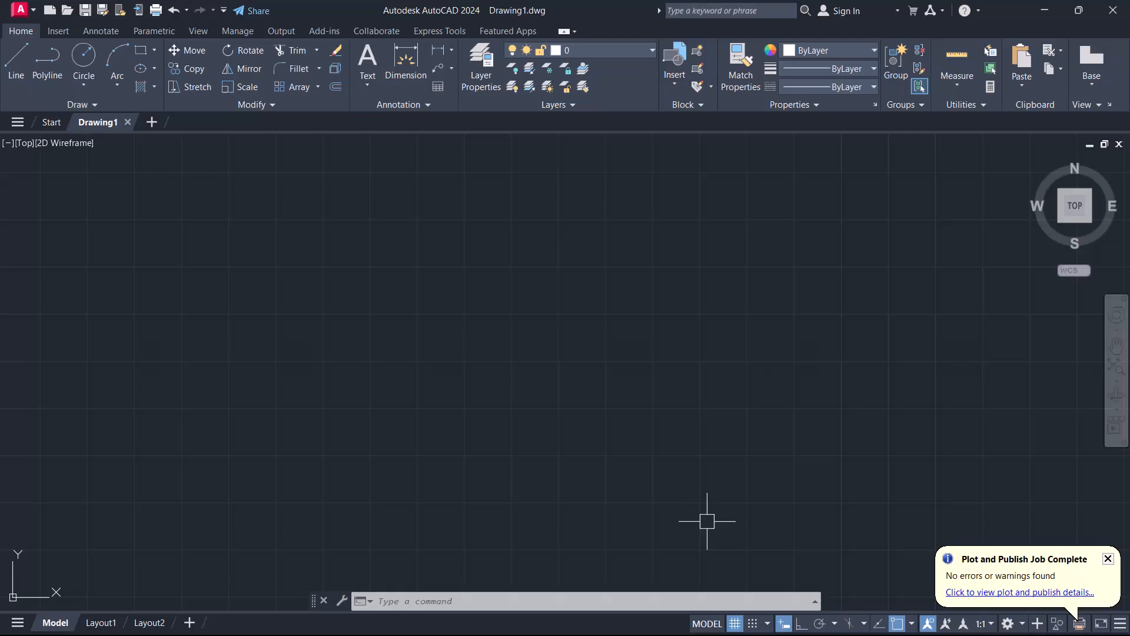
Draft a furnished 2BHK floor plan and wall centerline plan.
Turn on command log recording with LOGFILEON.
type("lo")
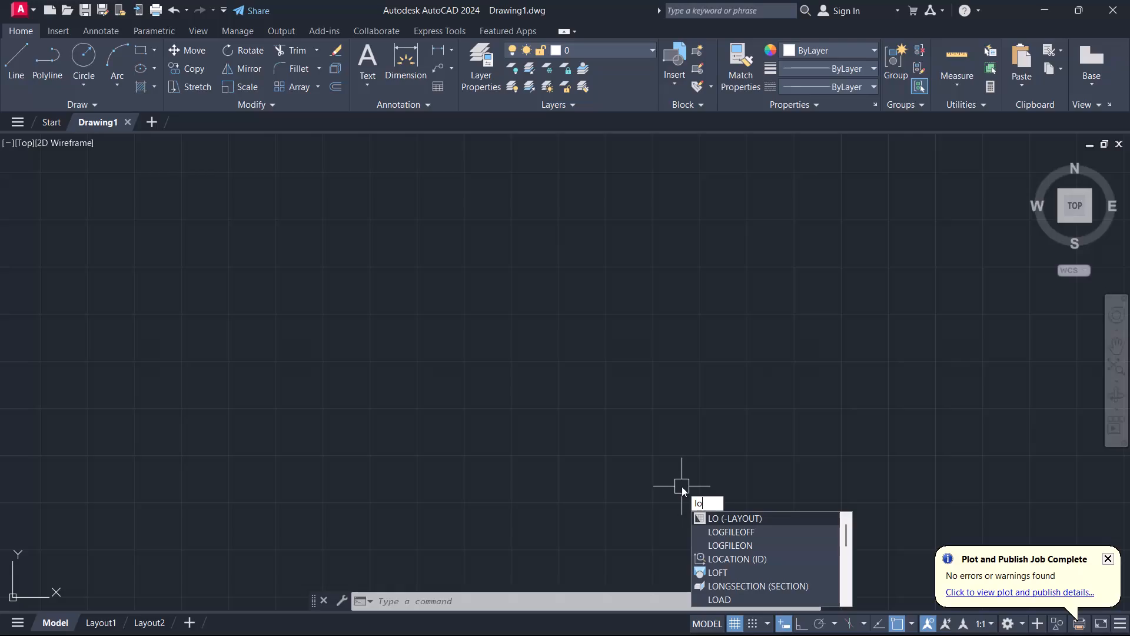
key("g")
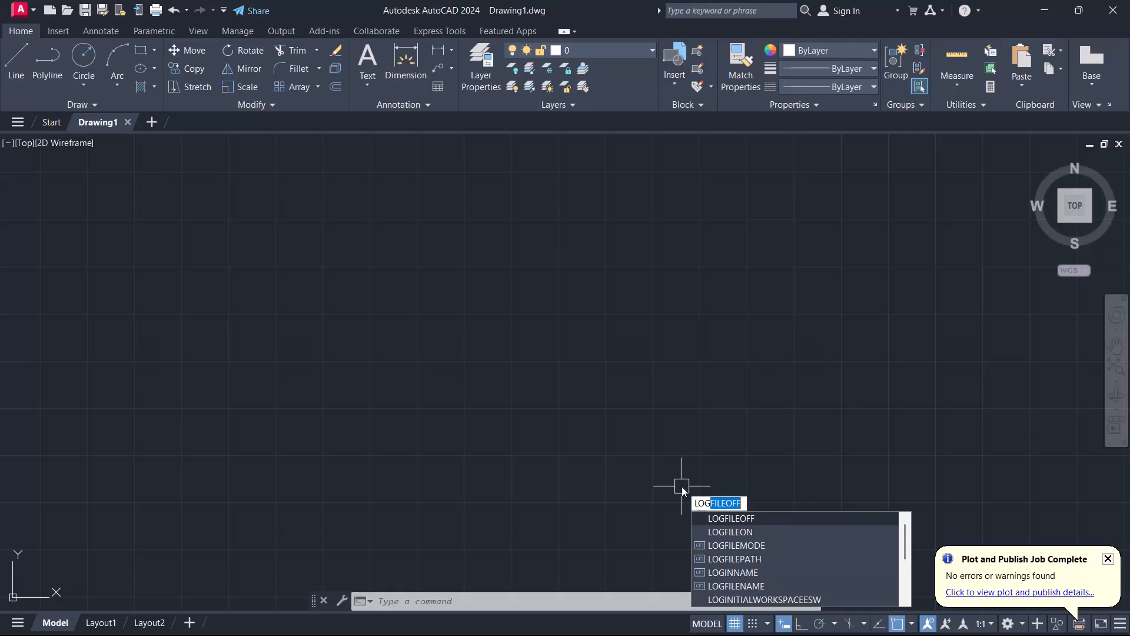
key("Down")
key("Return")
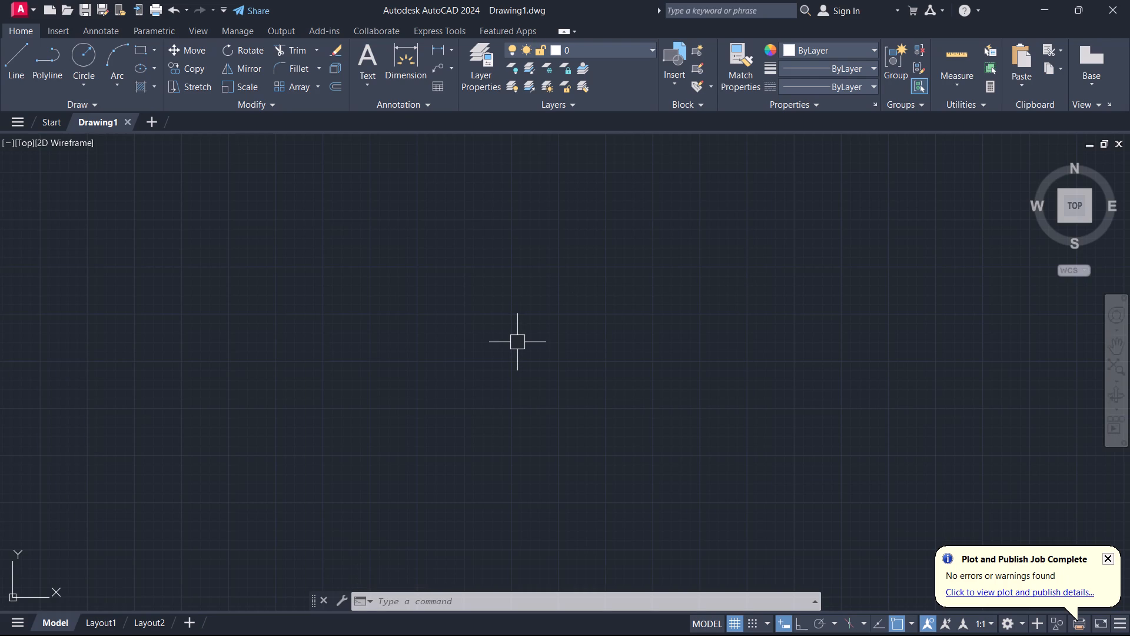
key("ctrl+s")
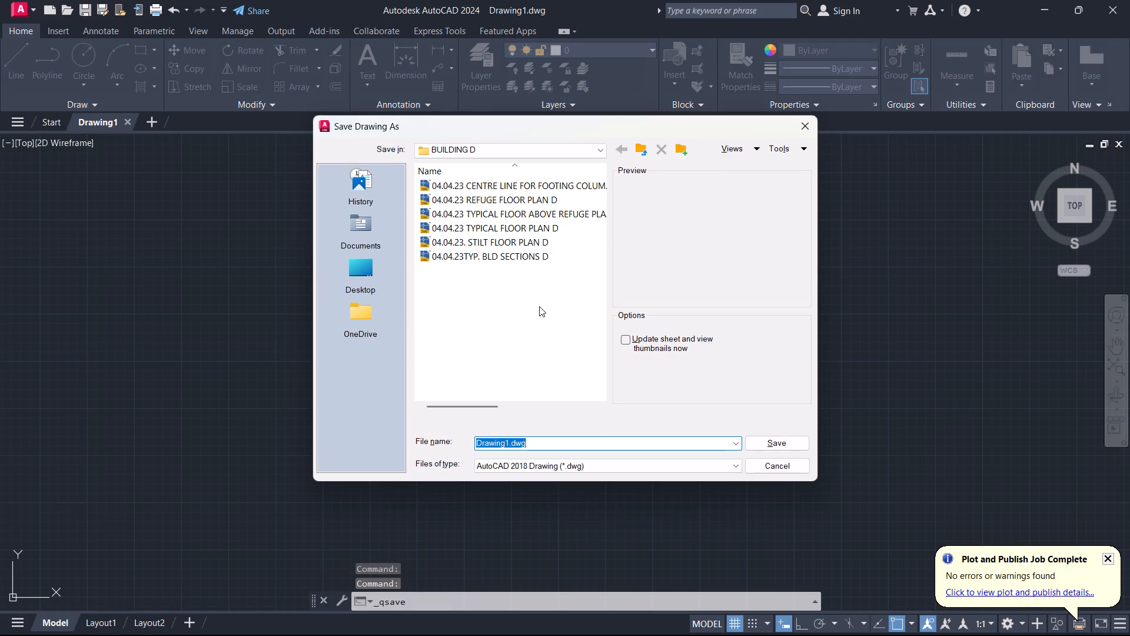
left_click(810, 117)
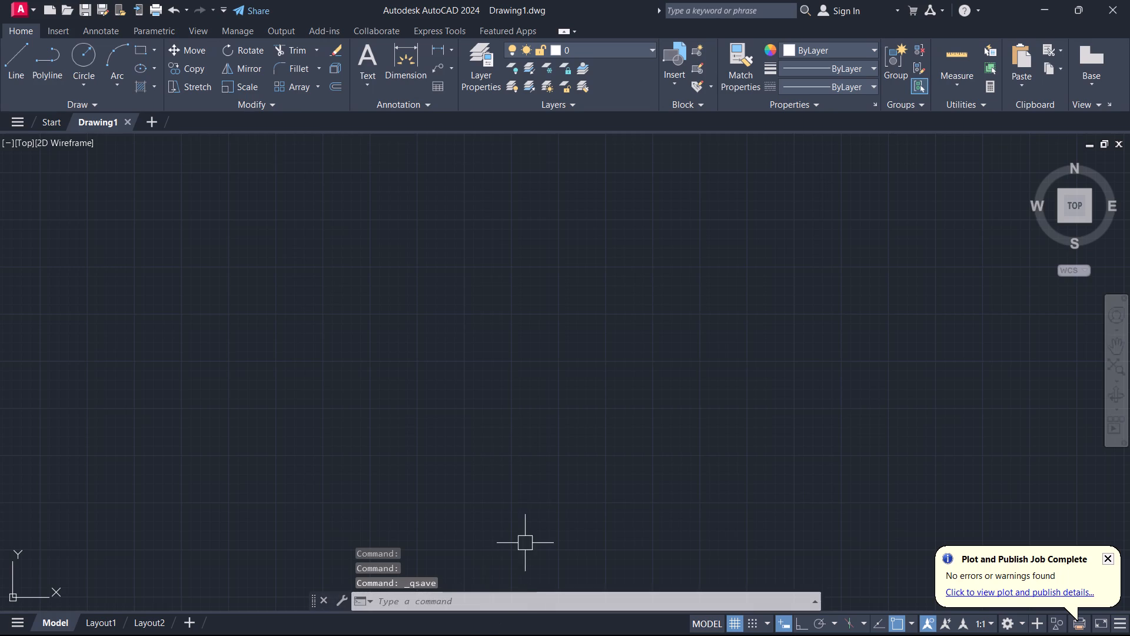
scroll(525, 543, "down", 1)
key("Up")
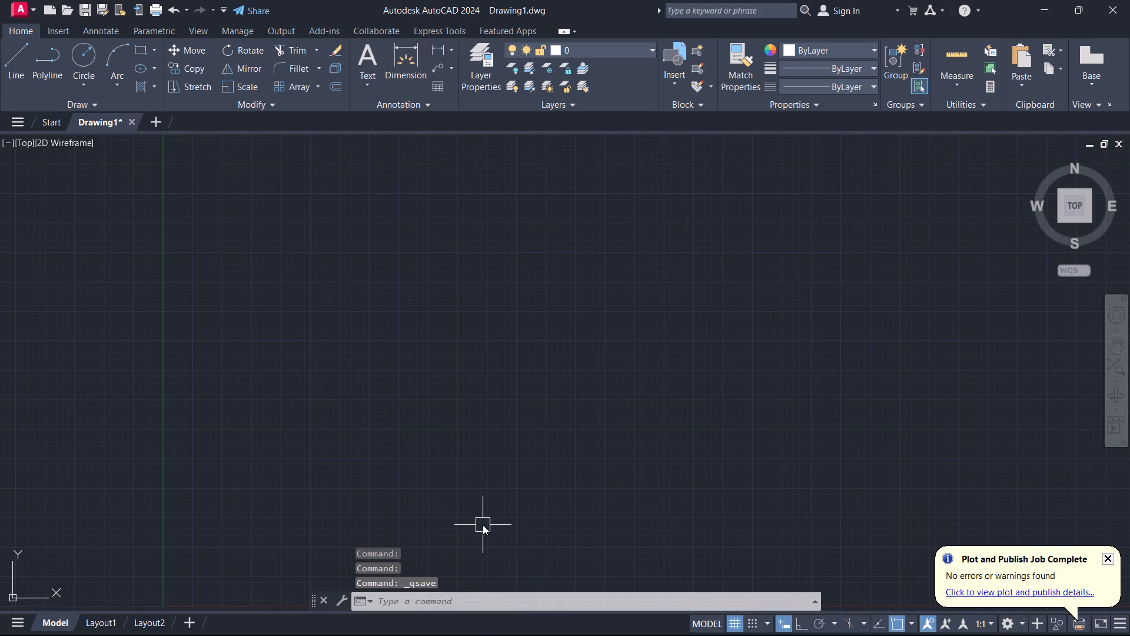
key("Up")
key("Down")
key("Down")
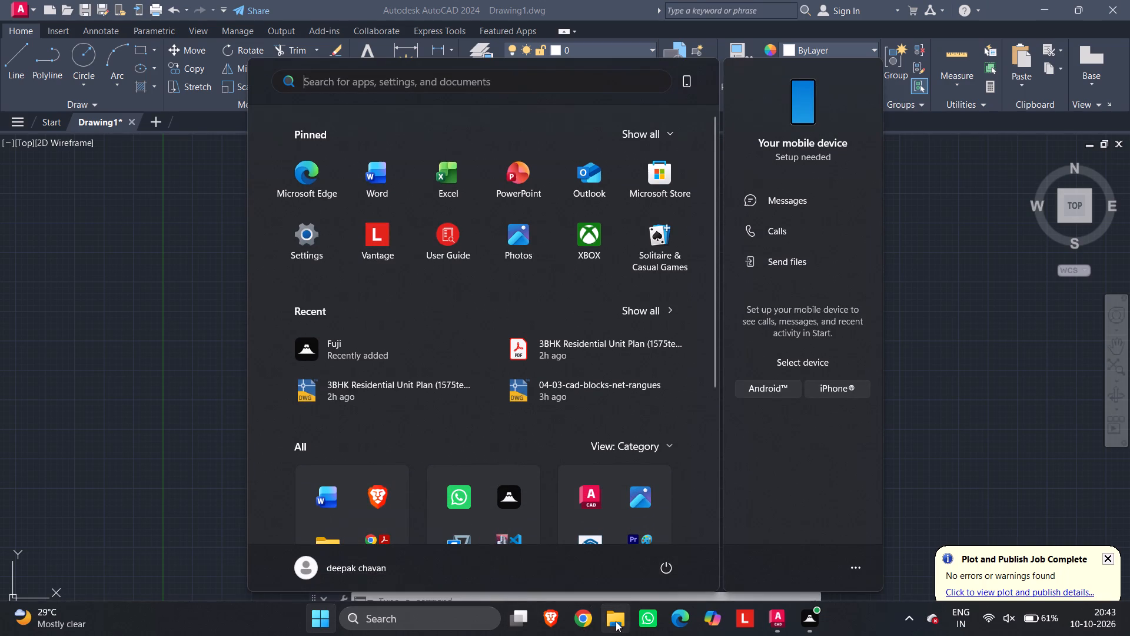
Switch to File Explorer and copy the file name of the "Proposed 2BHK Residential Floor Plan with Entrance Porch" PDF in Downloads.
left_click(607, 618)
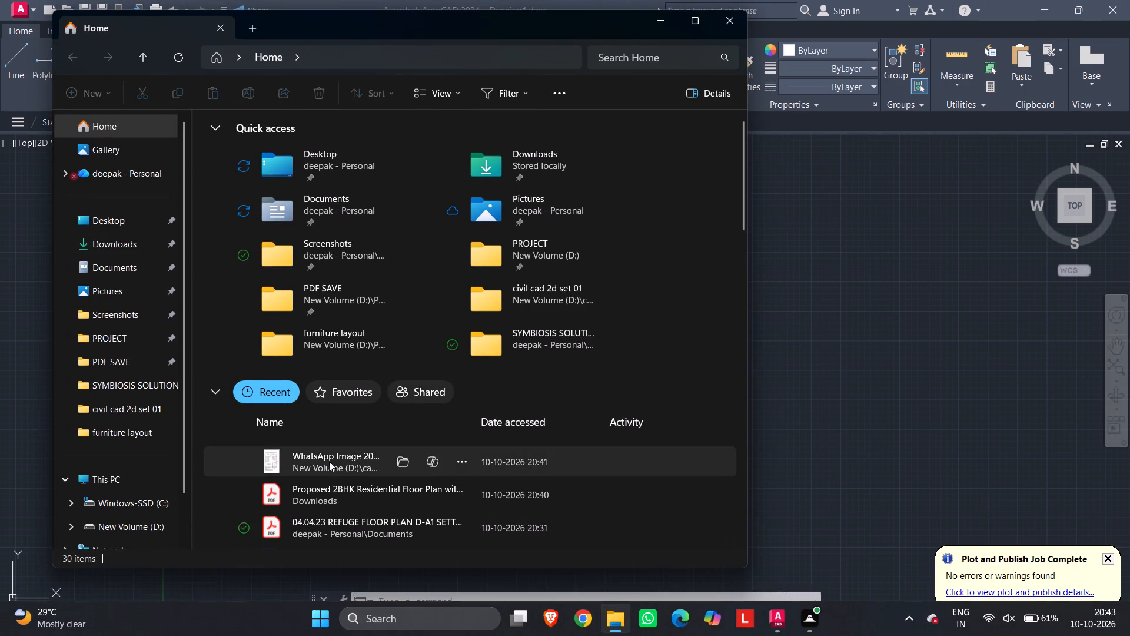
left_click(408, 496)
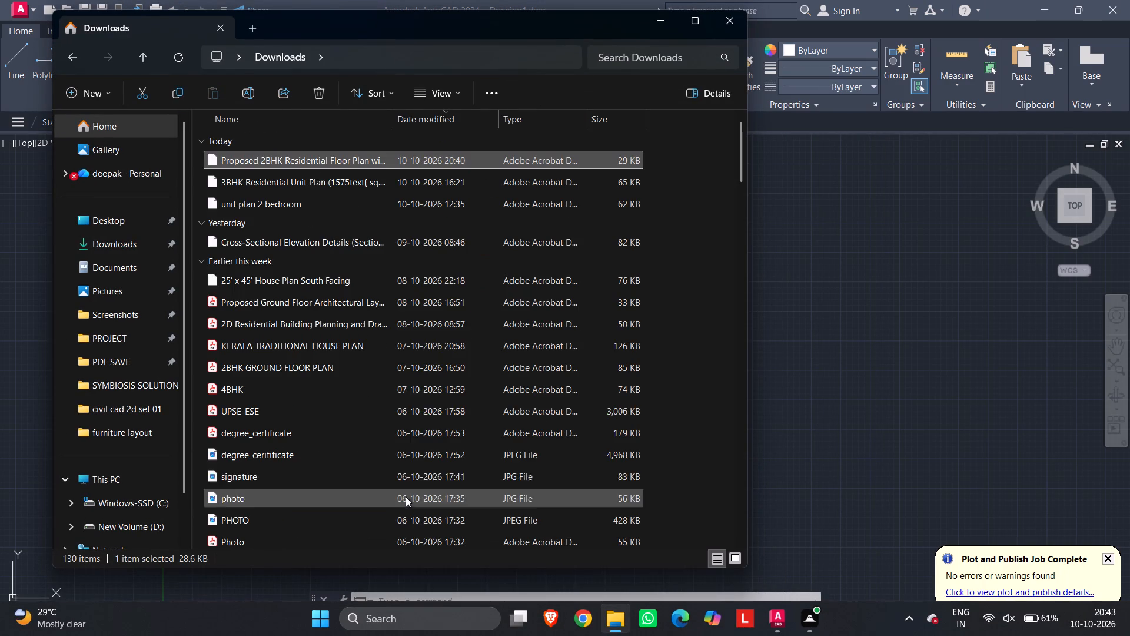
left_click(355, 159)
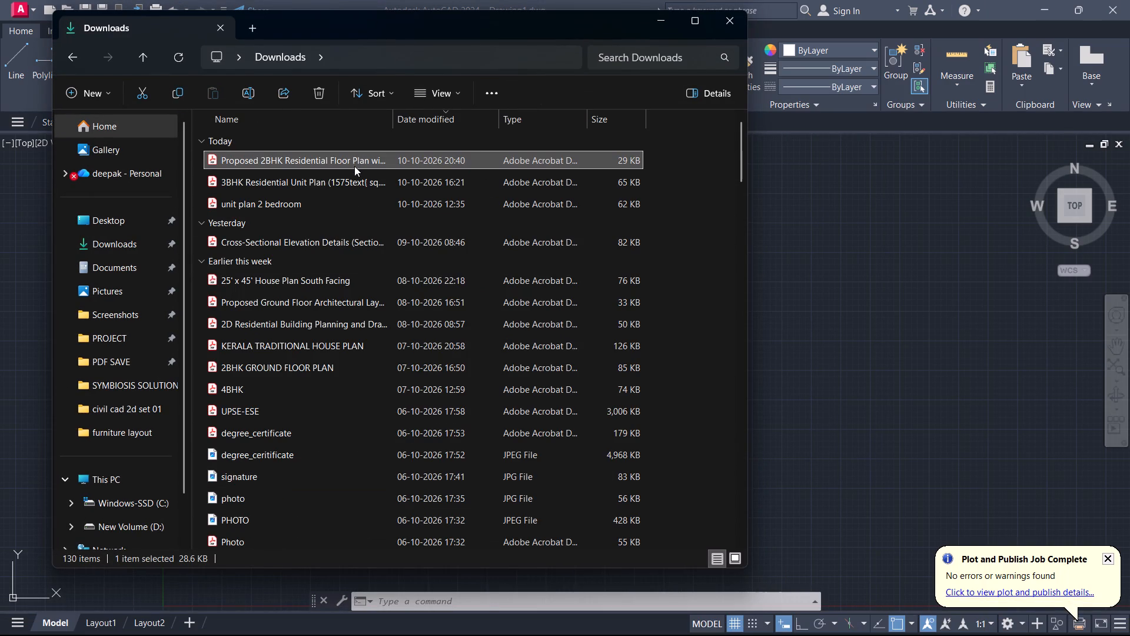
key("ctrl+c")
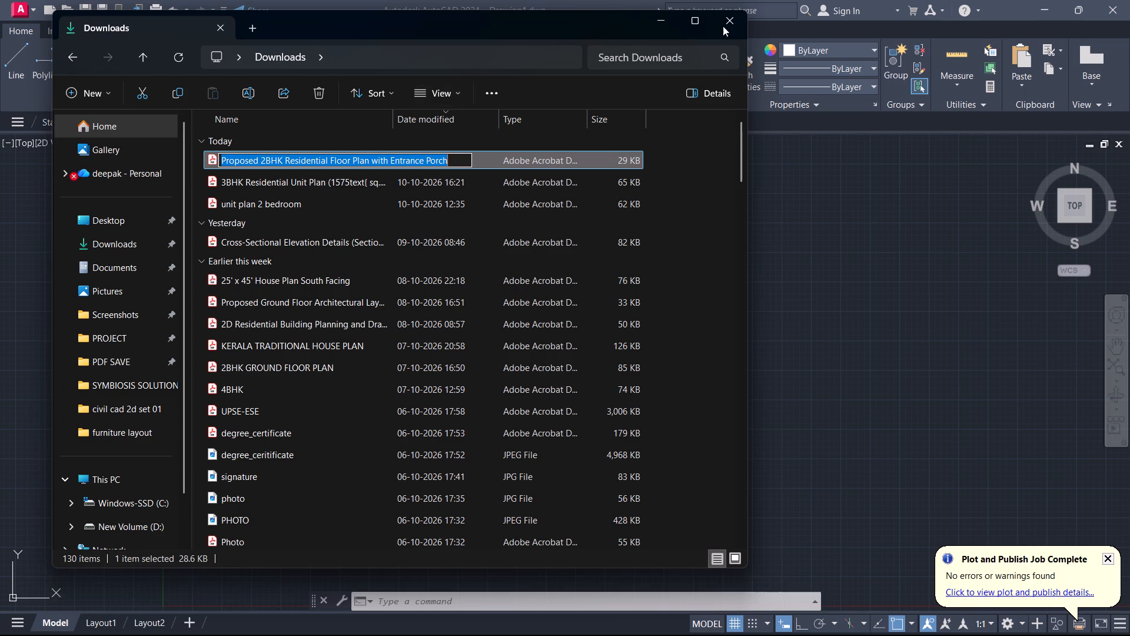
left_click(726, 25)
Save the drawing as "Proposed 2BHK Residential Floor Plan with Entrance Porch" in the desktop's SYMBIOSIS SOLUTIONS internship folder.
key("ctrl+s")
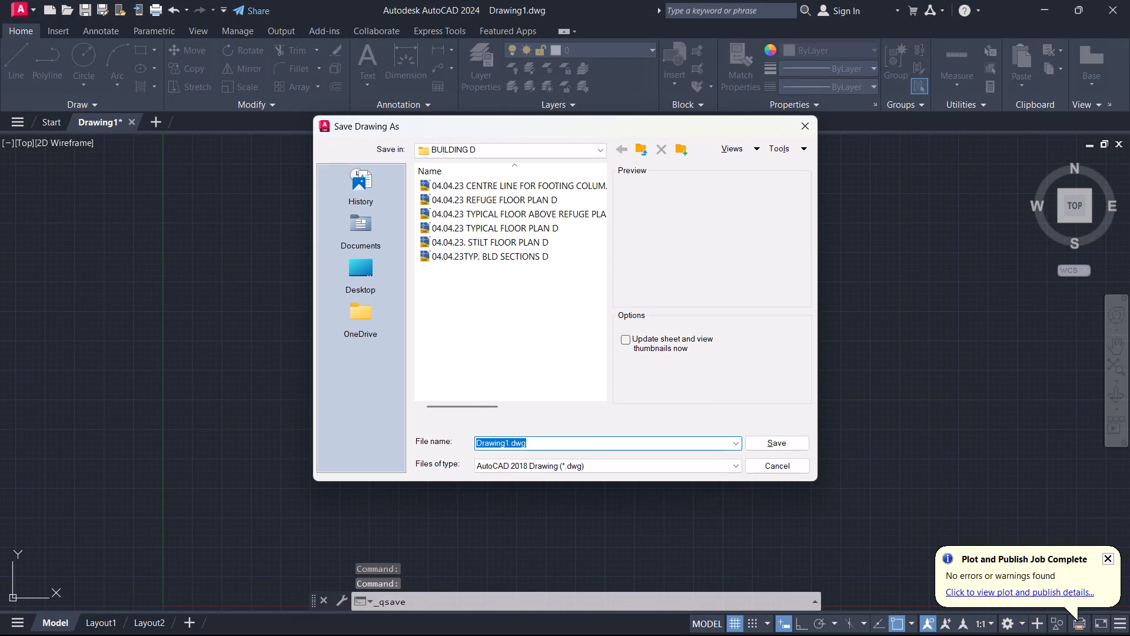
key("ctrl+v")
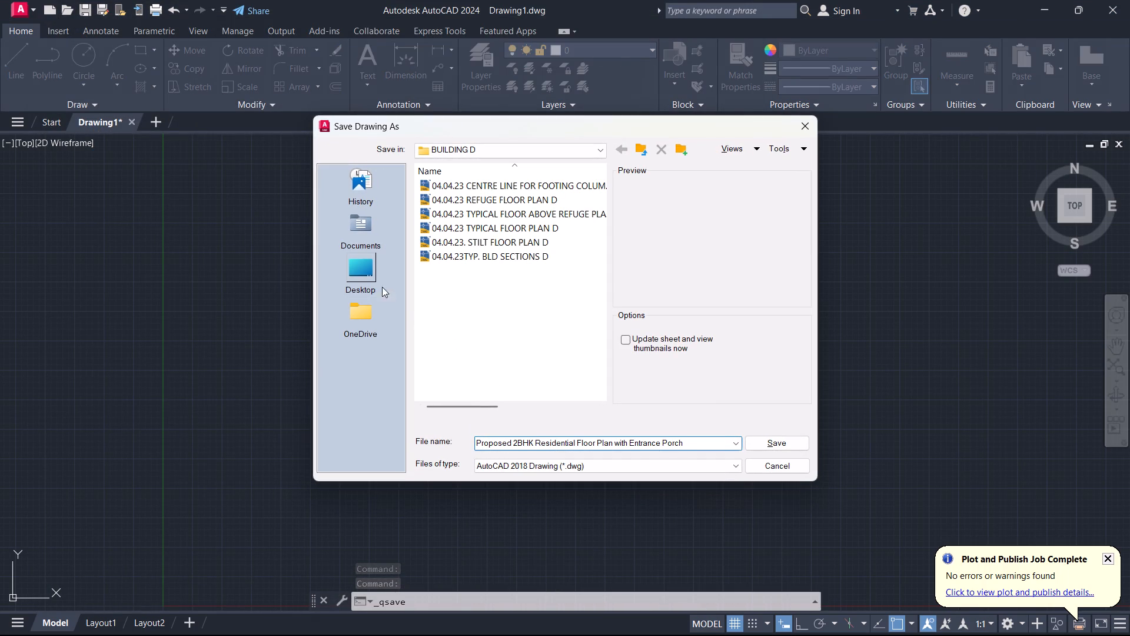
left_click(373, 274)
scroll(456, 311, "down", 1)
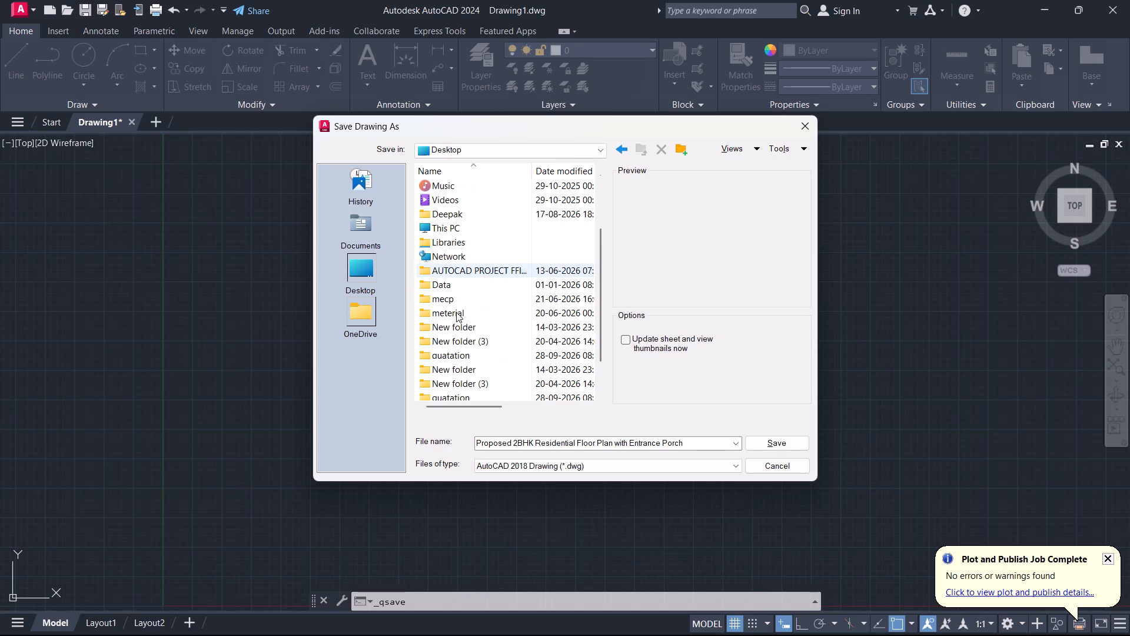
scroll(456, 312, "down", 1)
double_click(478, 366)
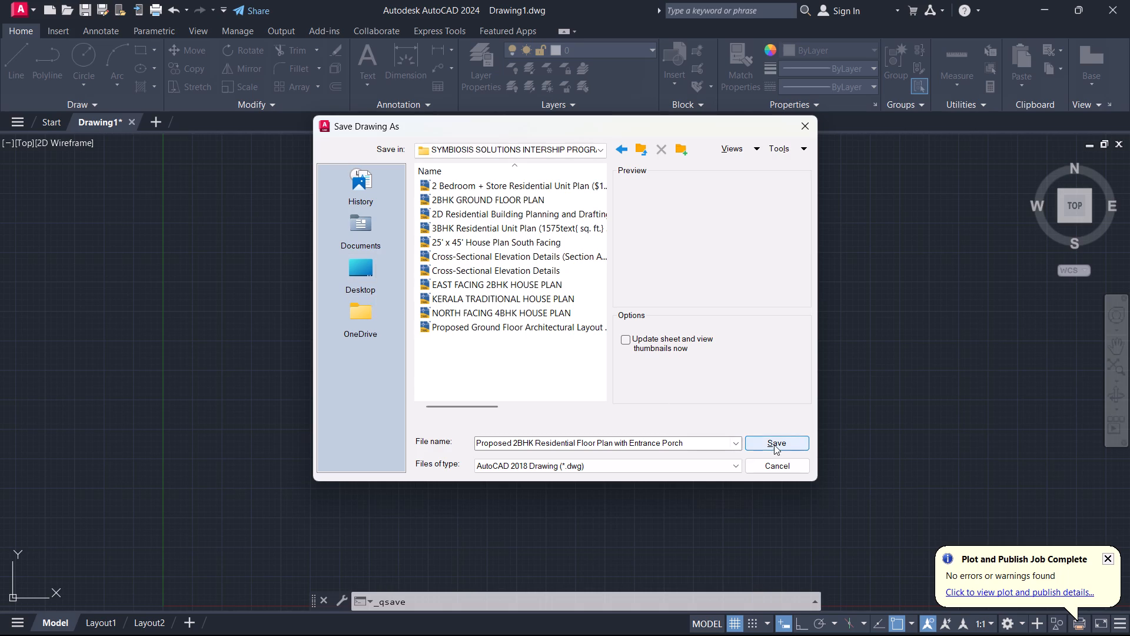
left_click(774, 445)
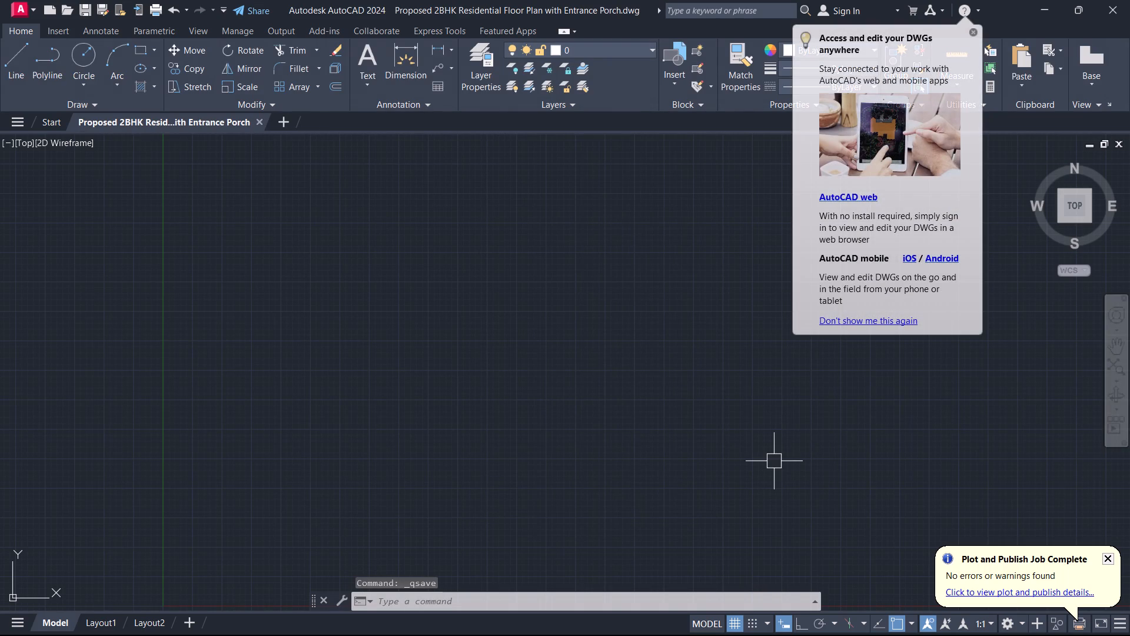
Configure the drawing units to Engineering length with 0'-0.0" precision and an insertion scale of Inches.
scroll(655, 304, "down", 2)
middle_click_drag(654, 304, 387, 406)
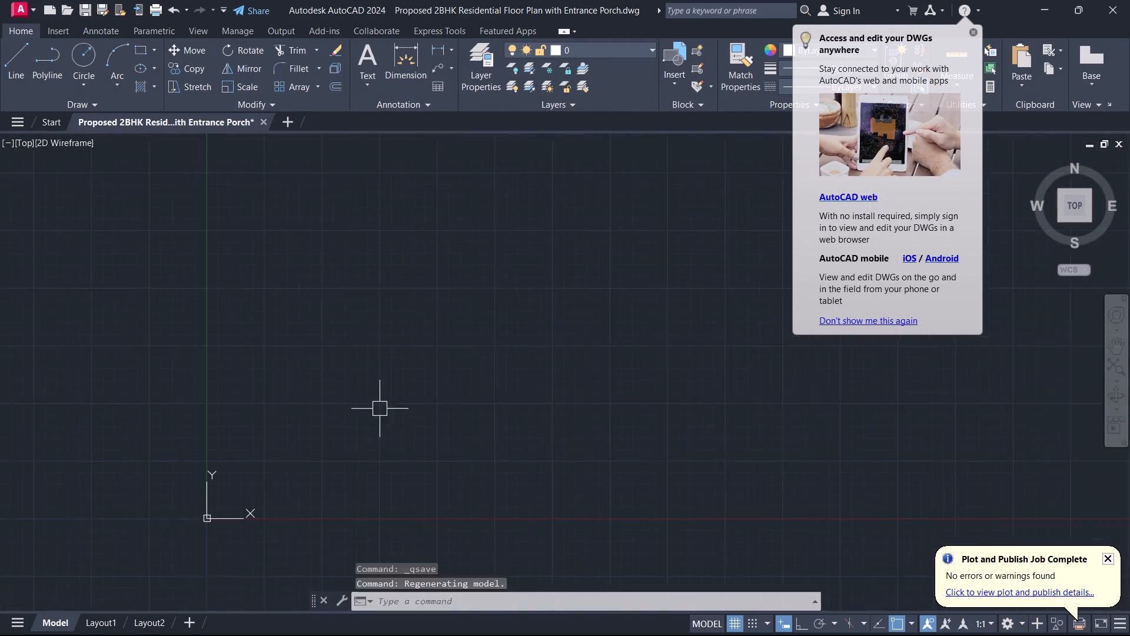
key("u")
type("n")
key("space")
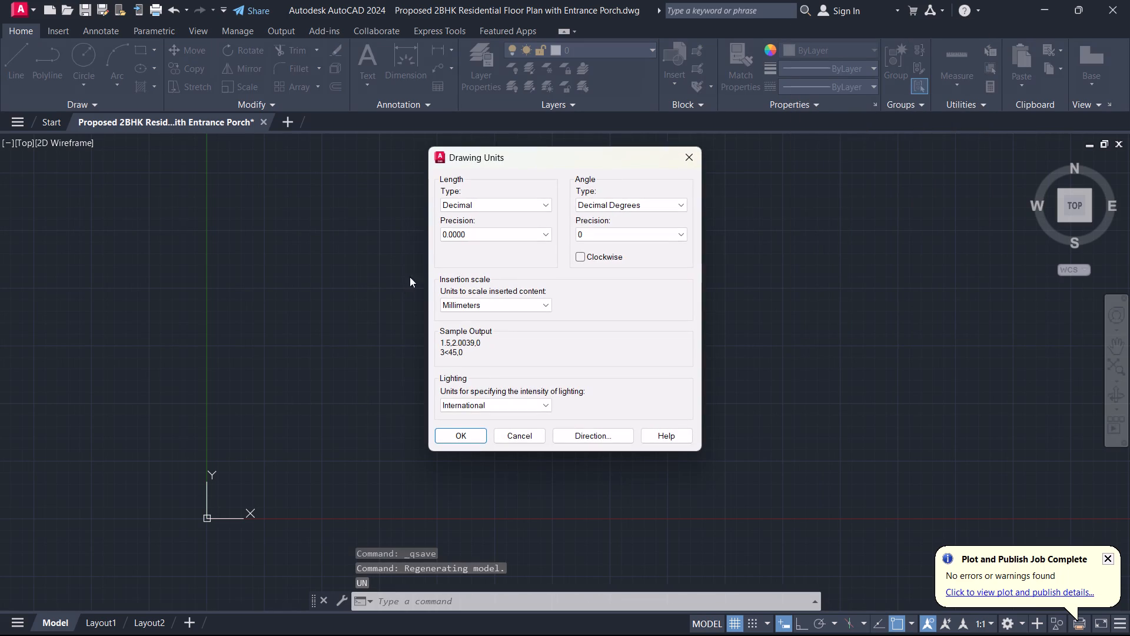
key("Tab")
left_click(465, 211)
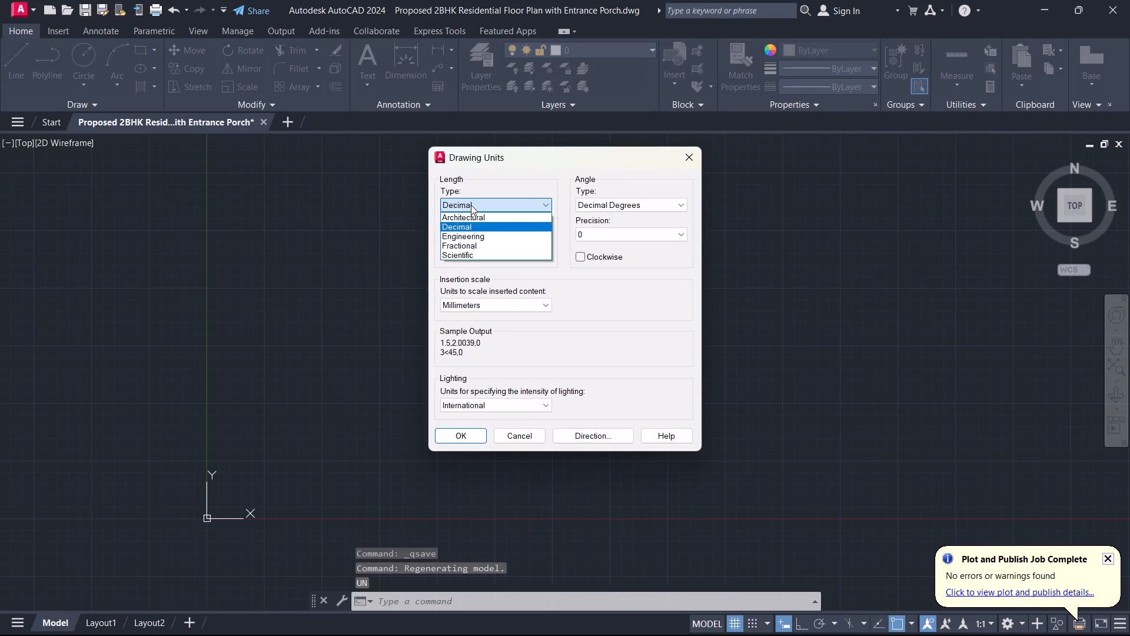
left_click(474, 233)
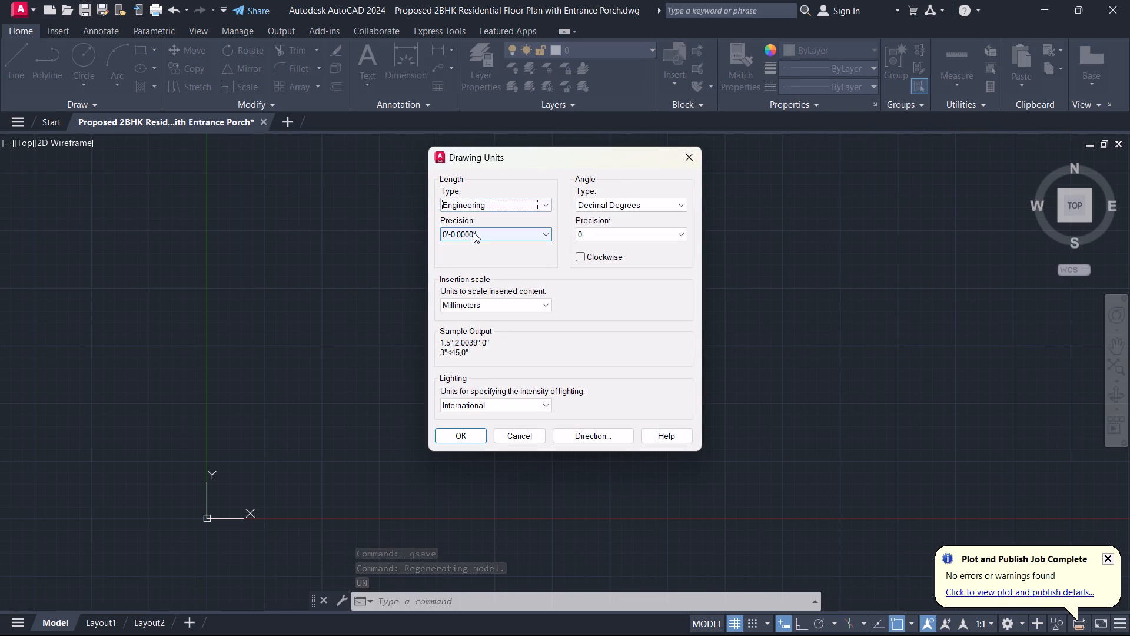
key("Tab")
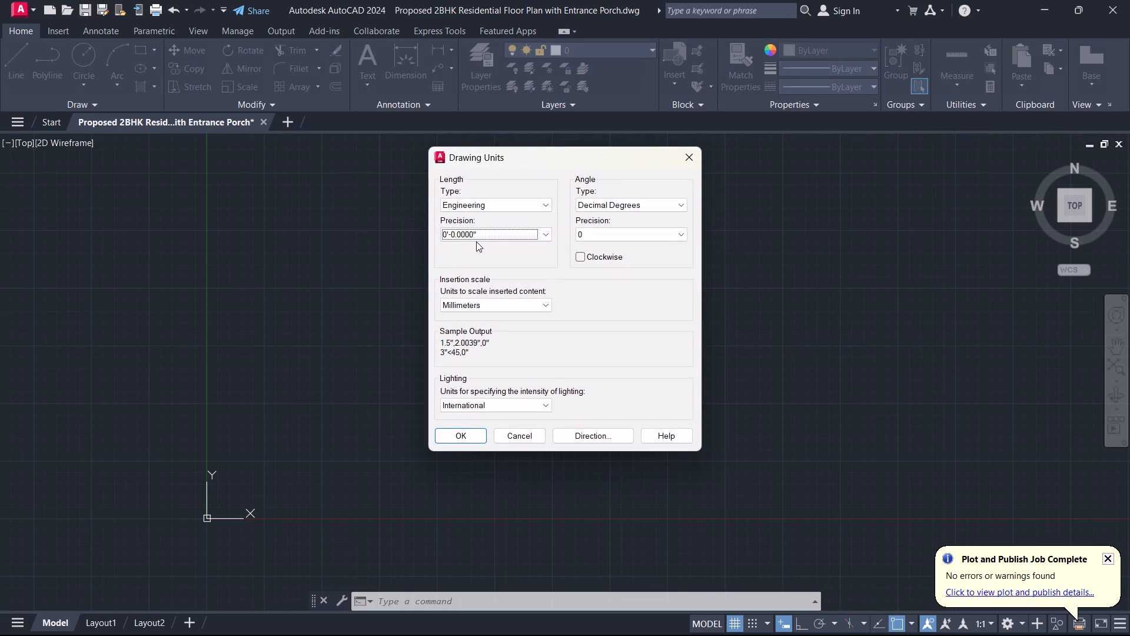
key("Up")
key("Up")
key("Up")
key("Return")
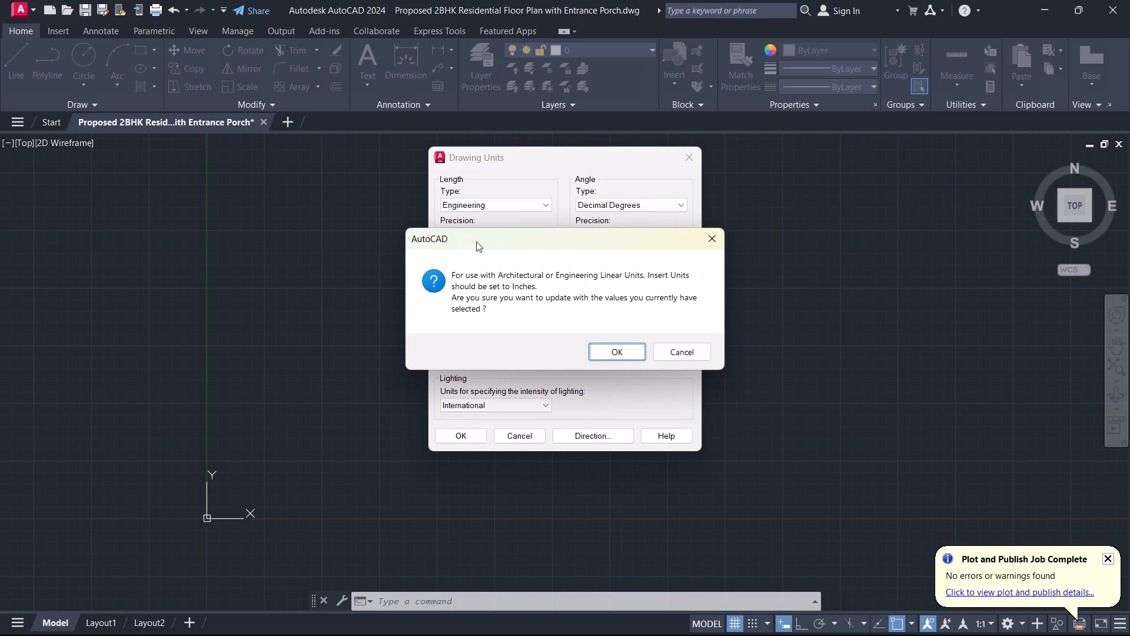
left_click(727, 236)
left_click(717, 240)
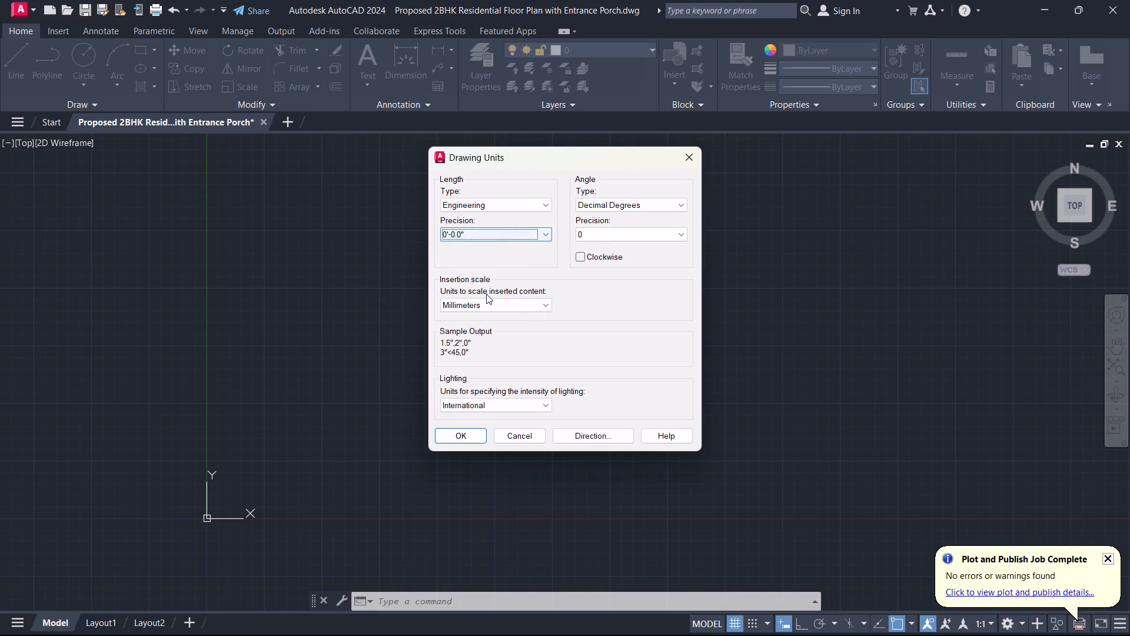
left_click(507, 300)
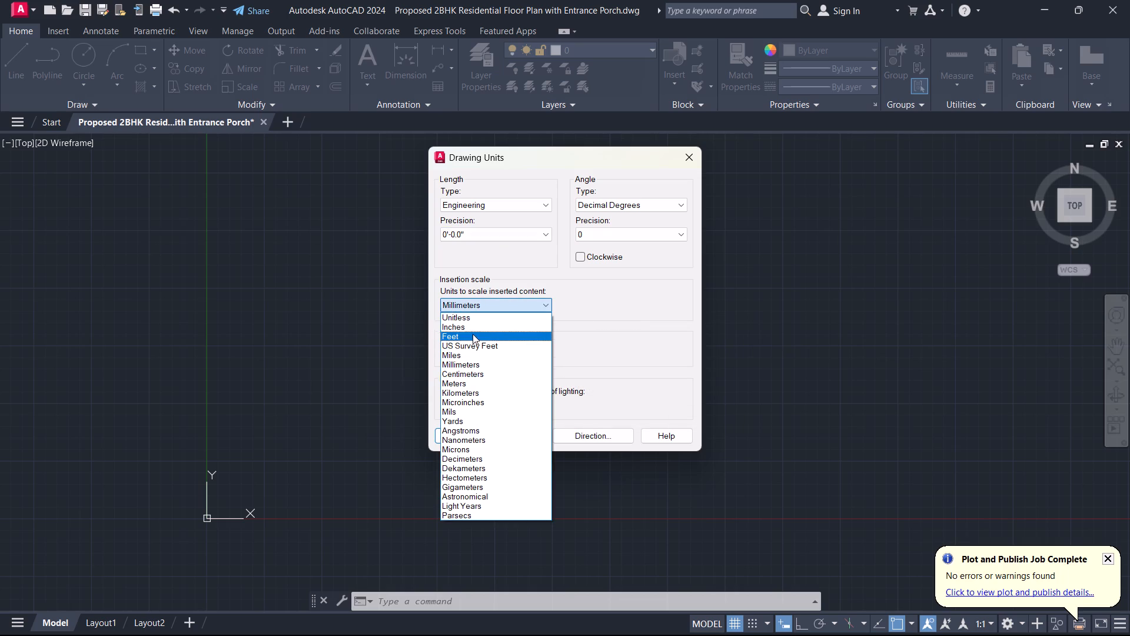
left_click(475, 326)
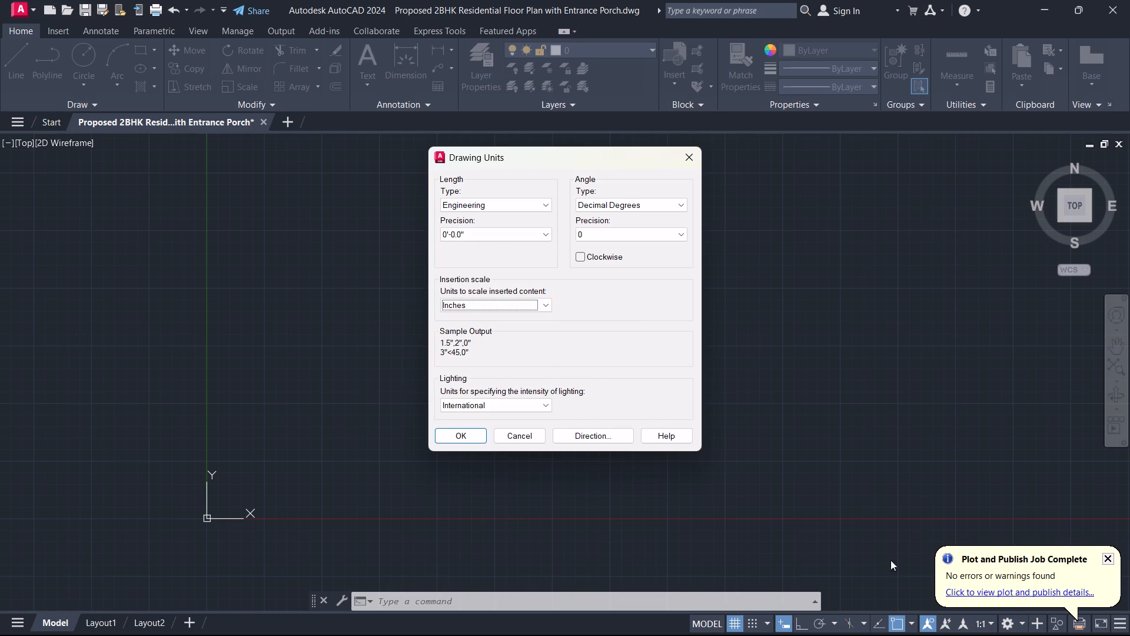
left_click(476, 435)
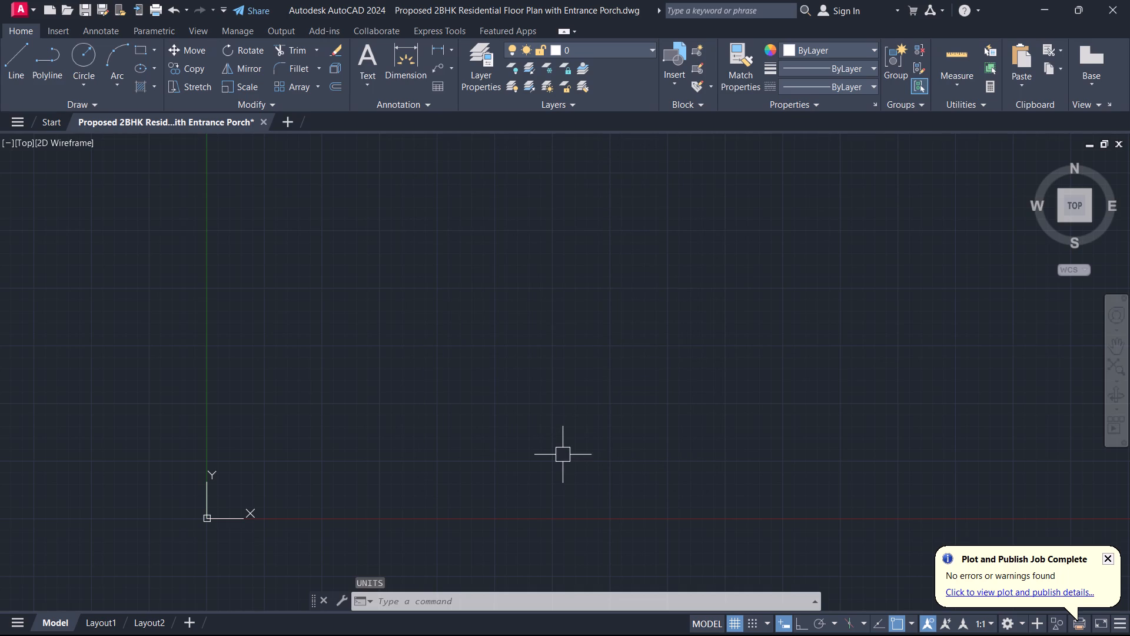
Modify the ISO-25 dimension style to use a text height of 8".
type("d")
key("space")
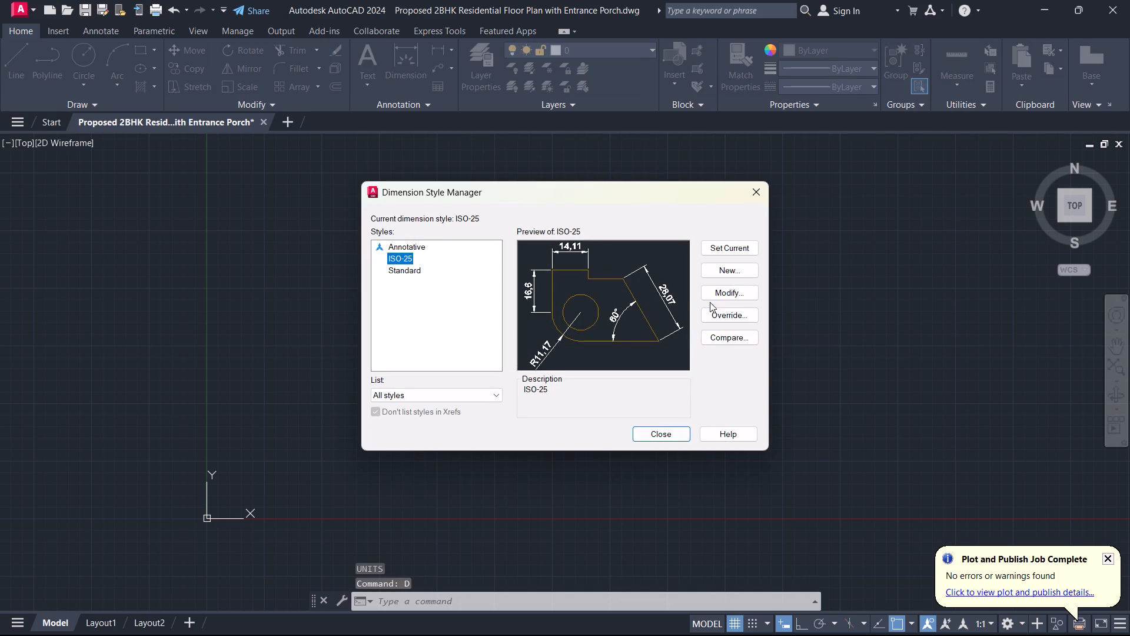
left_click(714, 296)
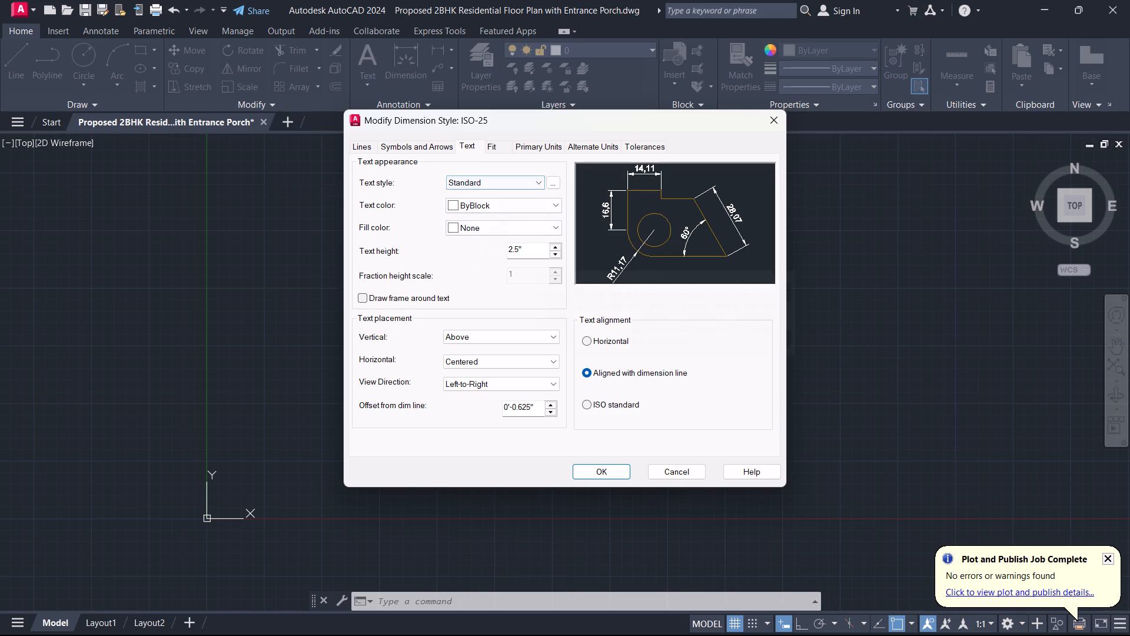
left_click_drag(534, 251, 413, 257)
key("8")
key("Return")
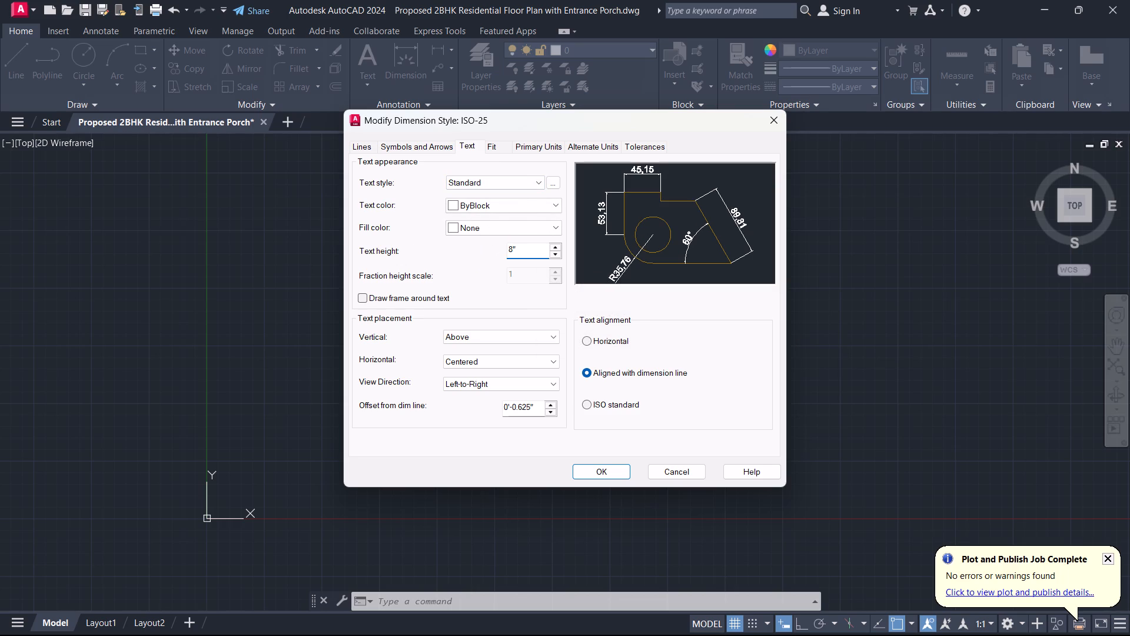
Set the ISO-25 style's primary linear units to Engineering format with 0'-0.0" precision.
left_click(539, 150)
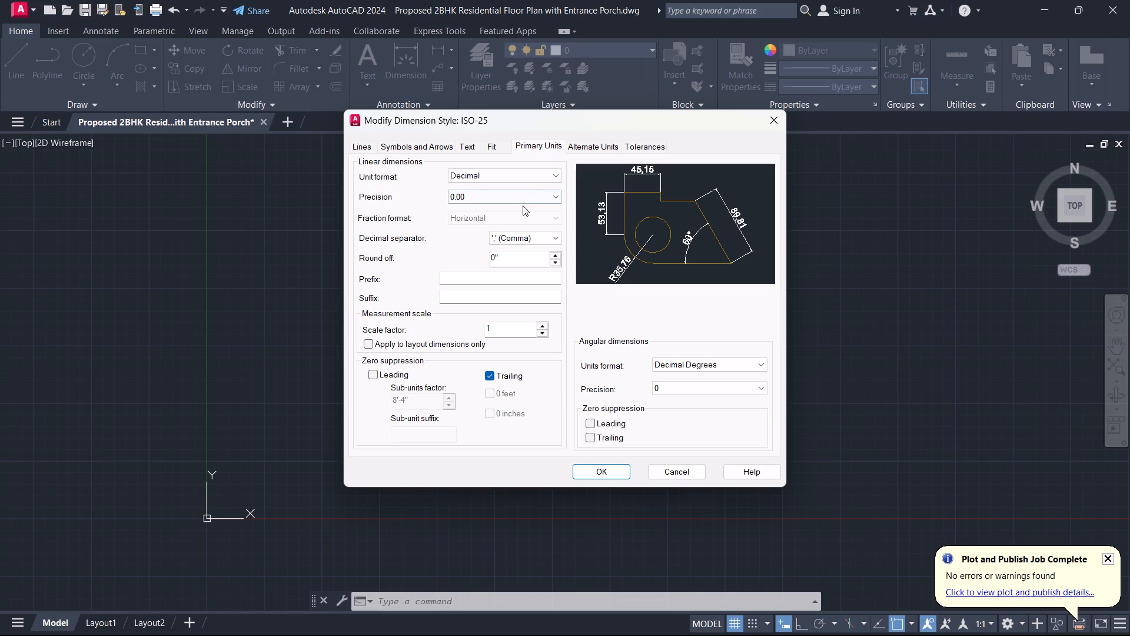
left_click(541, 181)
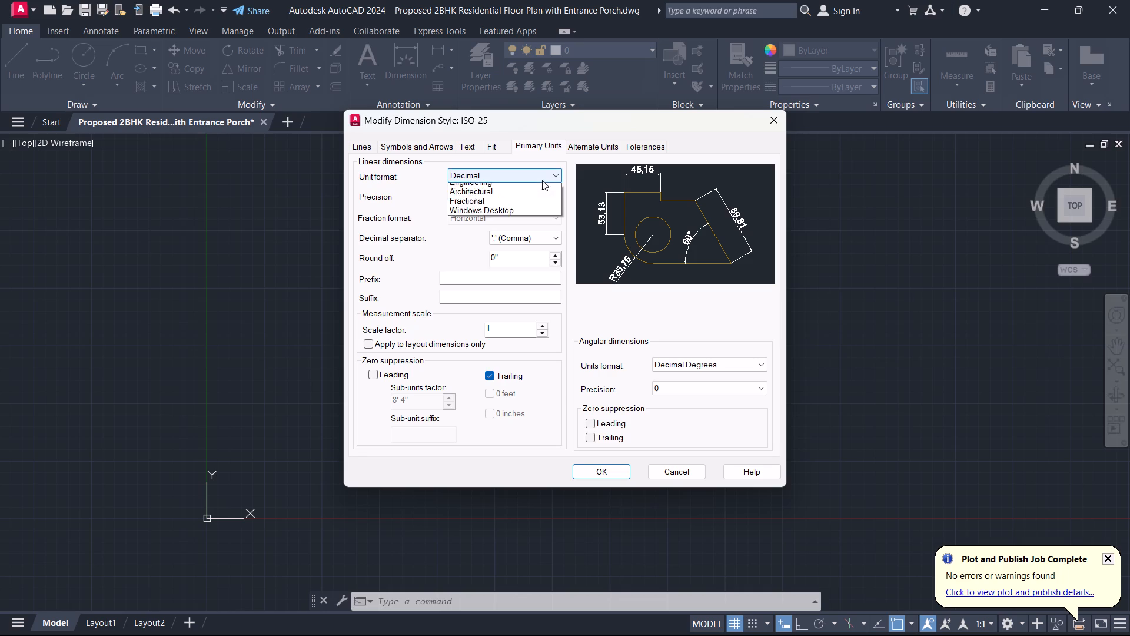
left_click(525, 209)
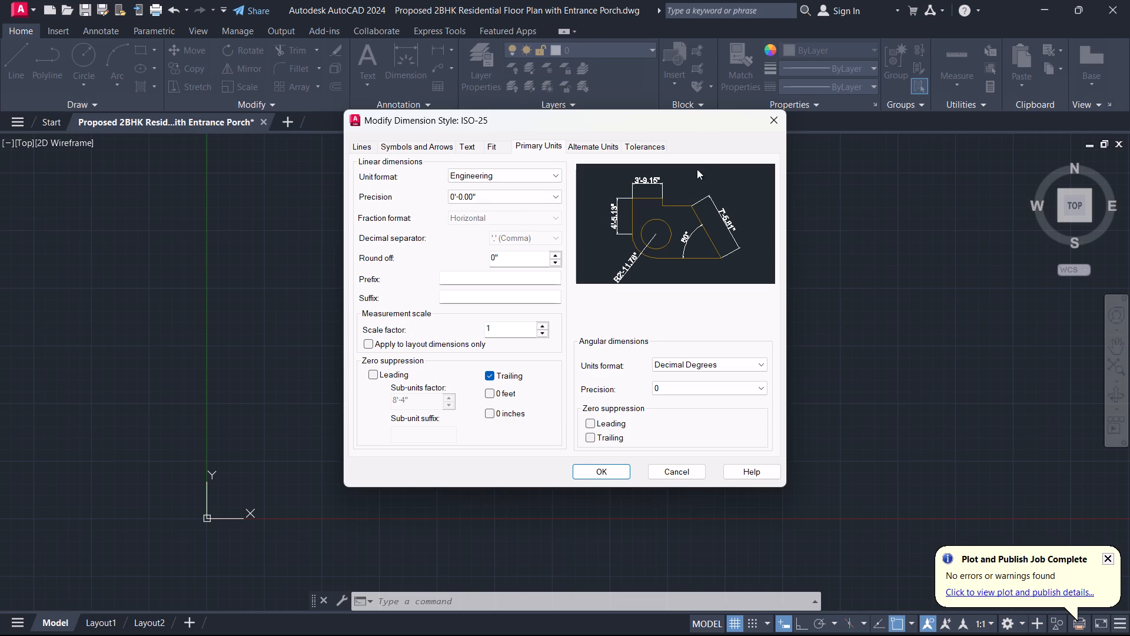
left_click(517, 193)
left_click(476, 217)
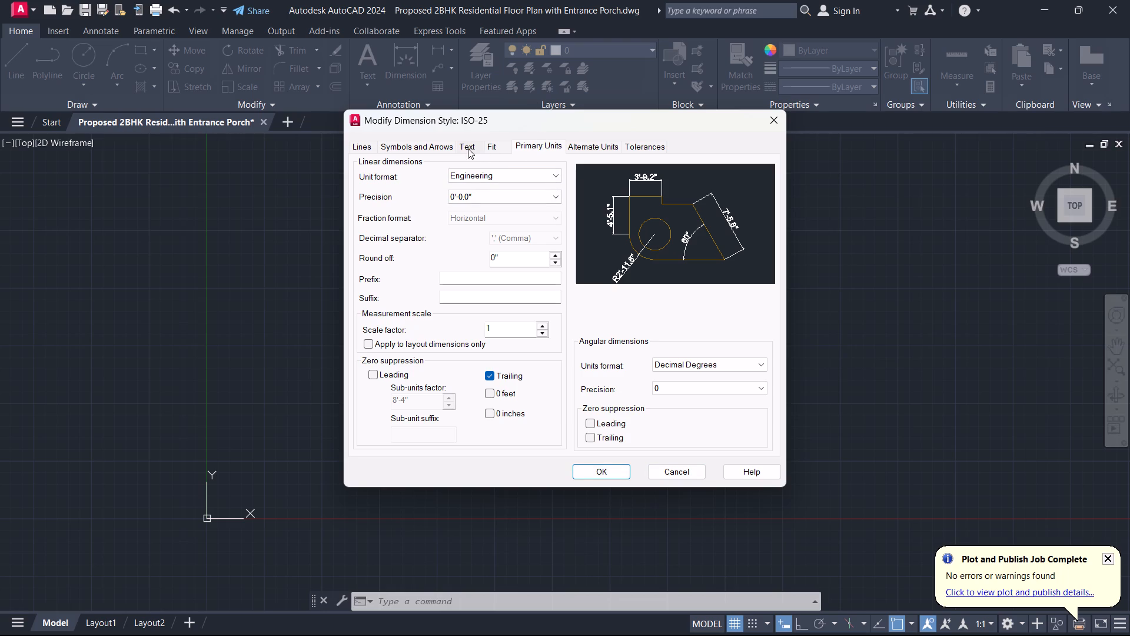
Apply the ISO-25 modifications and set the style as current.
left_click(593, 468)
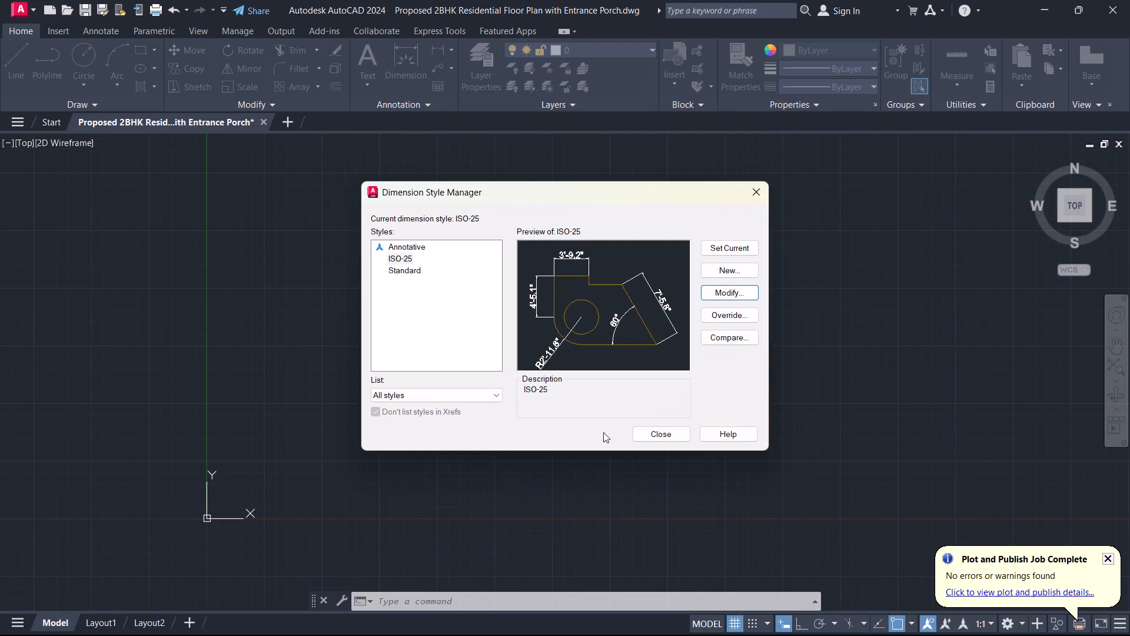
left_click(729, 248)
left_click(669, 433)
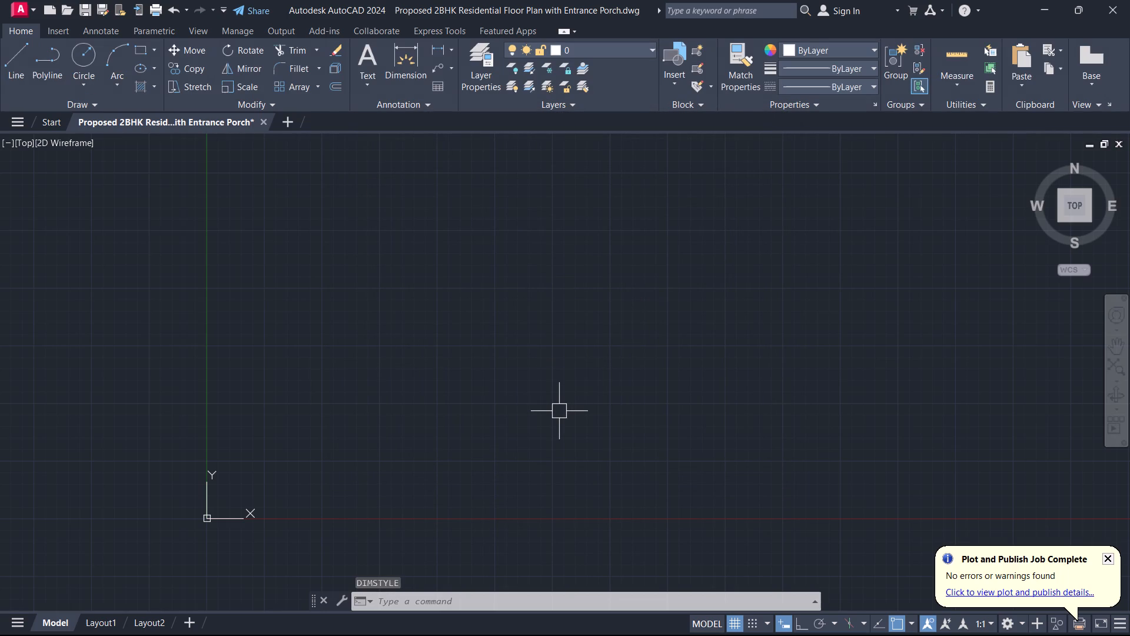
With Ortho on, draw a vertical line 11'0" long downward as the room's left inner wall line.
type("l")
key("space")
scroll(577, 494, "down", 2)
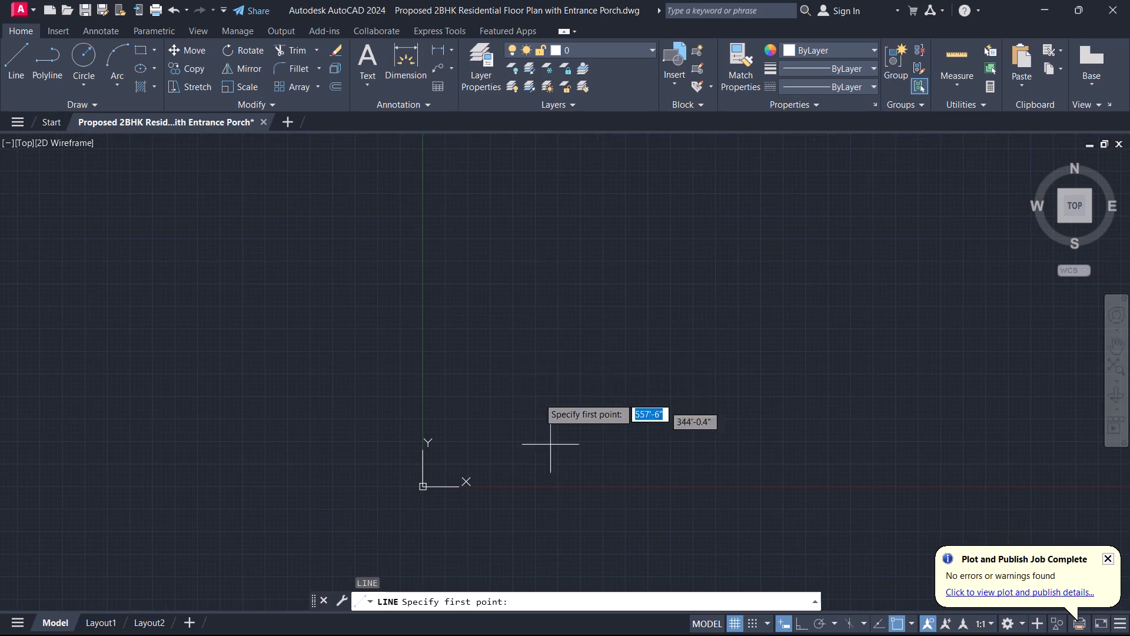
middle_click_drag(534, 299, 391, 458)
left_click(470, 317)
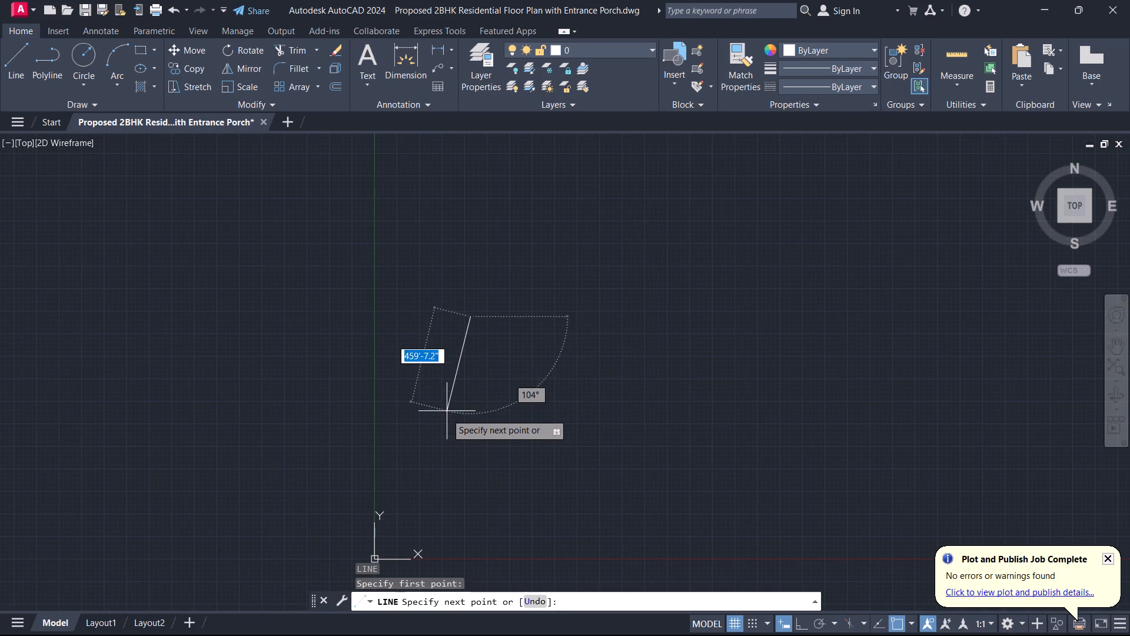
key("F8")
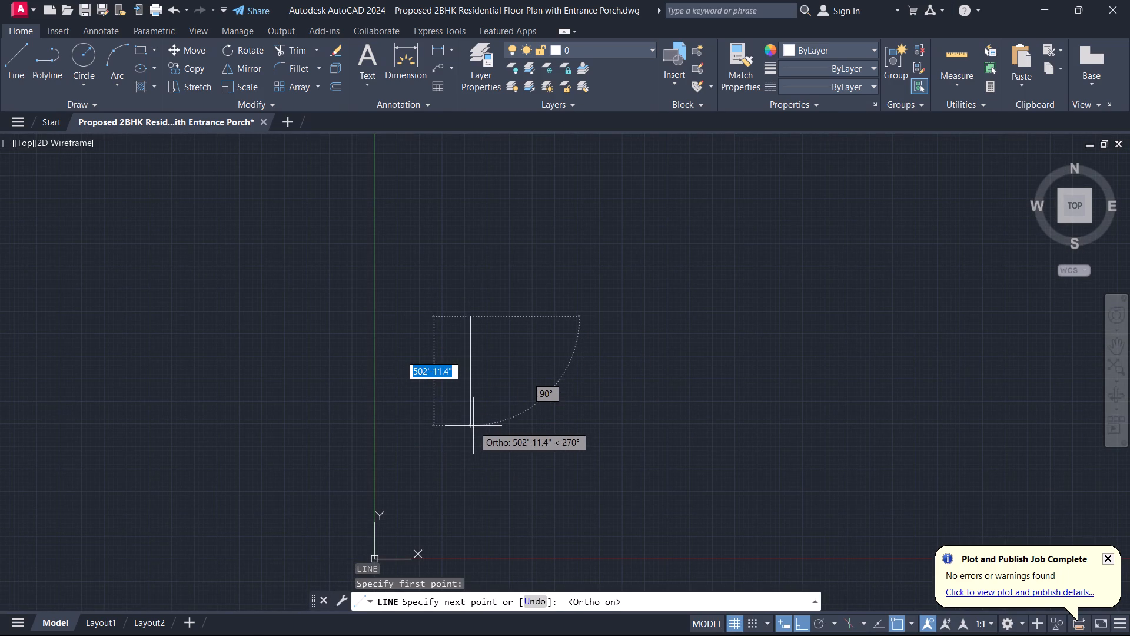
scroll(466, 322, "up", 5)
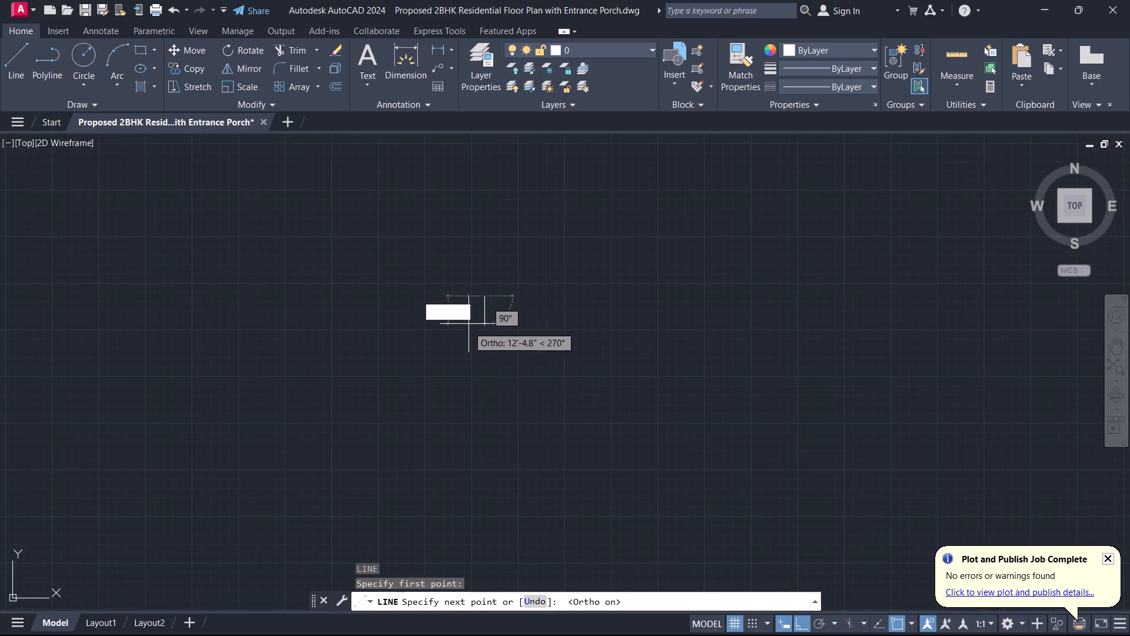
scroll(486, 322, "up", 5)
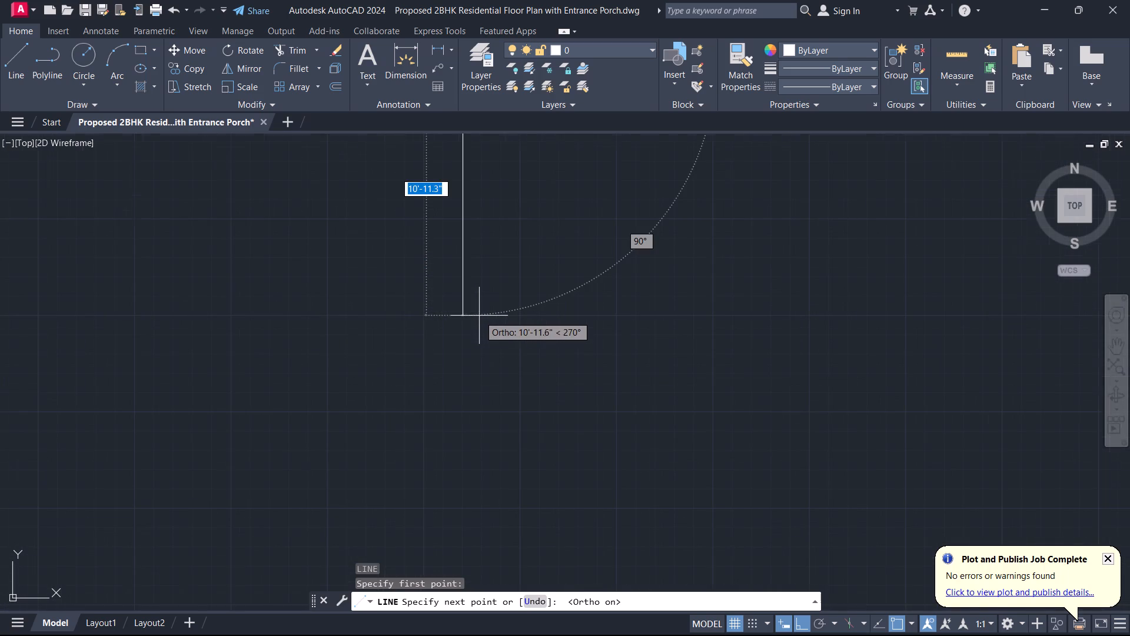
middle_click_drag(479, 316, 481, 413)
scroll(481, 413, "down", 1)
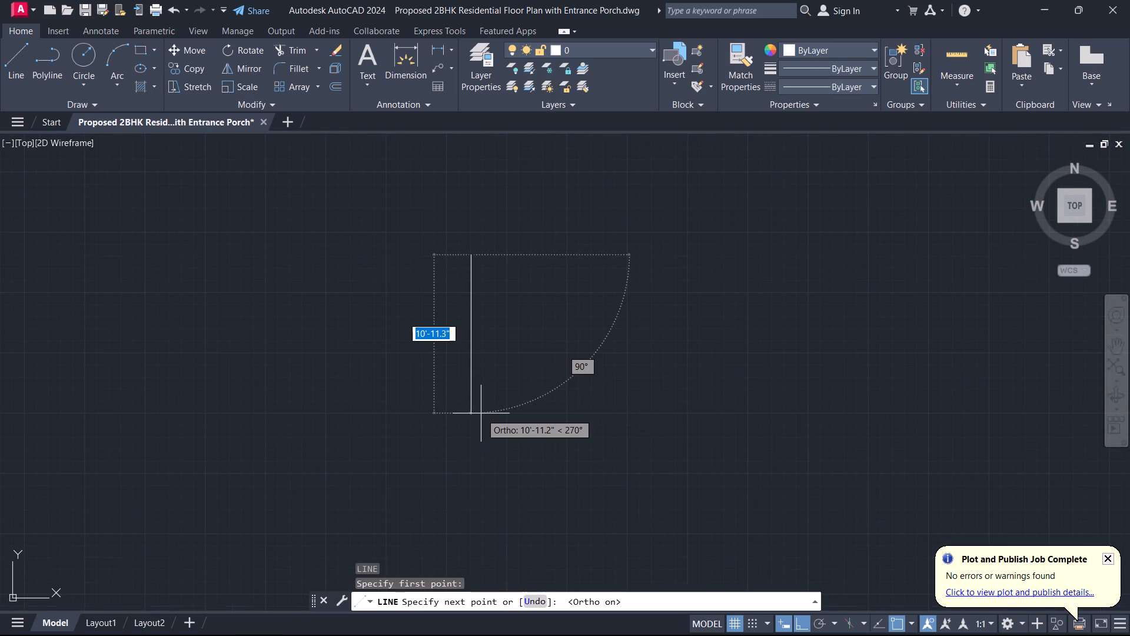
type("11")
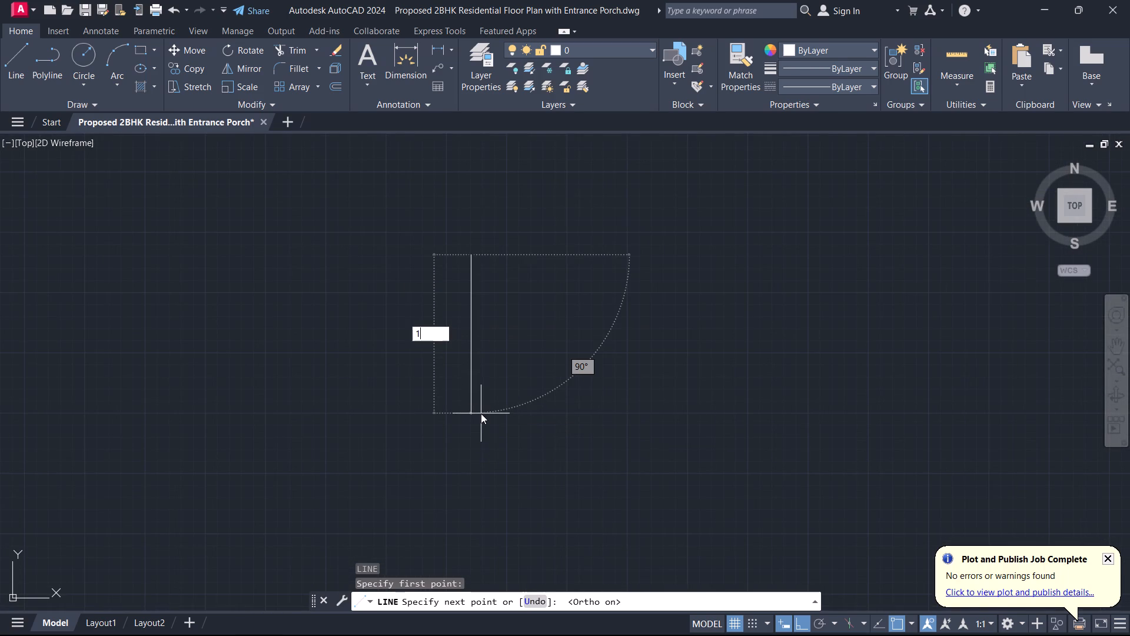
key("apostrophe")
type("0\"")
key("Return")
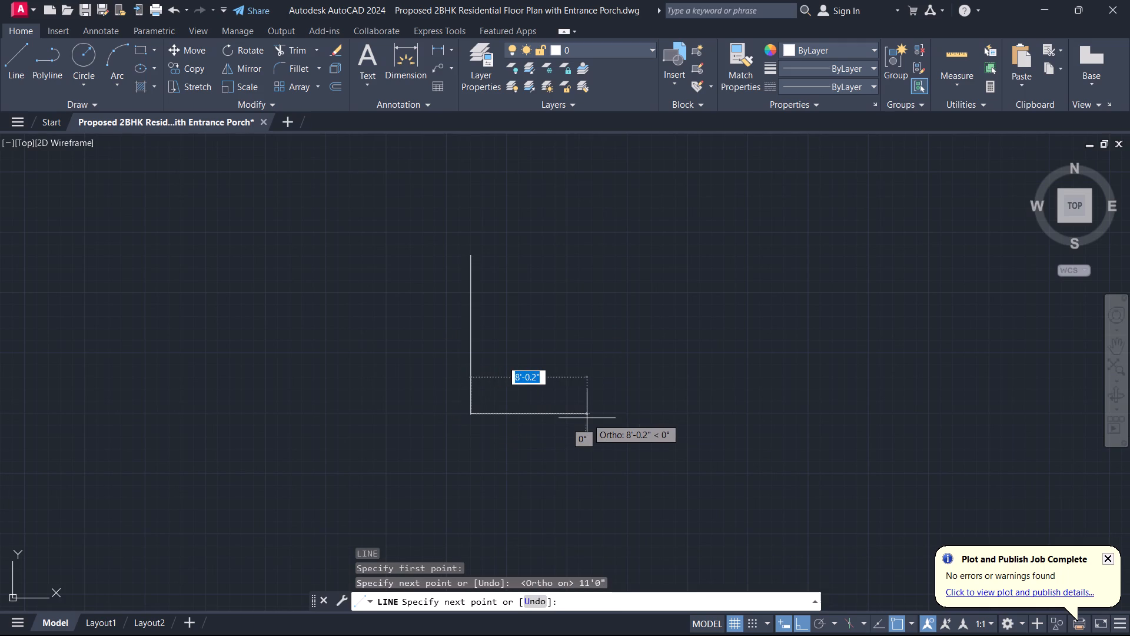
key("Escape")
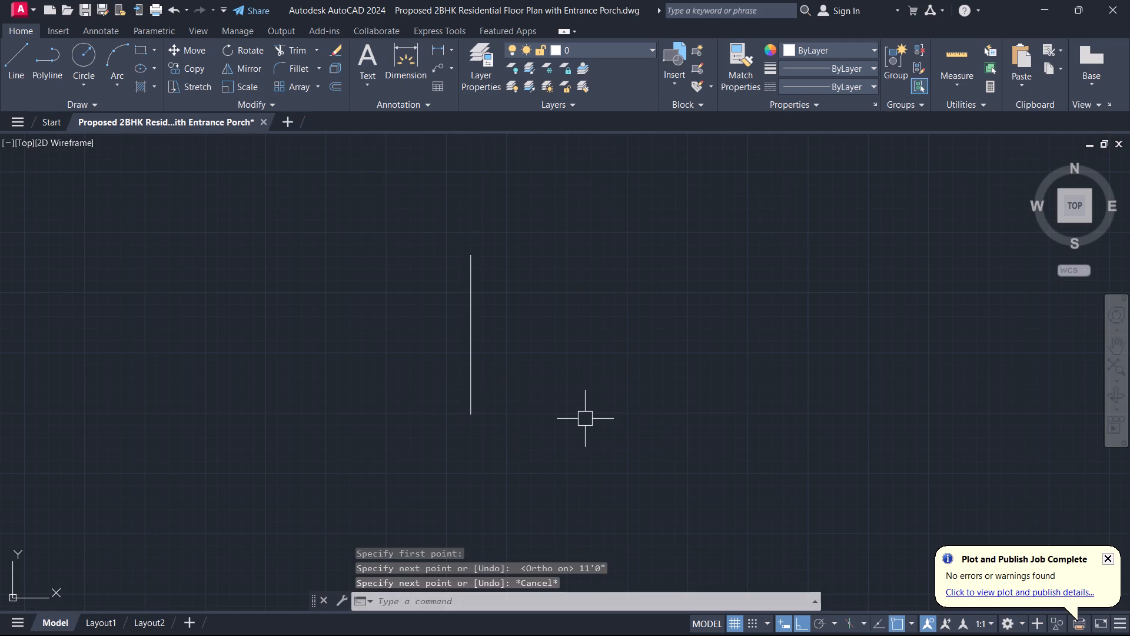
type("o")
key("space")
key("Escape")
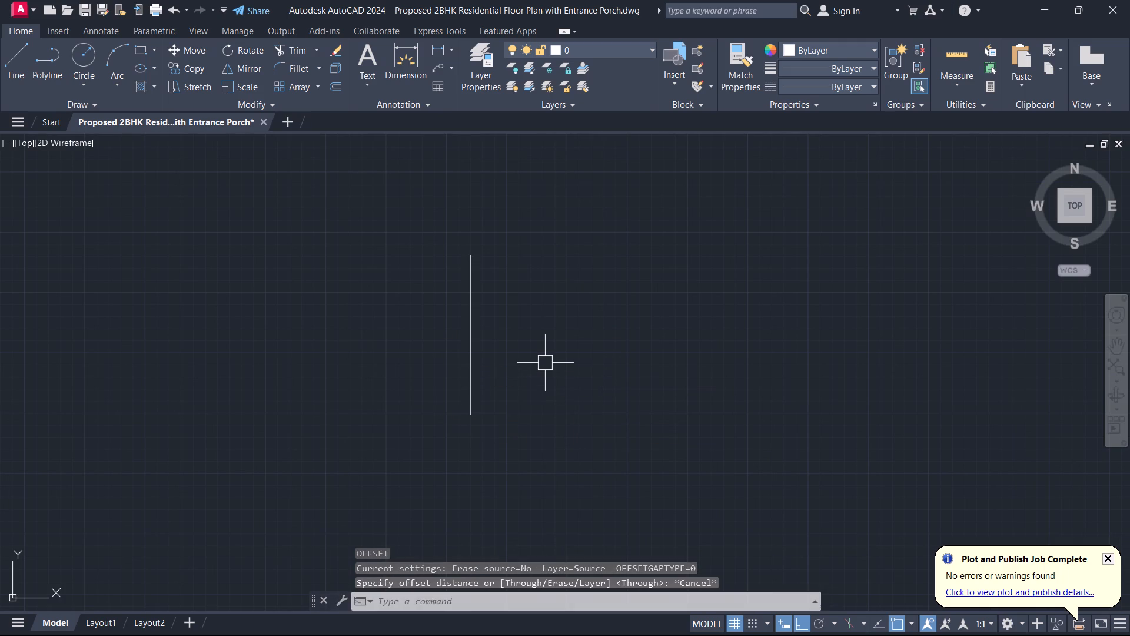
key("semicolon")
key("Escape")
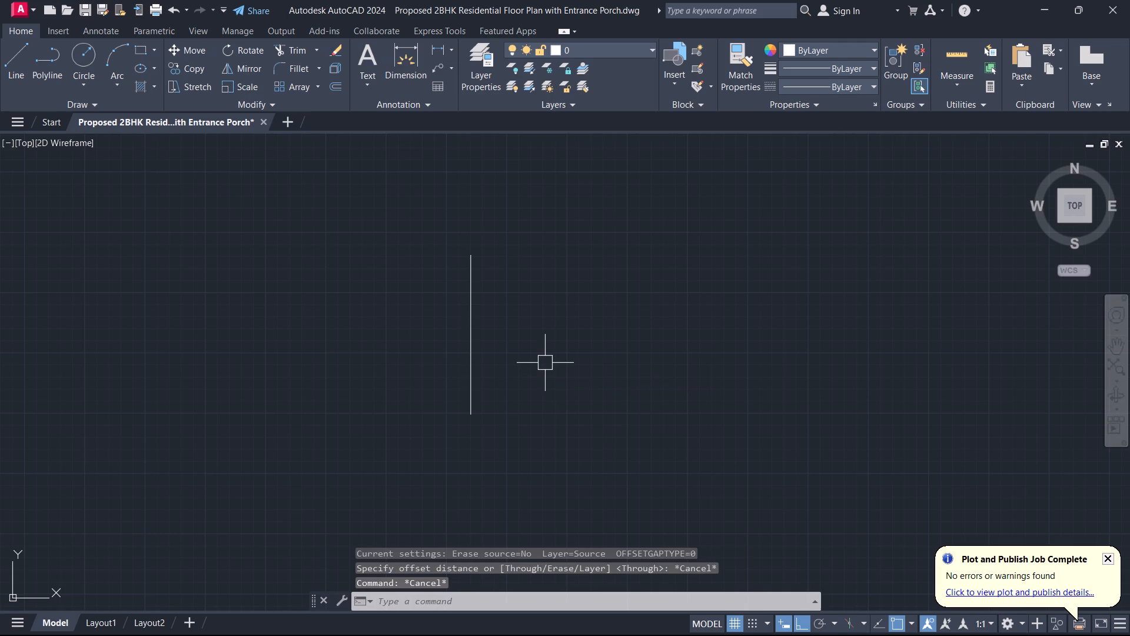
Draw a horizontal line 14'6" long to the right from the top end of the vertical line.
type("l")
key("space")
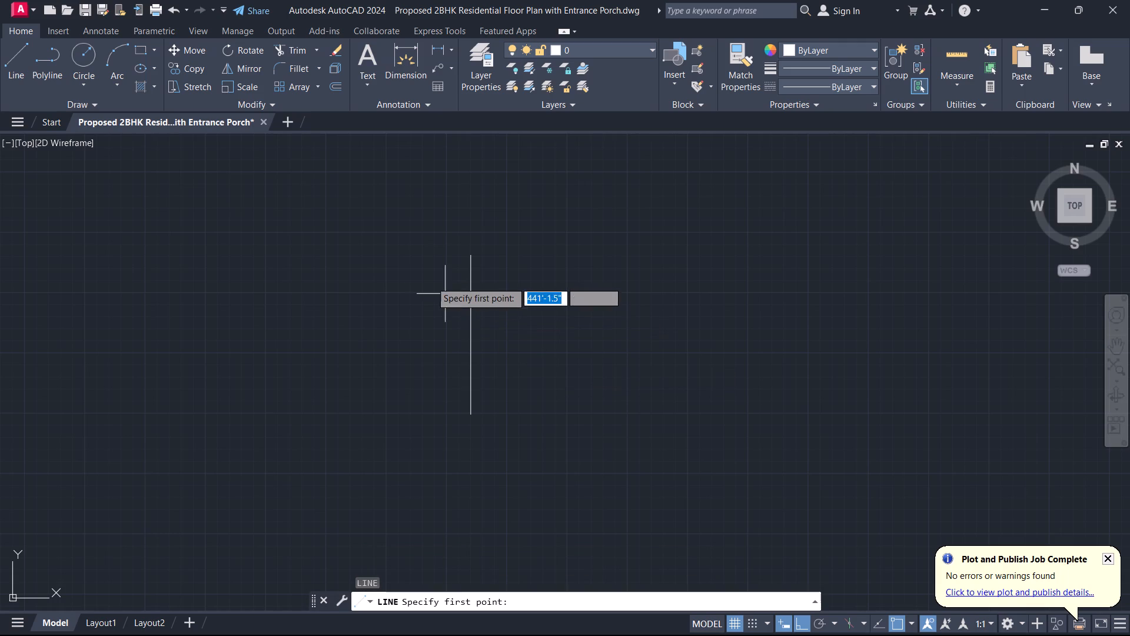
left_click(471, 253)
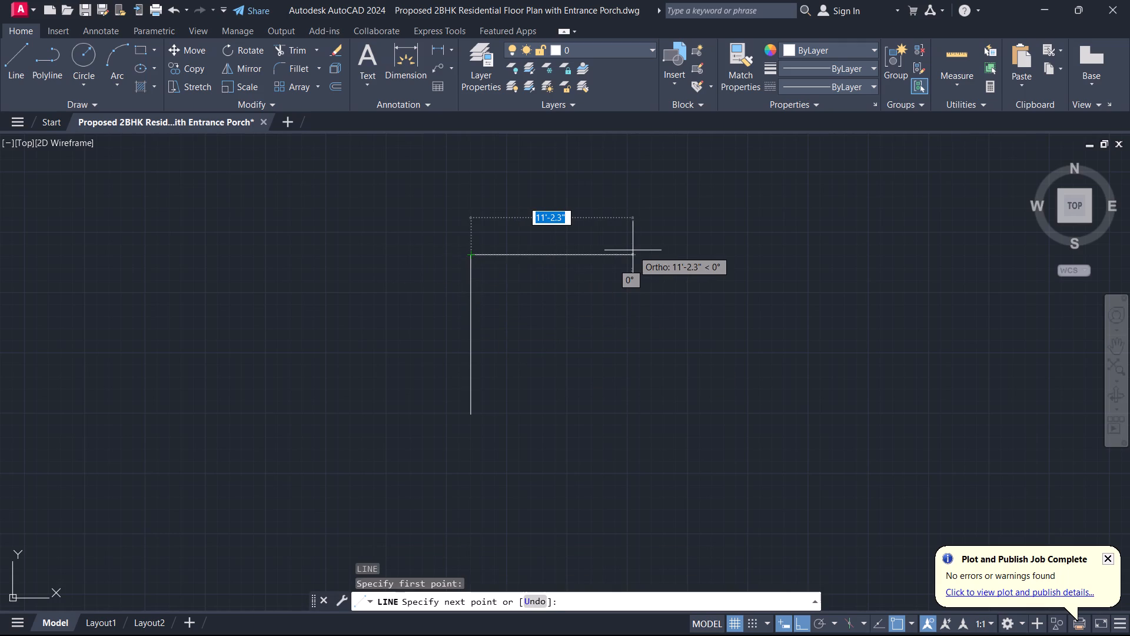
type("14")
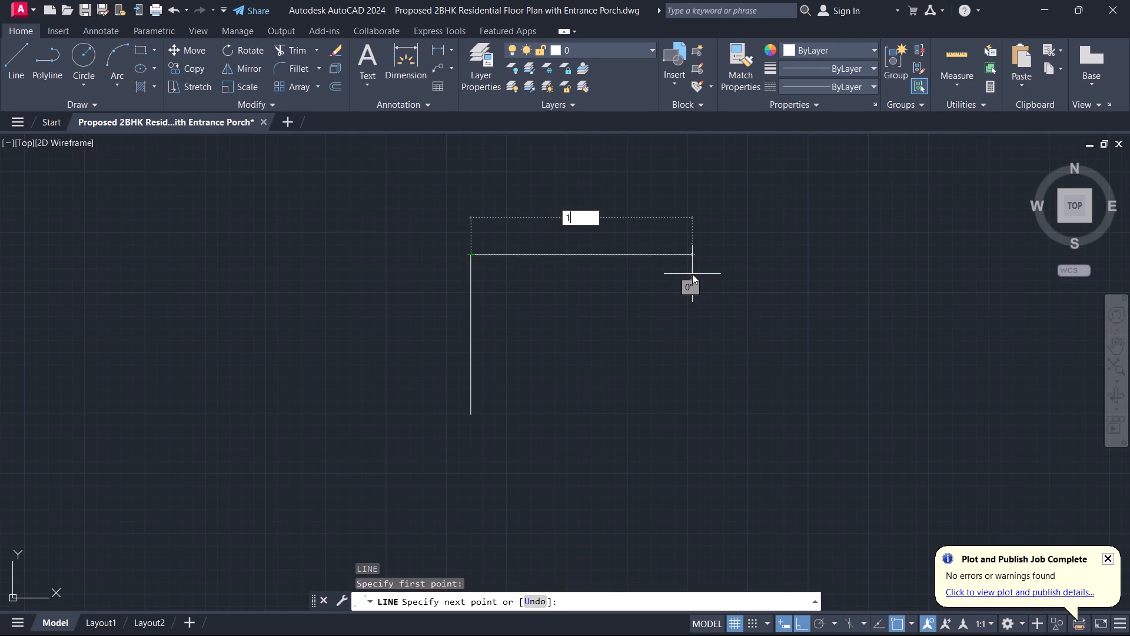
key("apostrophe")
key("6")
key("Return")
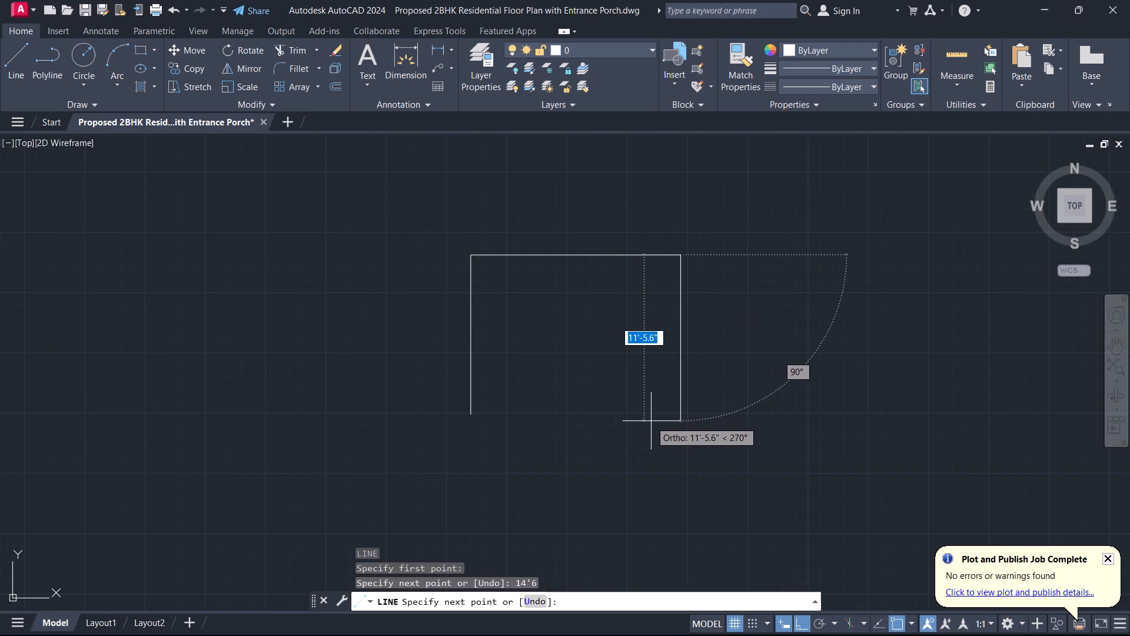
key("Escape")
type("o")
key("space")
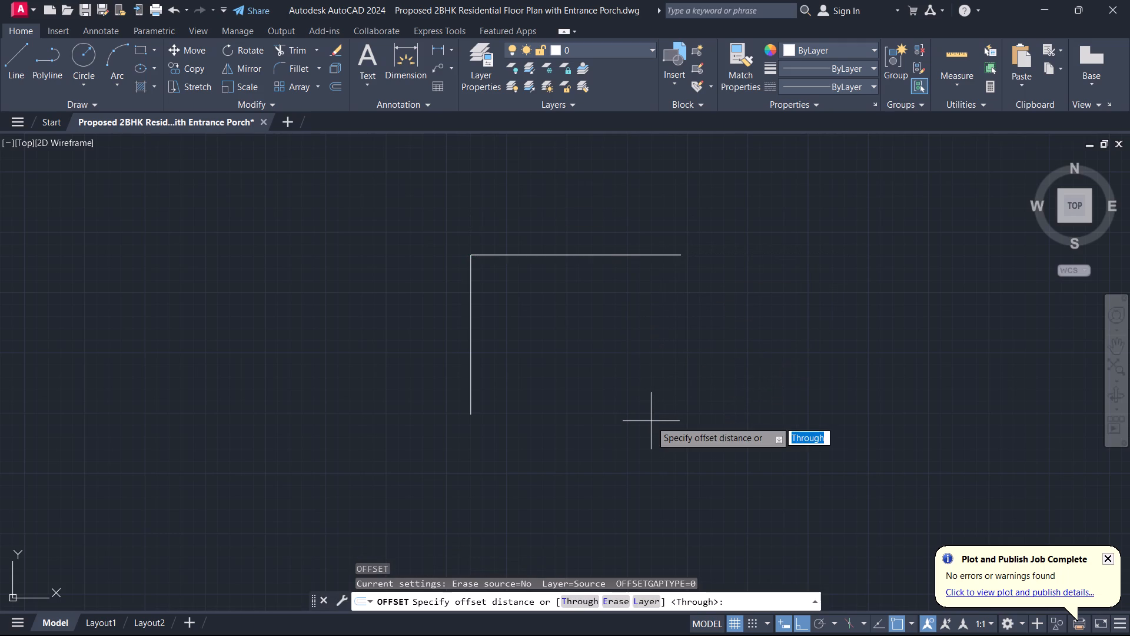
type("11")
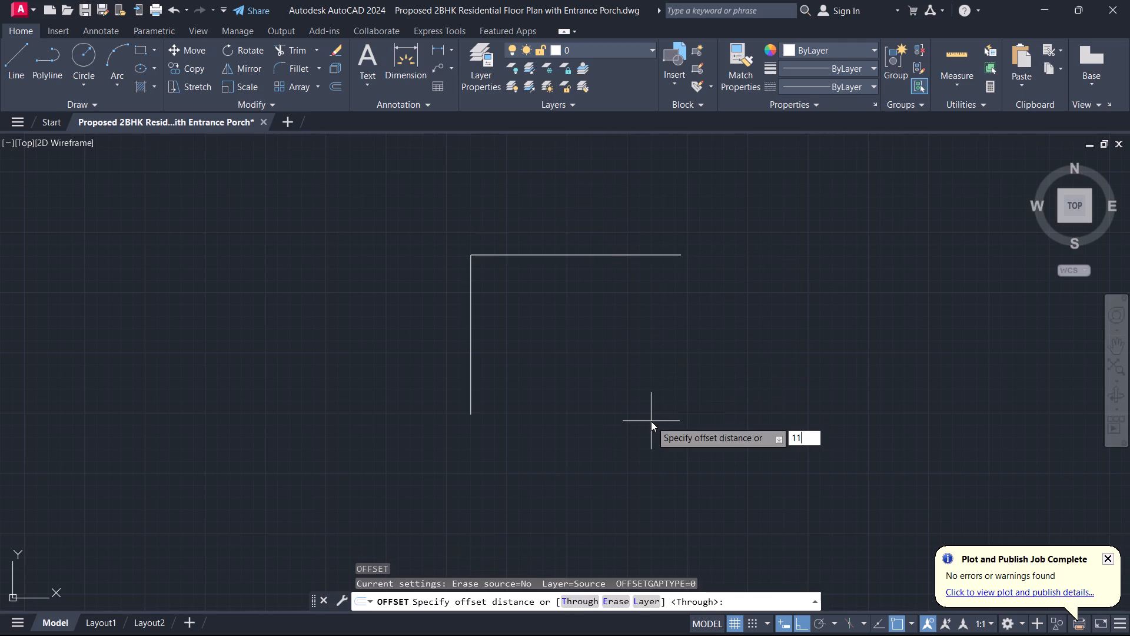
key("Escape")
Offset the vertical wall line 14'6" to the right to form the room's opposite side.
type("o")
key("space")
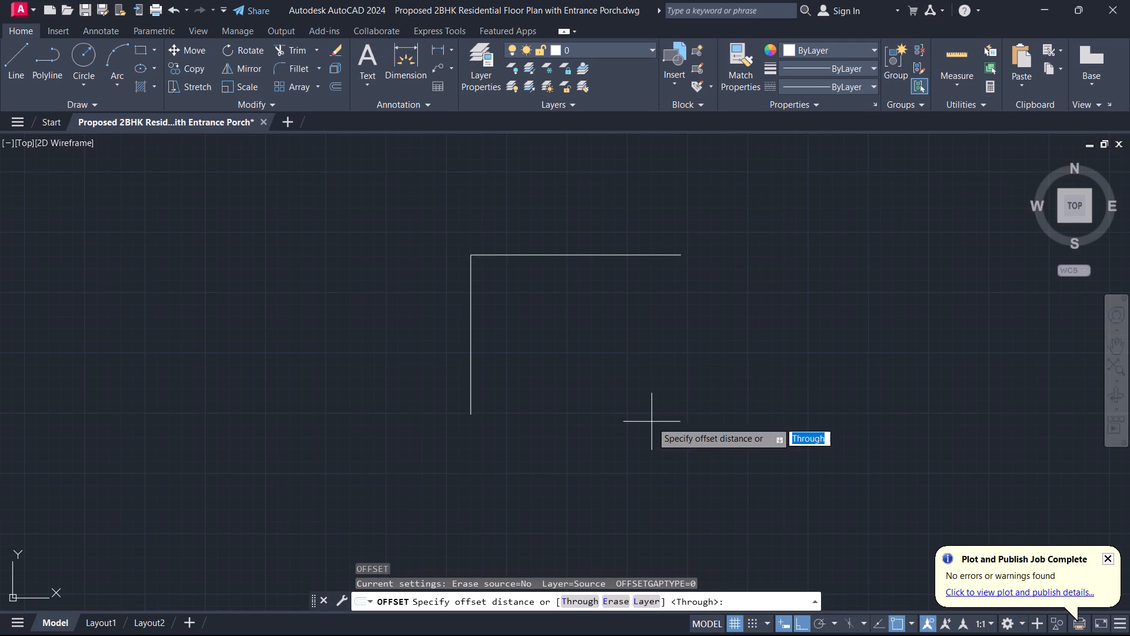
type("14")
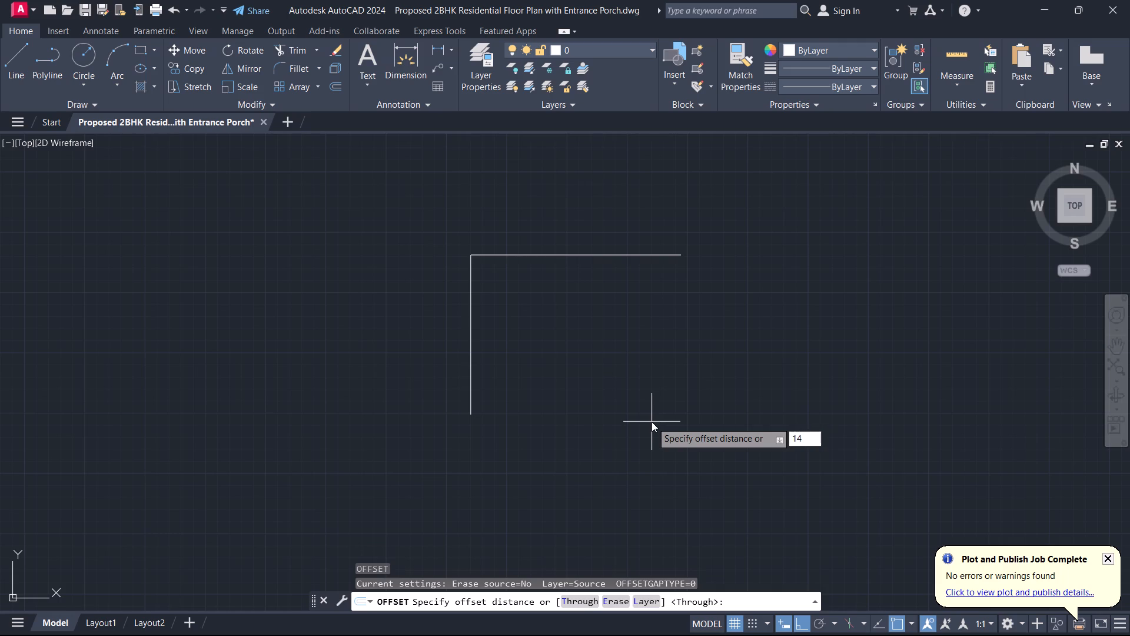
key("apostrophe")
key("6")
key("Return")
left_click(469, 380)
left_click(596, 366)
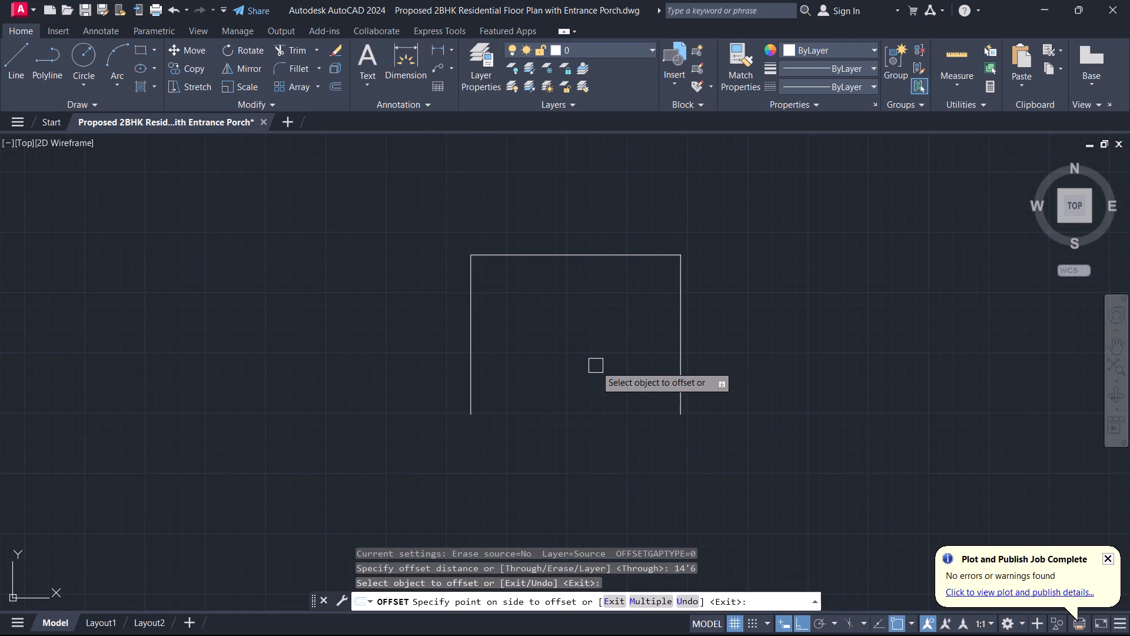
key("Escape")
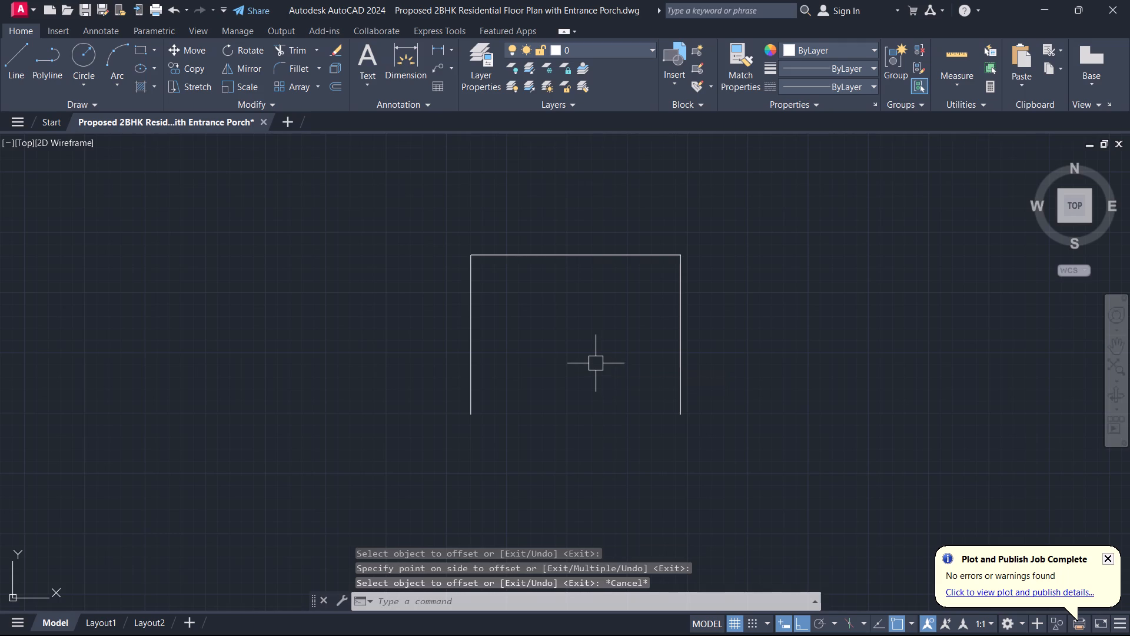
Offset the room's top and left wall lines 9" outward to give the walls their thickness.
key("o")
key("space")
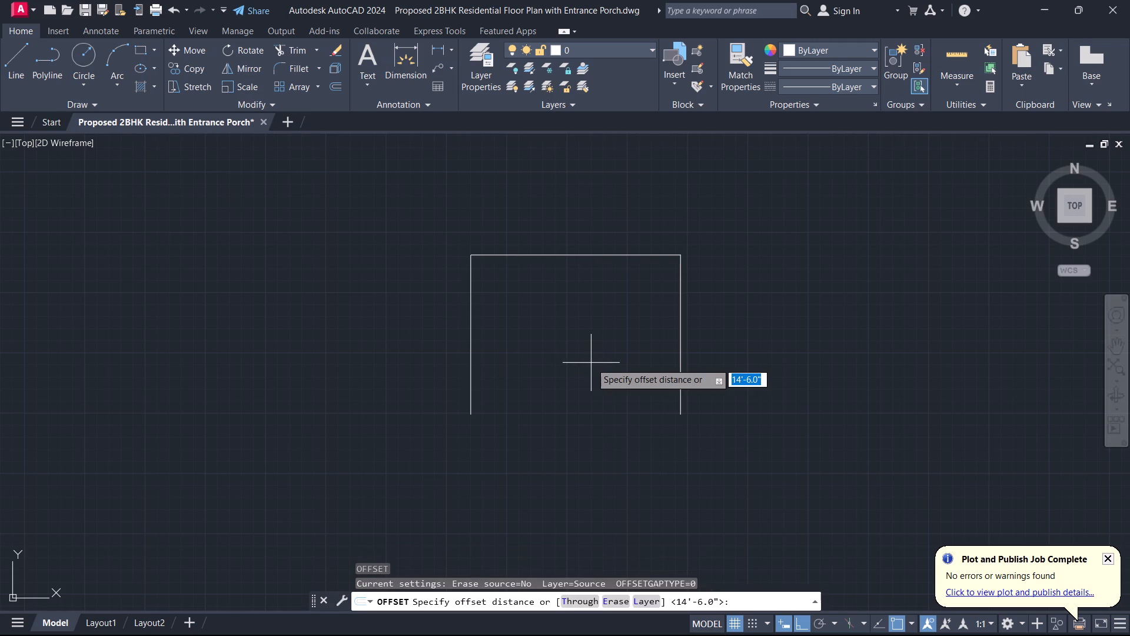
key("9")
key("Return")
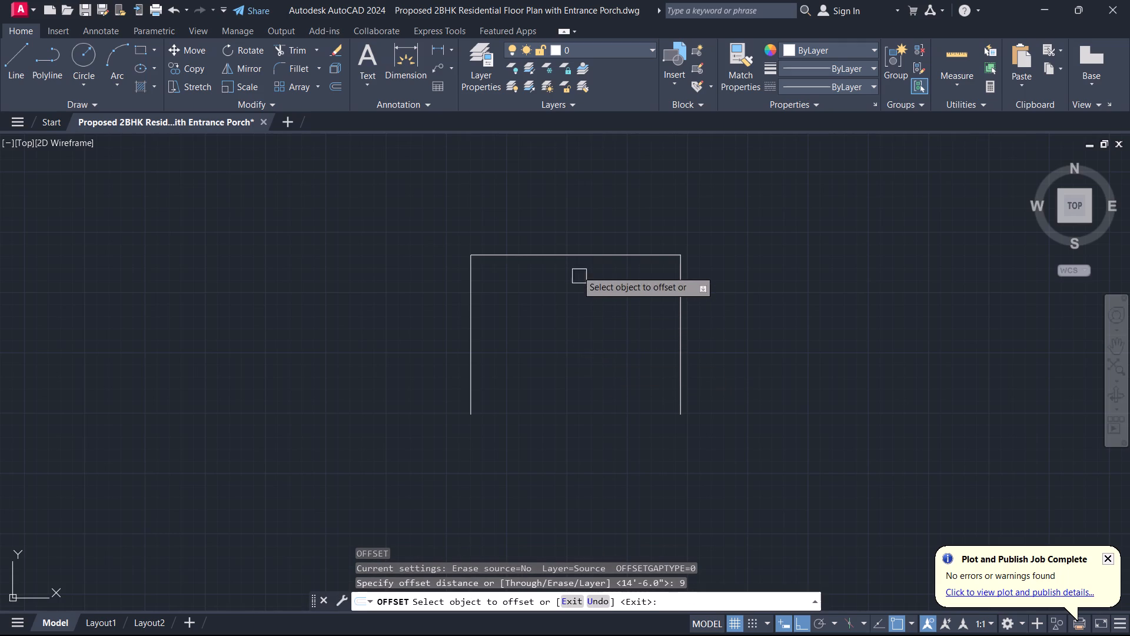
left_click(560, 252)
left_click(559, 226)
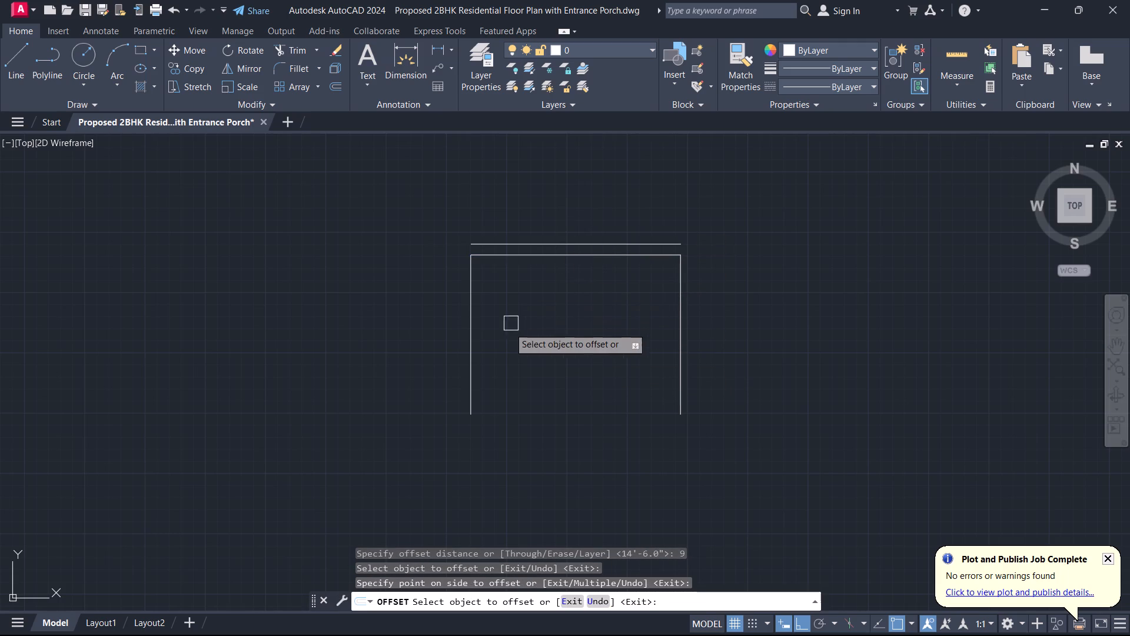
left_click(465, 337)
left_click(413, 335)
key("Escape")
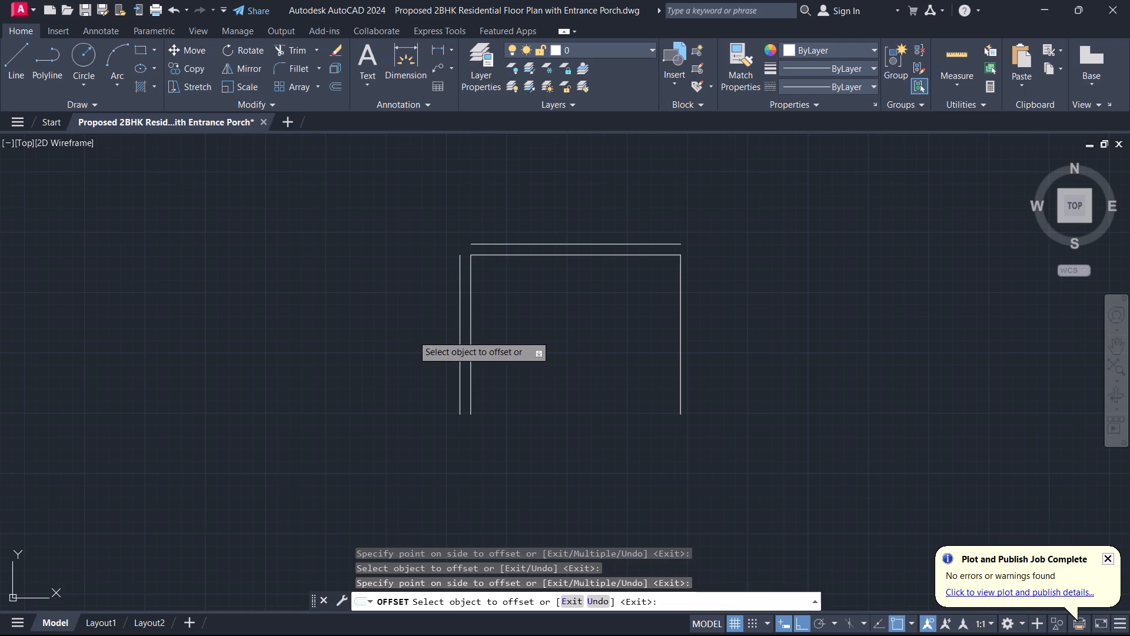
Join the outer left and top wall lines into a sharp corner with a zero-radius Fillet.
key("f")
key("space")
left_click_drag(456, 320, 464, 317)
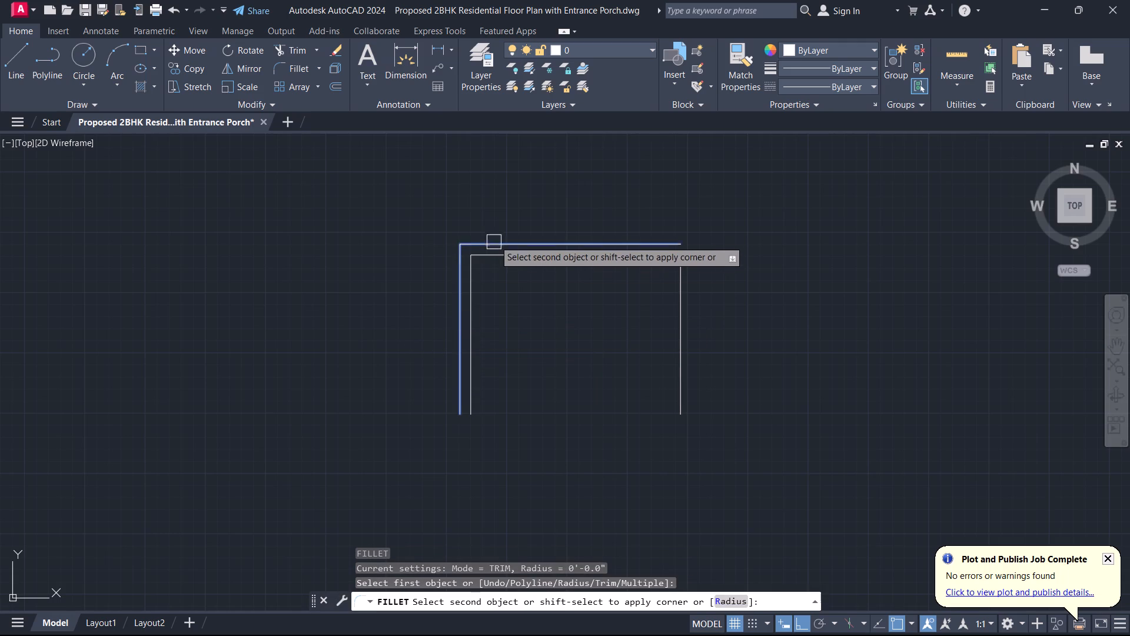
left_click(496, 244)
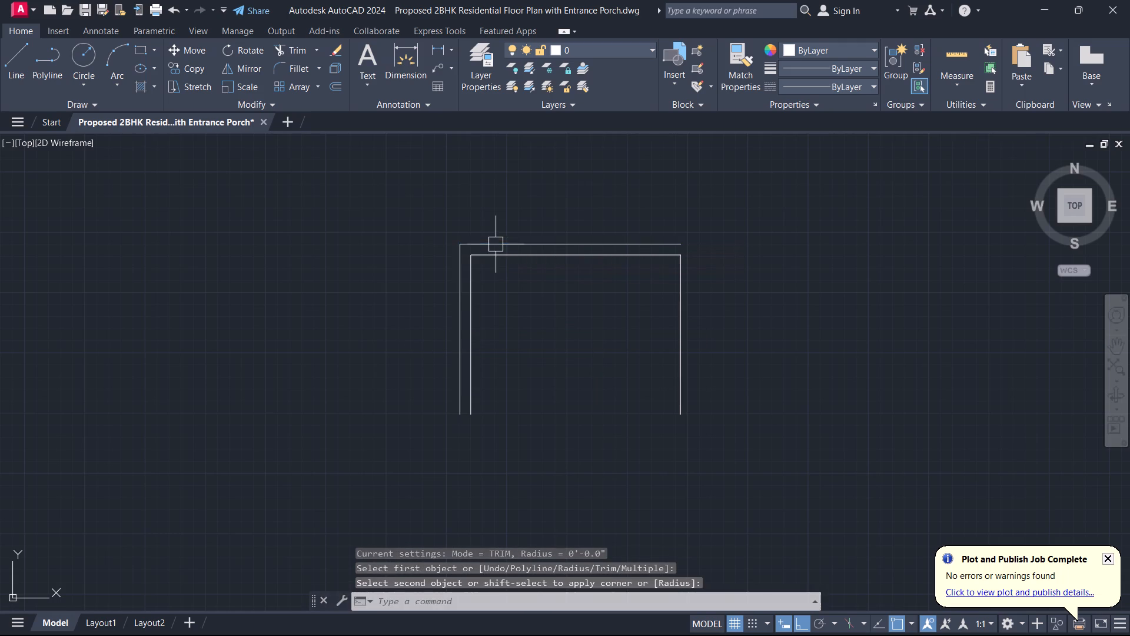
key("Escape")
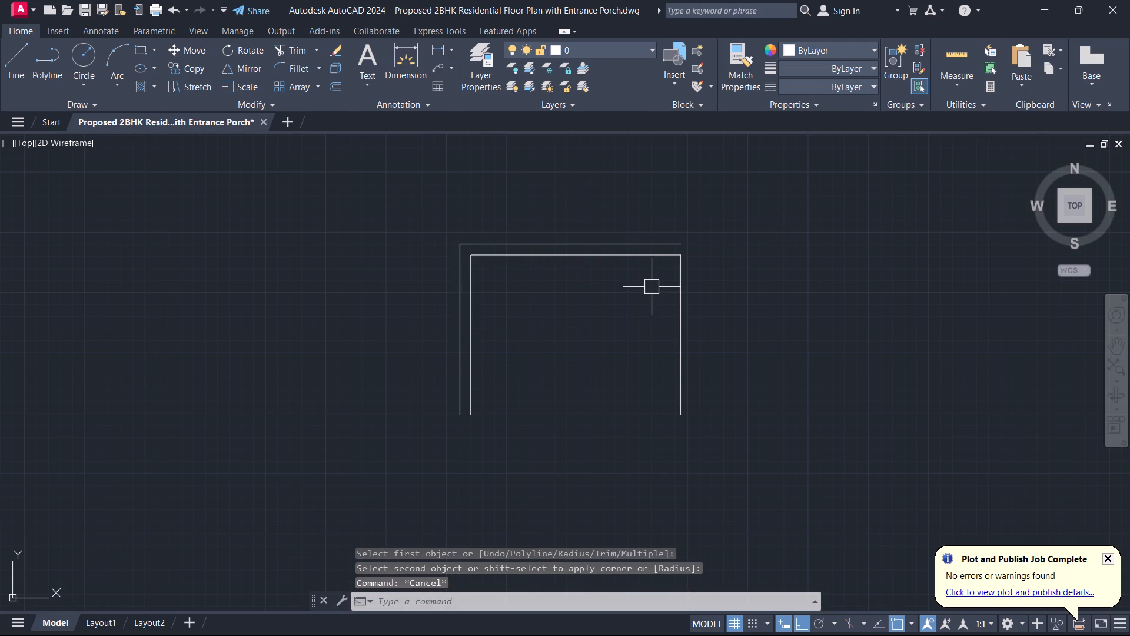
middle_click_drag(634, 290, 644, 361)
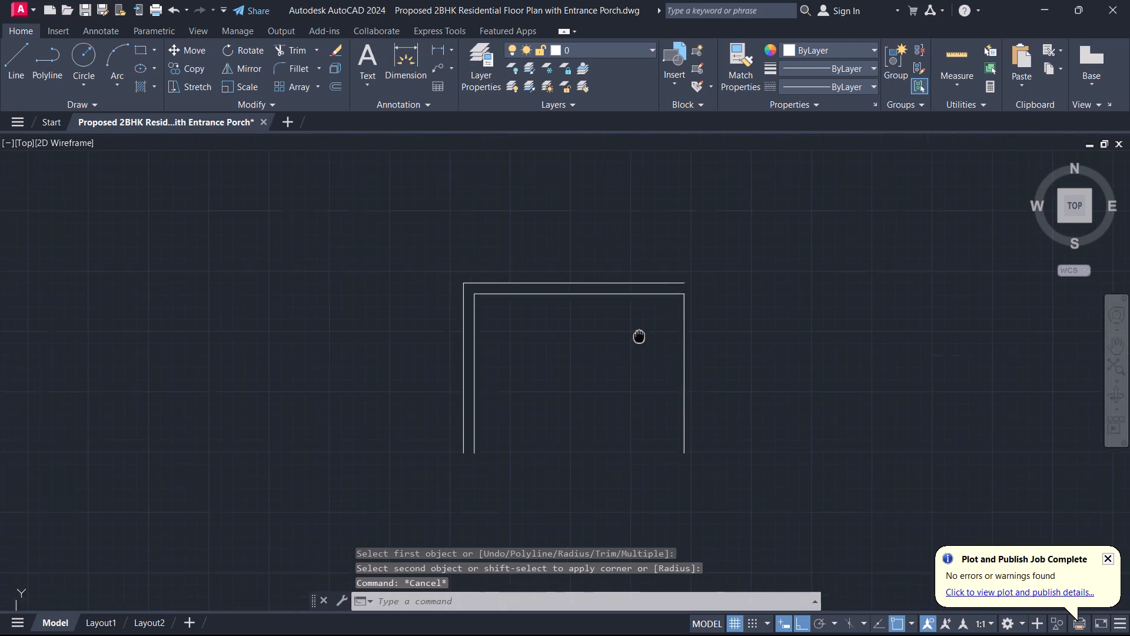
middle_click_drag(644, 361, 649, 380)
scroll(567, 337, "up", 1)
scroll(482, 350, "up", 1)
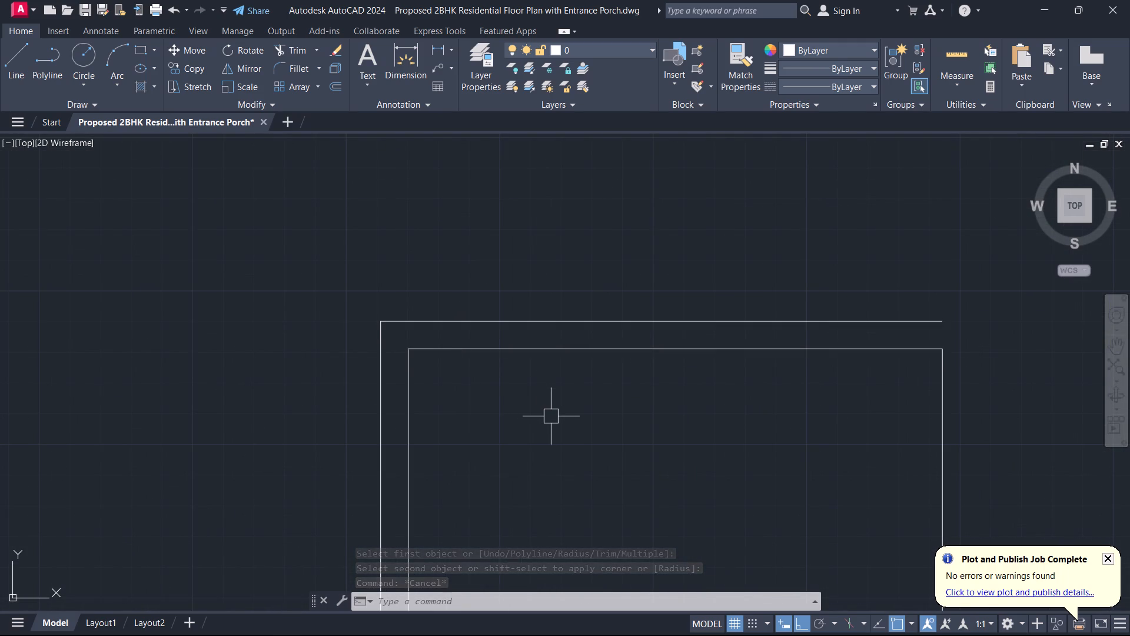
Offset the first room's right wall line 9" outward to give that wall its thickness.
type("o")
key("space")
scroll(576, 423, "down", 2)
middle_click_drag(575, 422, 549, 329)
key("space")
left_click(689, 405)
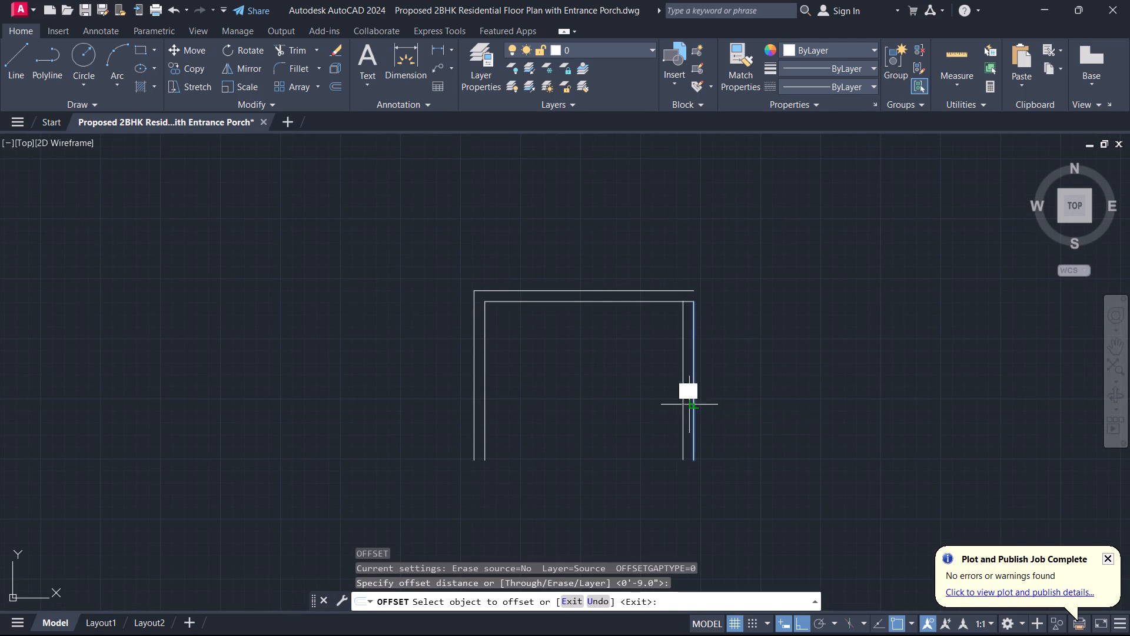
left_click(740, 383)
key("Escape")
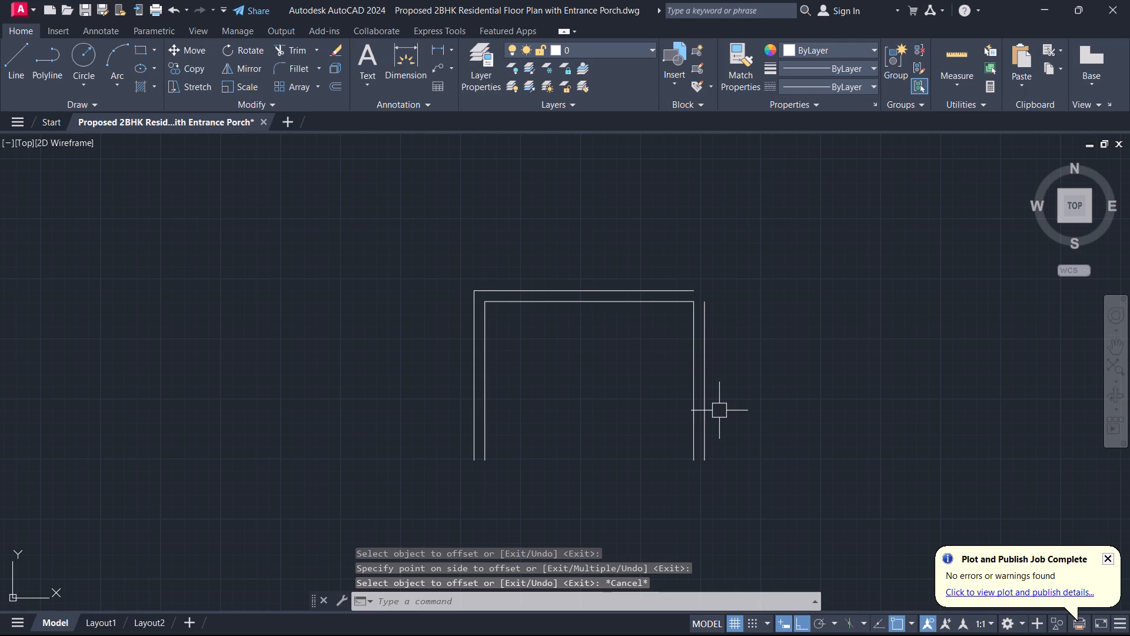
Offset the outer line of the first room's right wall 14' to the right for the second room's far side.
type("o")
key("space")
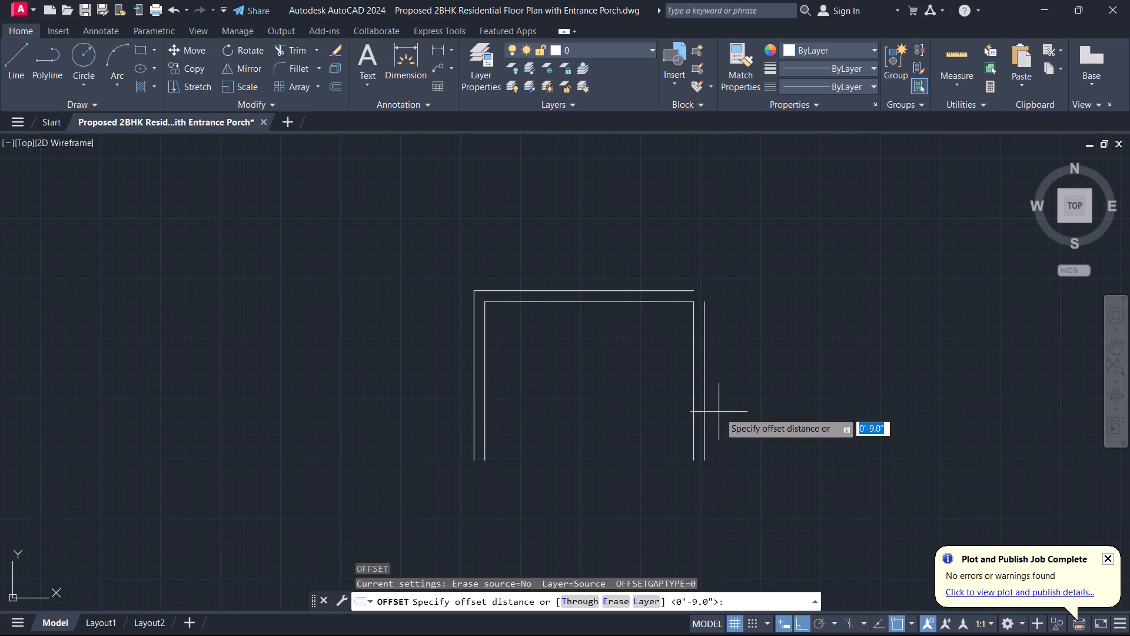
type("14")
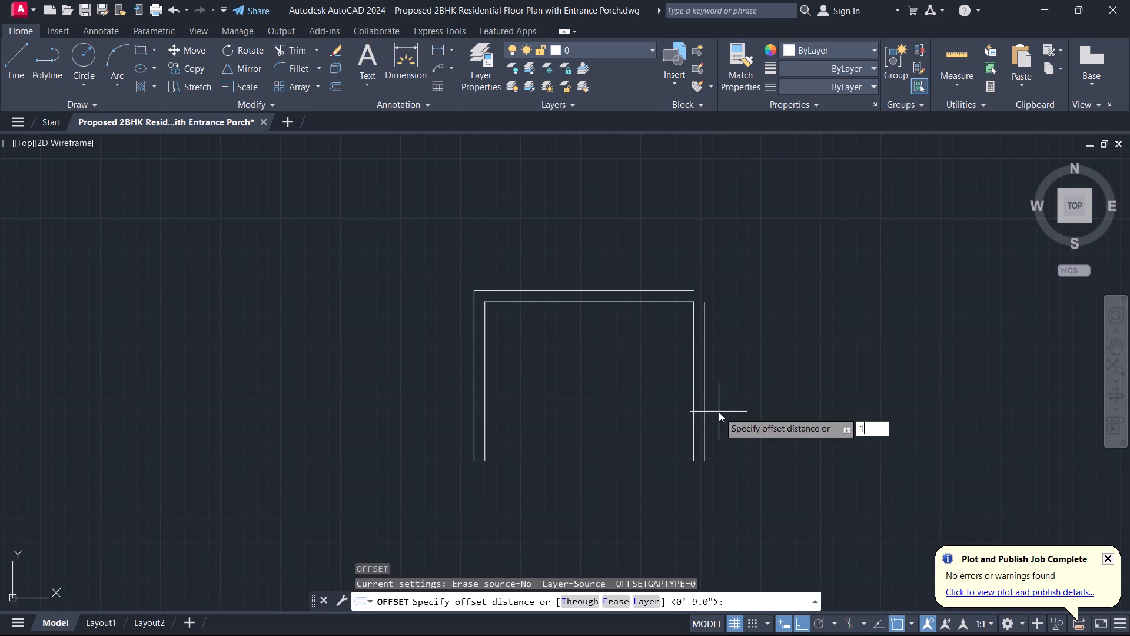
key("apostrophe")
key("space")
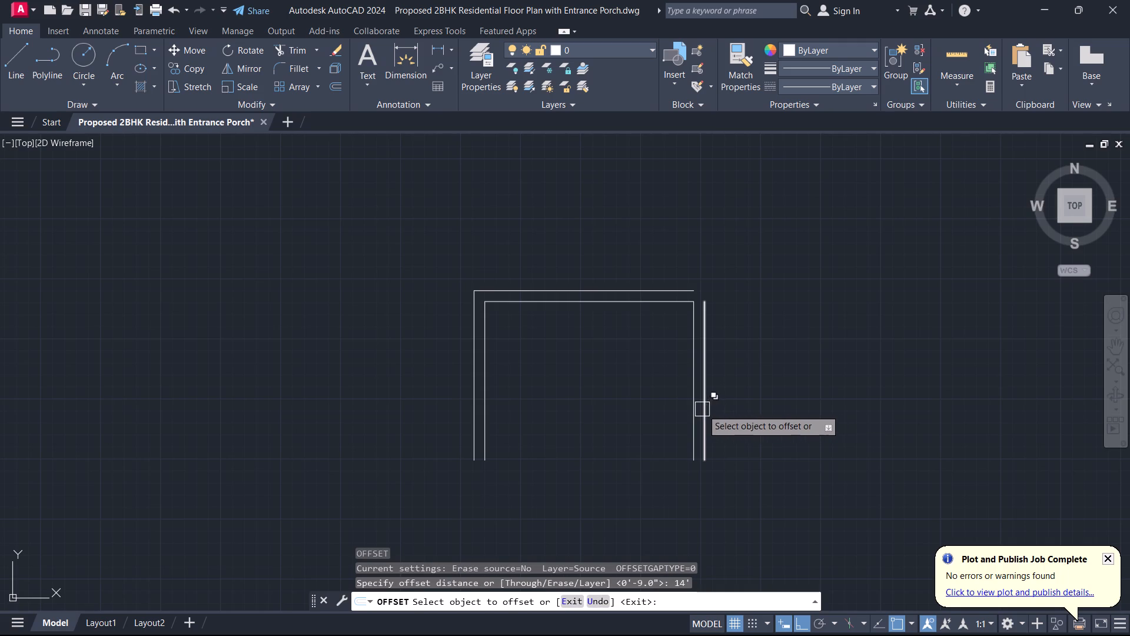
left_click(703, 410)
left_click(739, 408)
key("Escape")
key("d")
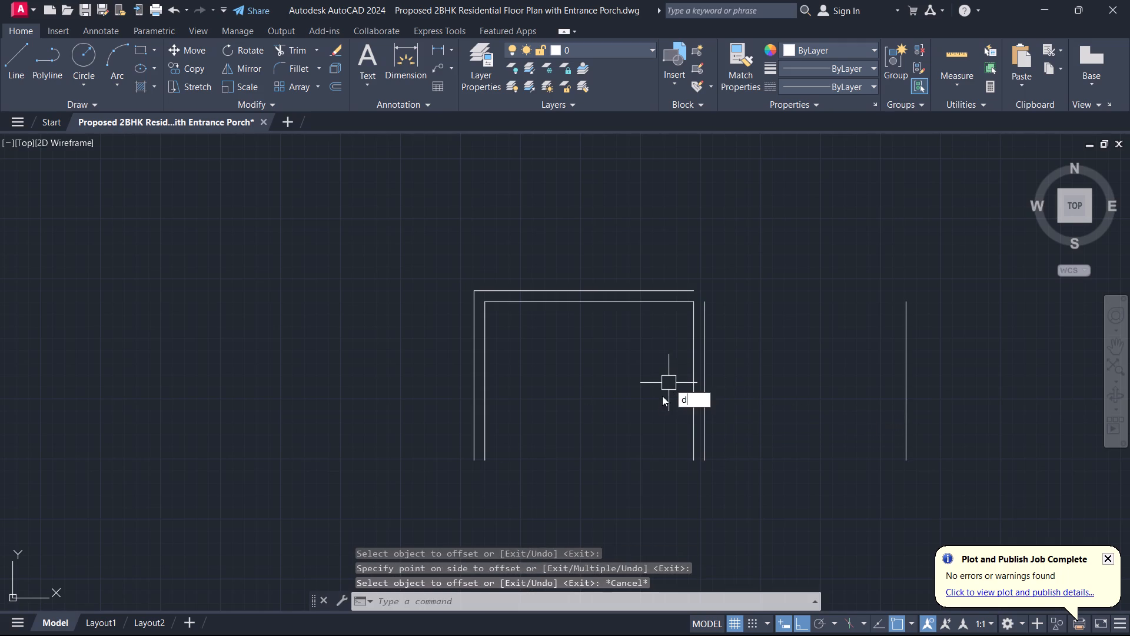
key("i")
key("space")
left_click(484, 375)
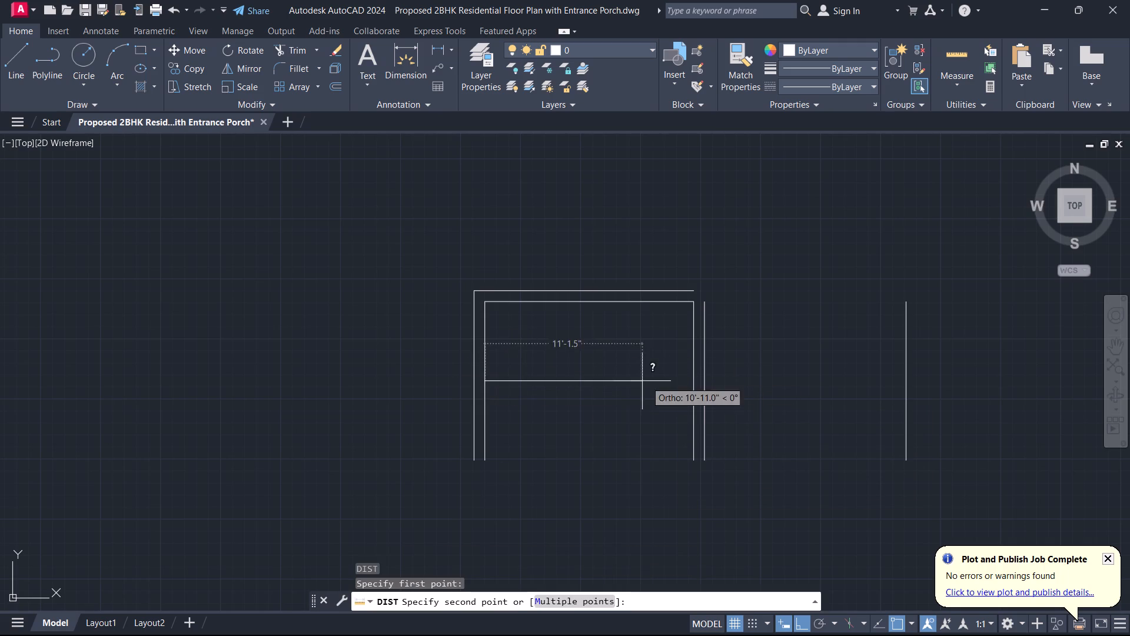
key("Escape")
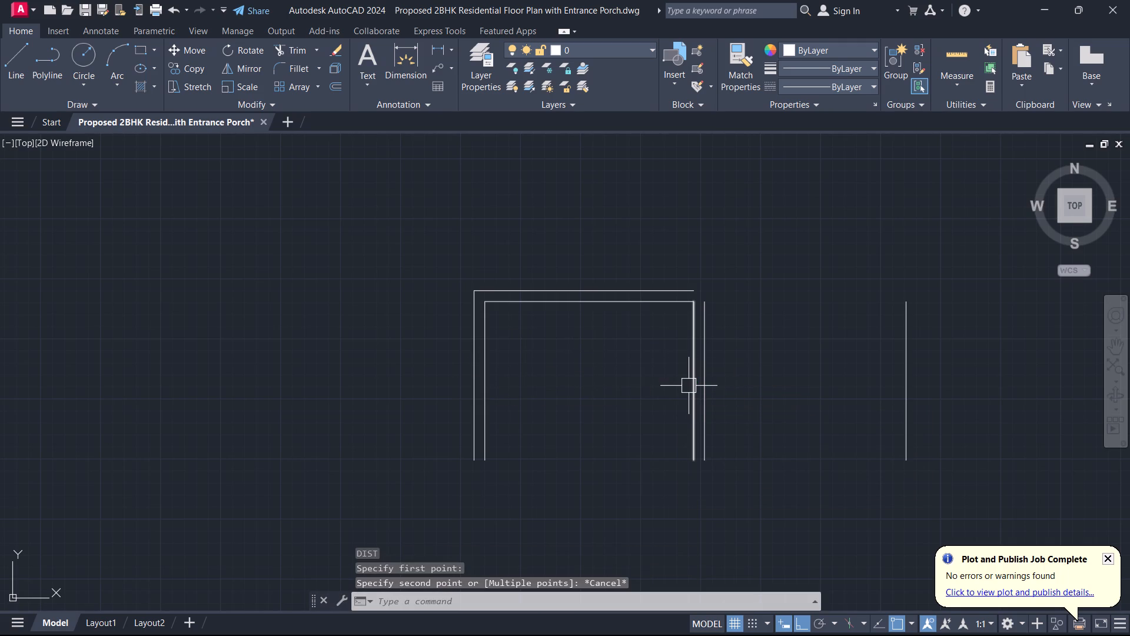
Offset the second room's far-side line 9" to the right to form its outer wall thickness.
type("o")
key("space")
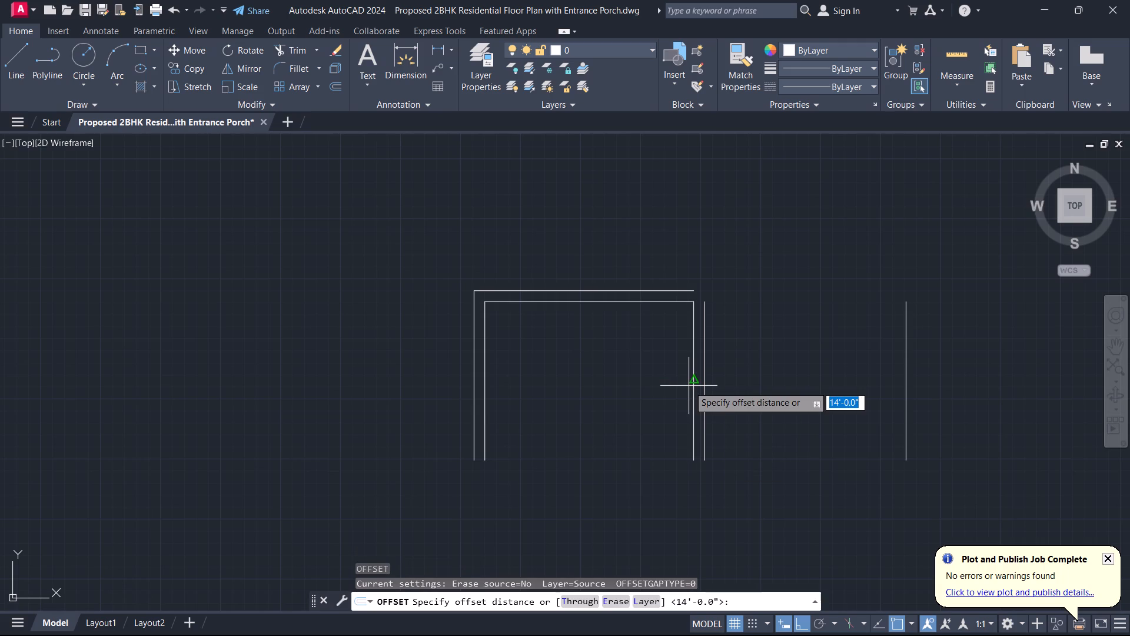
key("9")
key("Return")
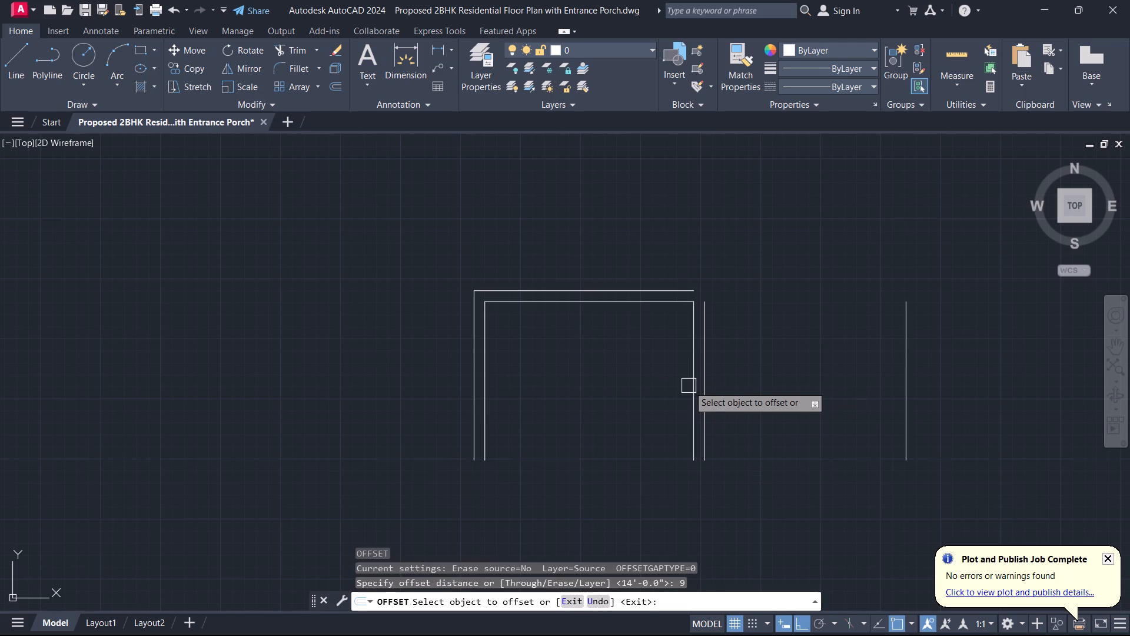
left_click(908, 421)
left_click(942, 418)
key("Escape")
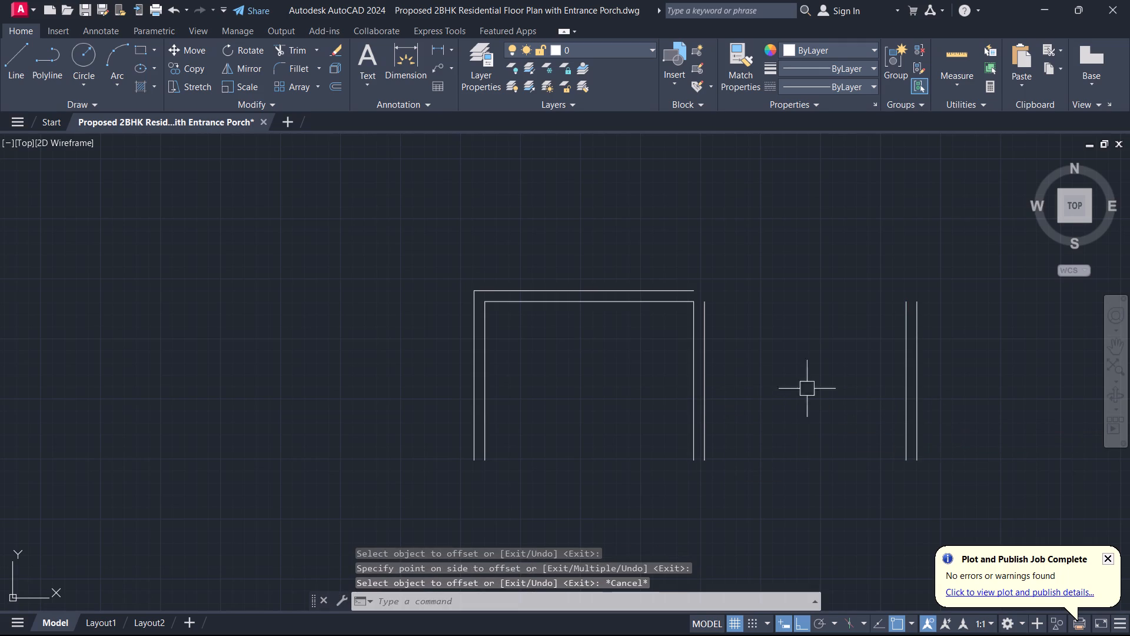
Draw the second room's top inner wall line between the upper ends of its two inner side lines.
type("l")
key("space")
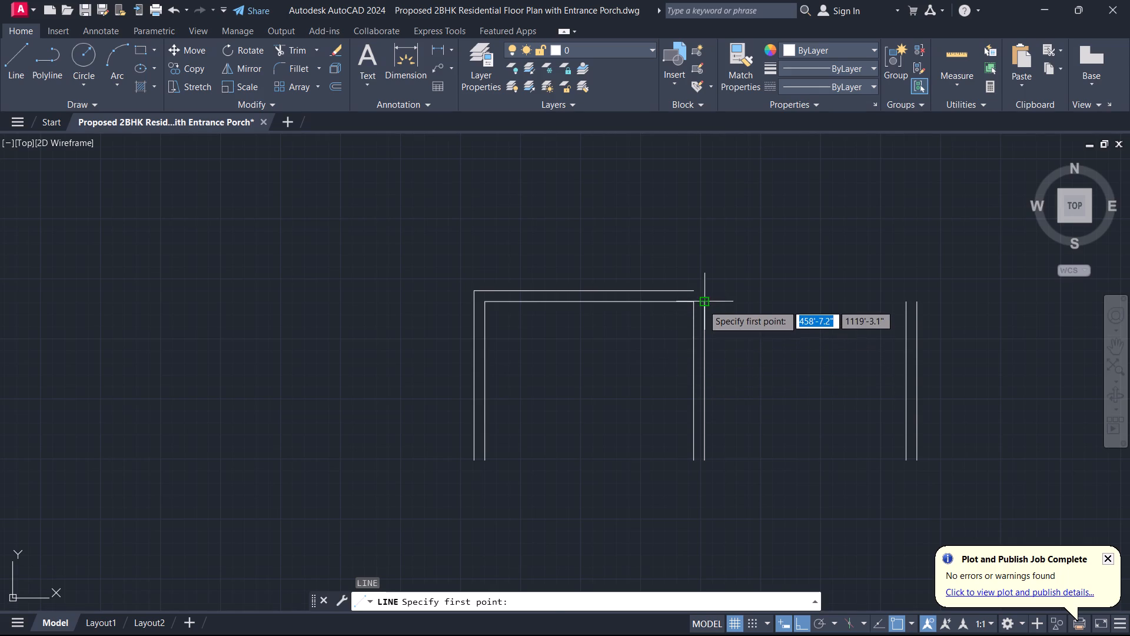
left_click(703, 304)
left_click(909, 303)
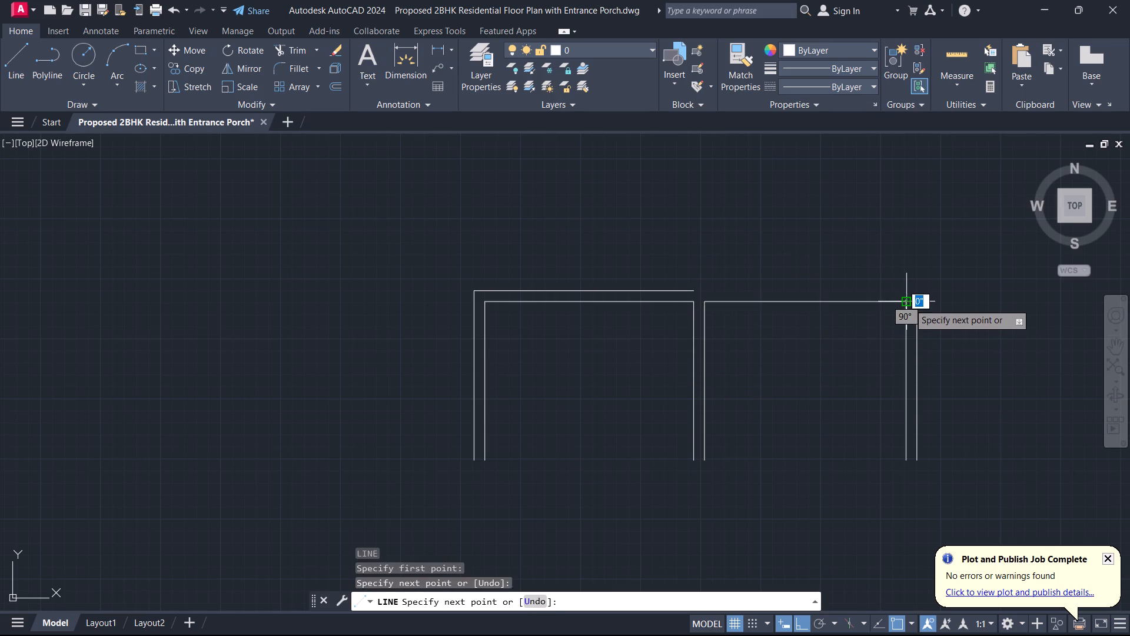
key("Escape")
Fillet the outer top wall line with the second room's outermost right line into a sharp corner.
key("f")
key("space")
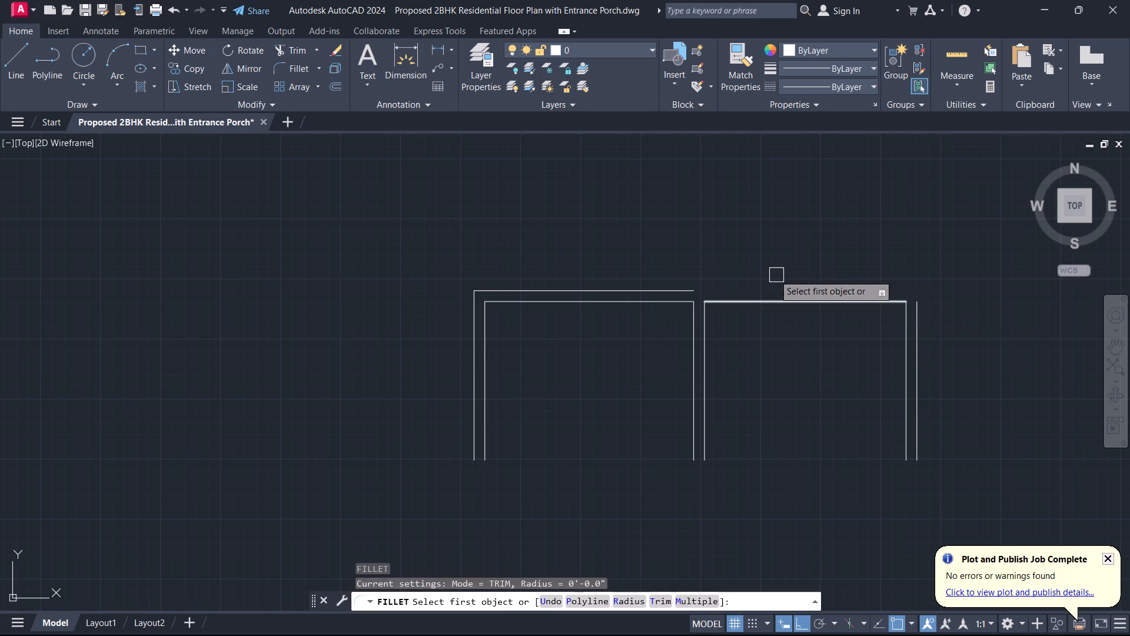
left_click(656, 283)
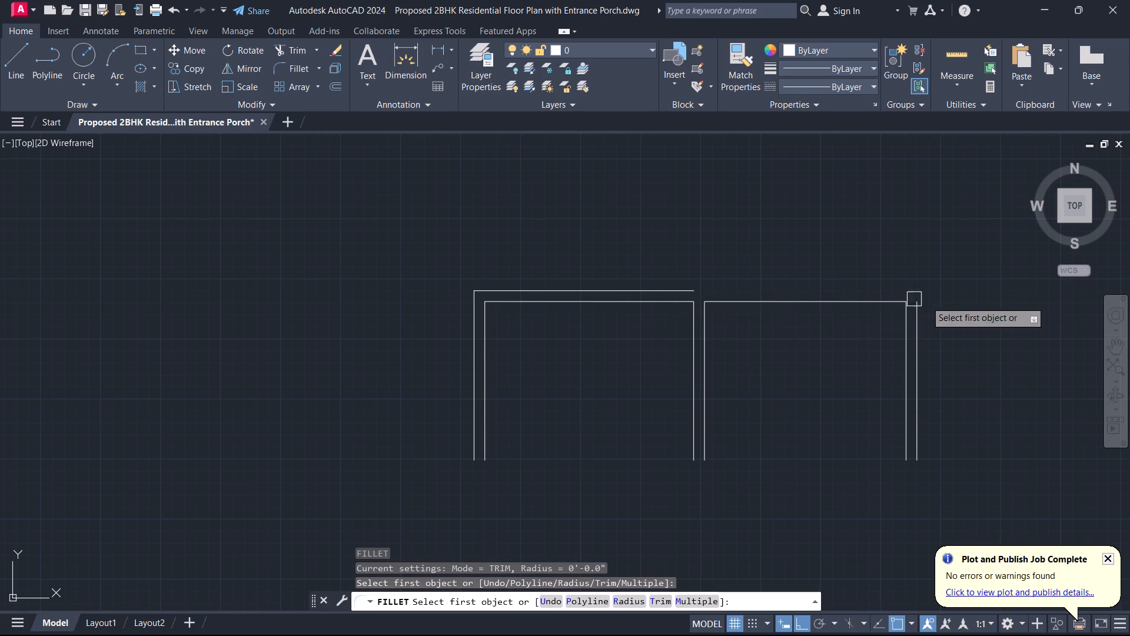
left_click(679, 287)
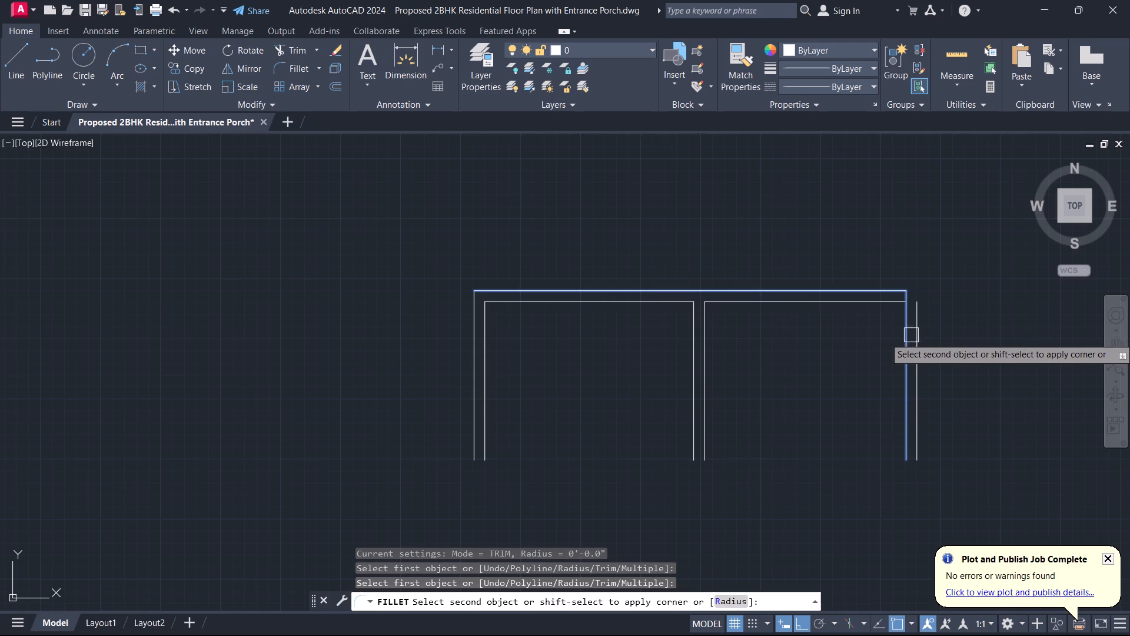
left_click(923, 339)
key("Escape")
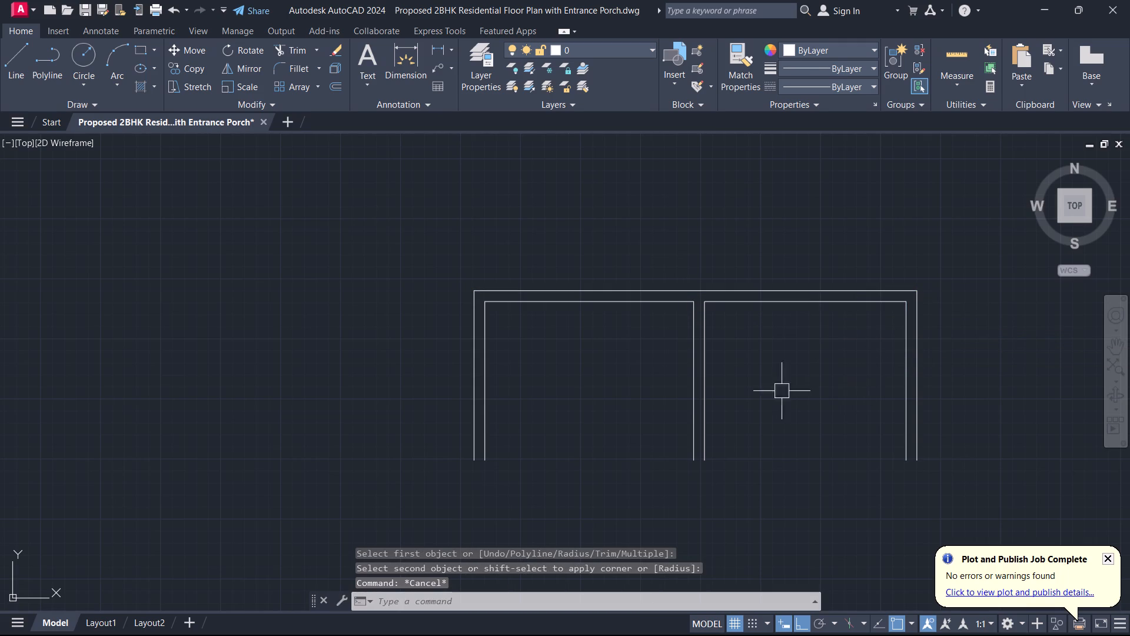
Draw the bottom wall lines of both rooms between the lower ends of their inner side lines.
key("l")
key("space")
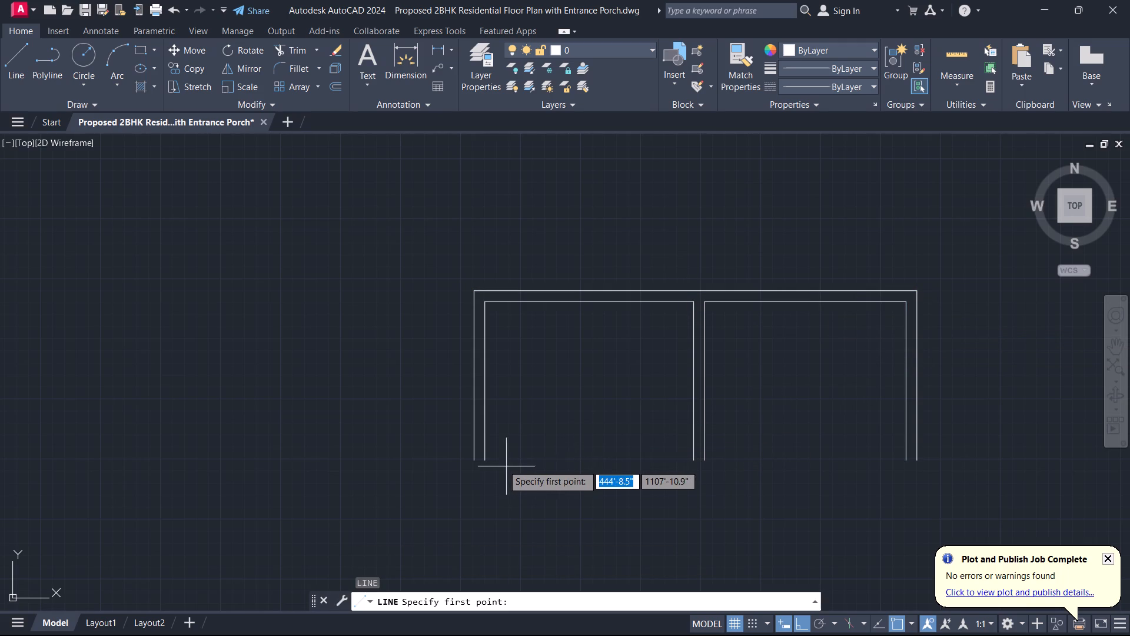
left_click(484, 458)
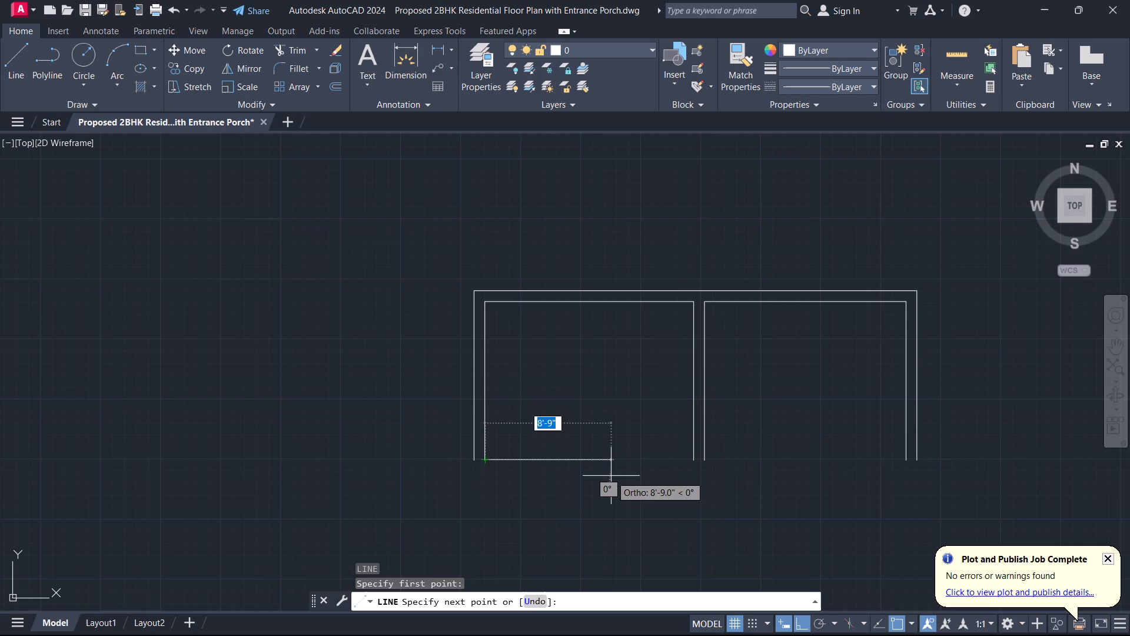
left_click(692, 466)
key("Escape")
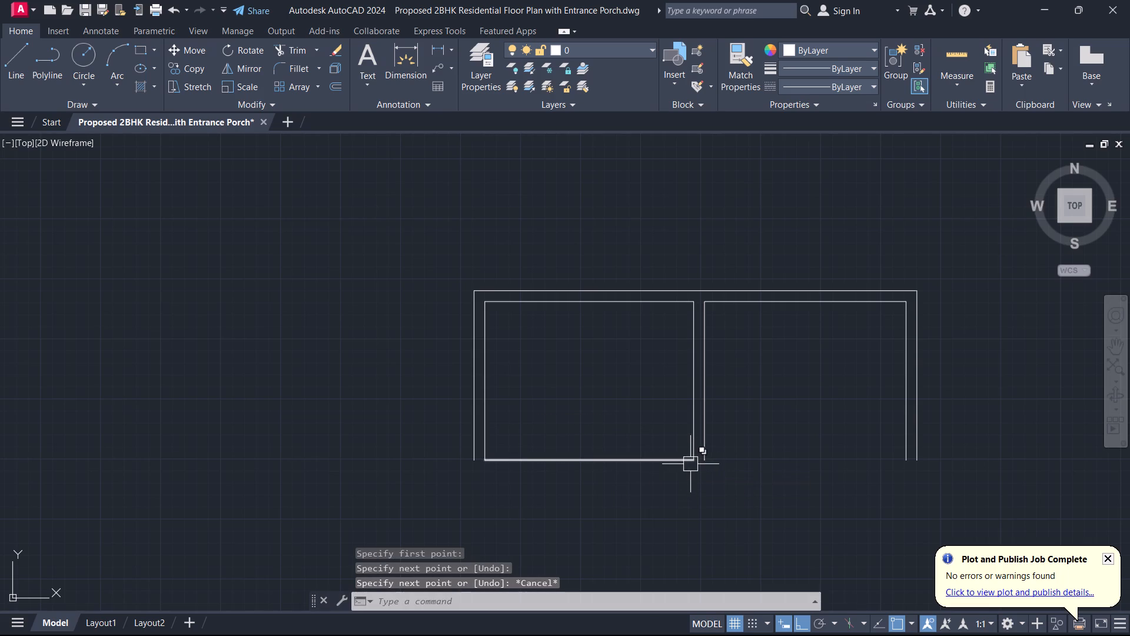
type("l")
key("space")
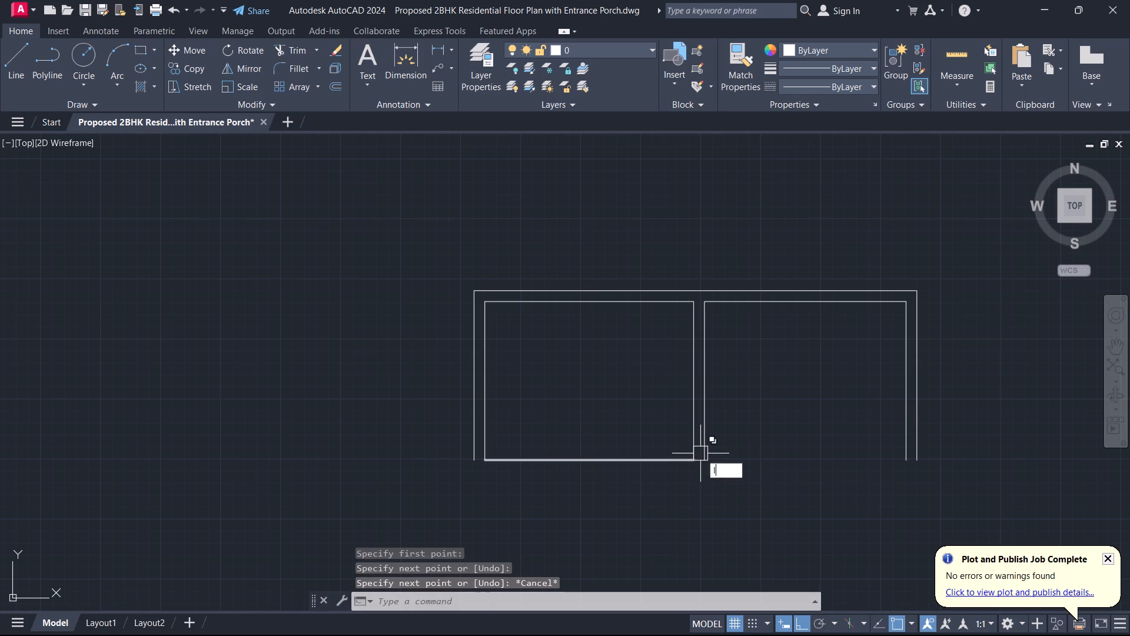
left_click(707, 456)
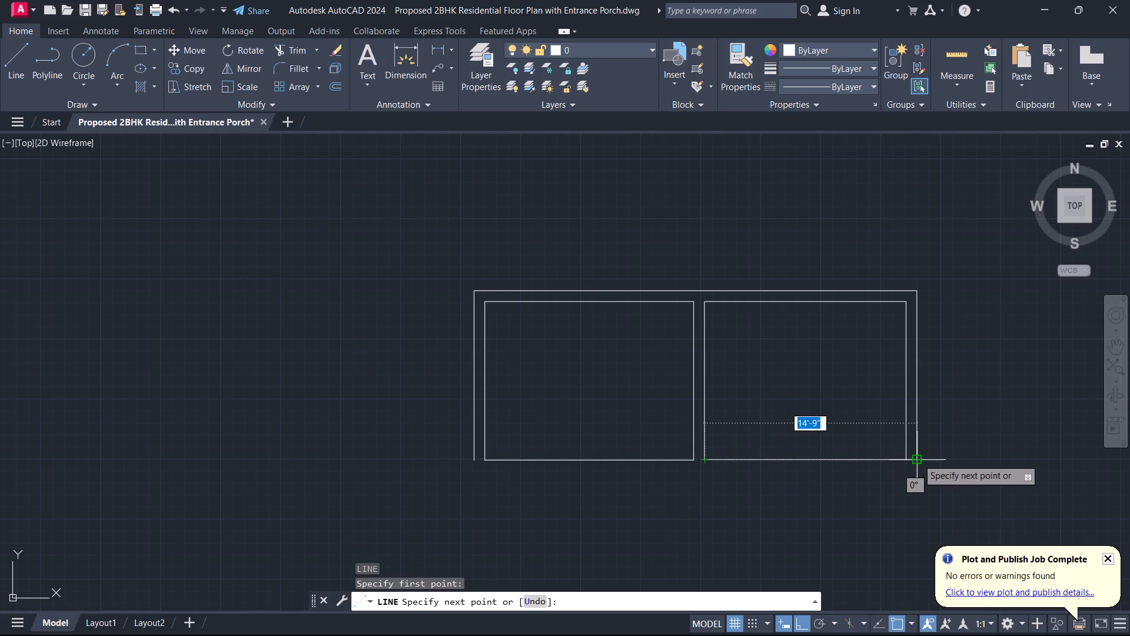
left_click(908, 457)
key("Escape")
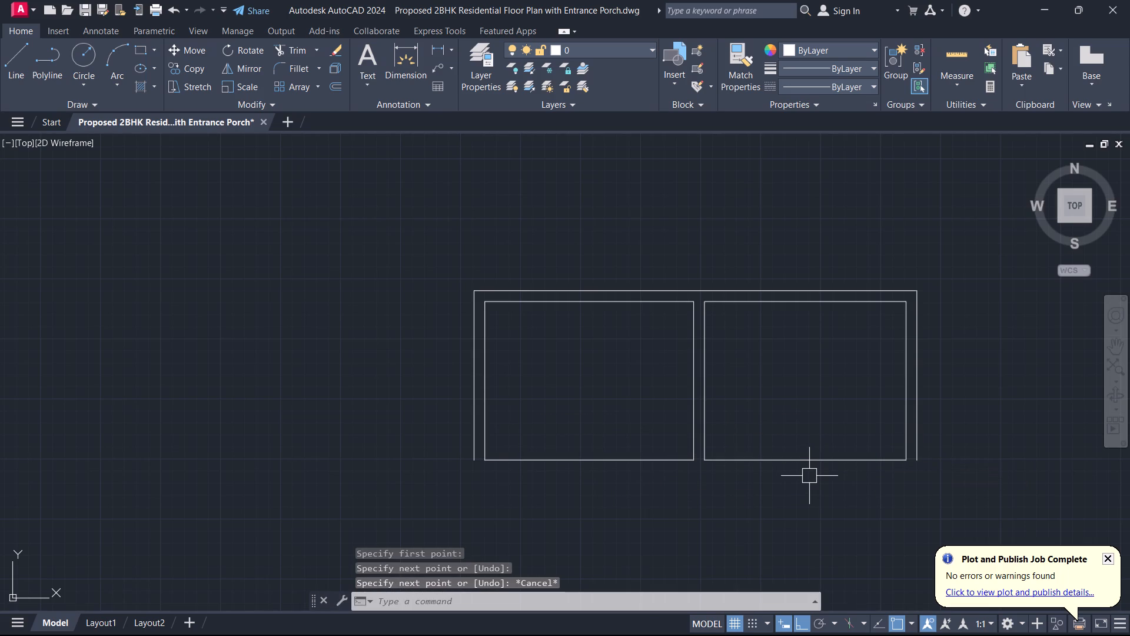
Offset the bottom wall lines of both rooms 9" downward to give the walls their thickness.
type("o")
key("space")
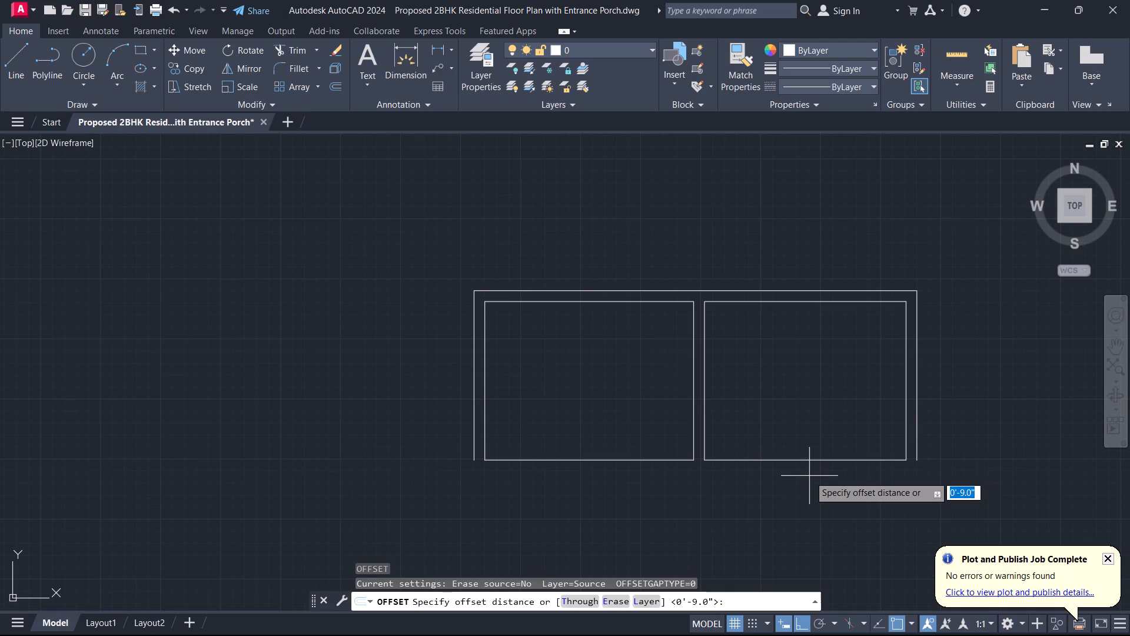
key("9")
key("Return")
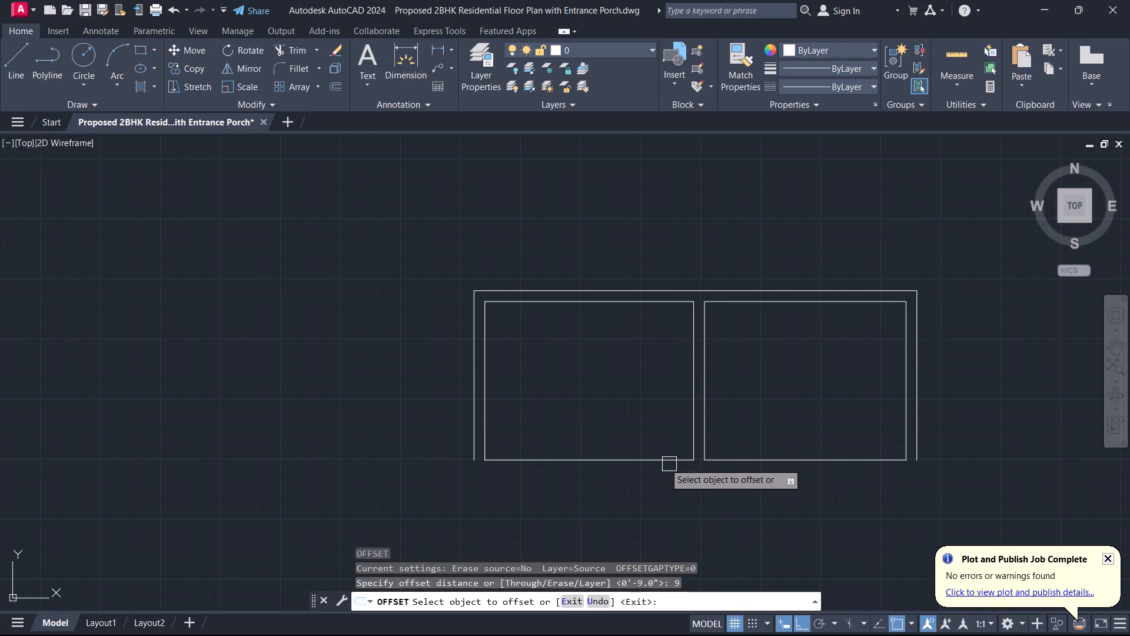
left_click(662, 462)
left_click(652, 491)
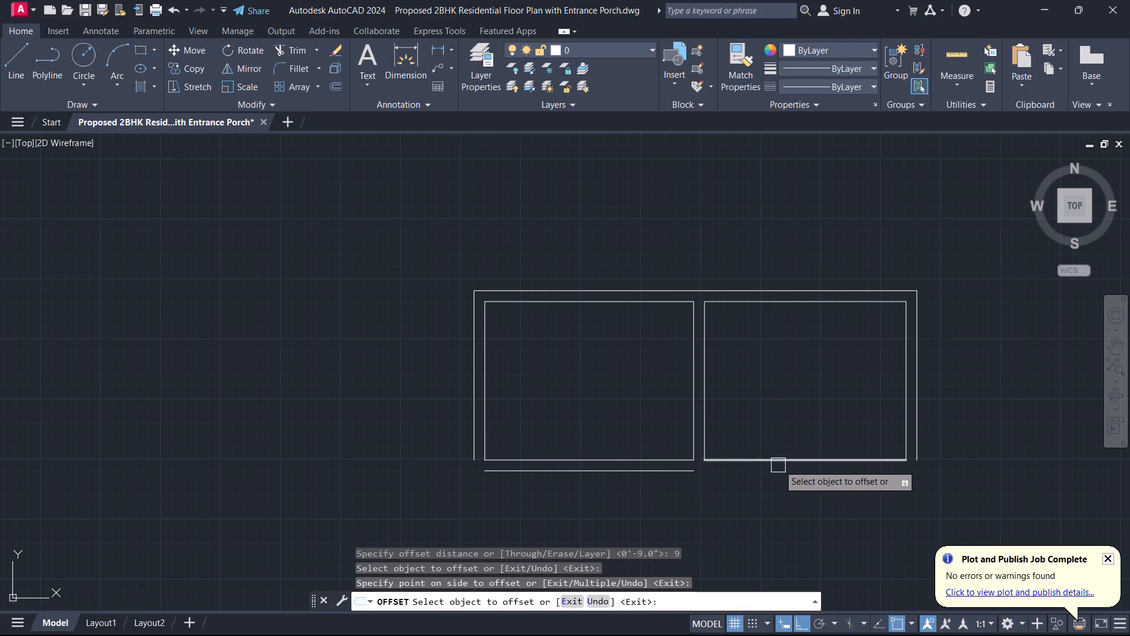
left_click(779, 465)
left_click(778, 486)
key("Escape")
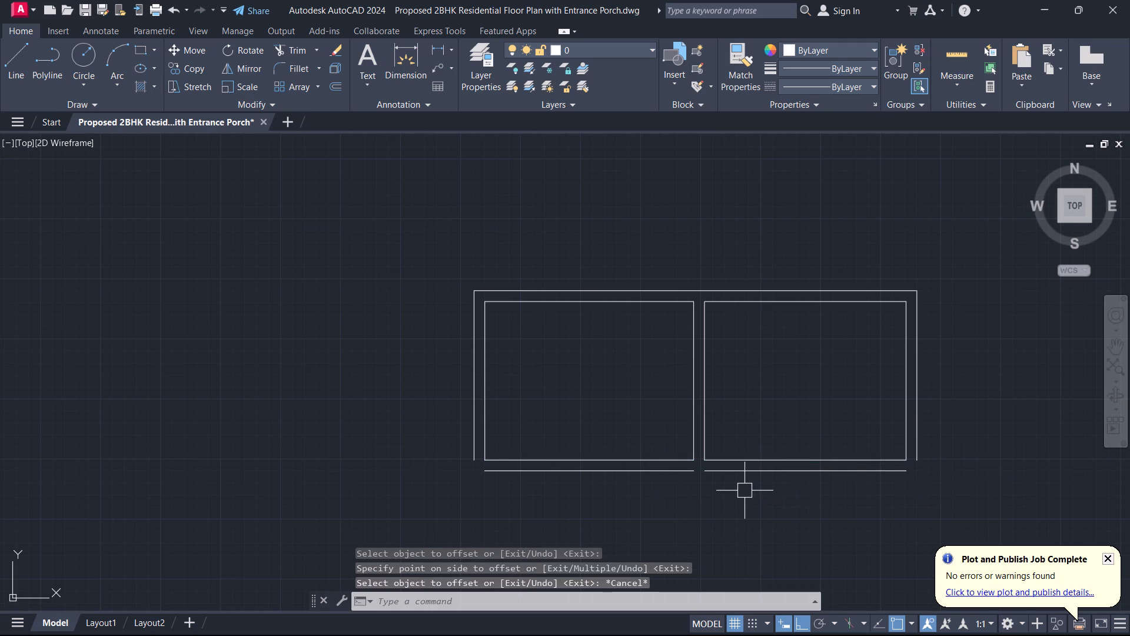
Draw a line 7' straight down from the left end of the first room's lower offset wall line.
key("l")
key("space")
left_click(484, 474)
scroll(492, 509, "down", 1)
middle_click_drag(492, 509, 490, 465)
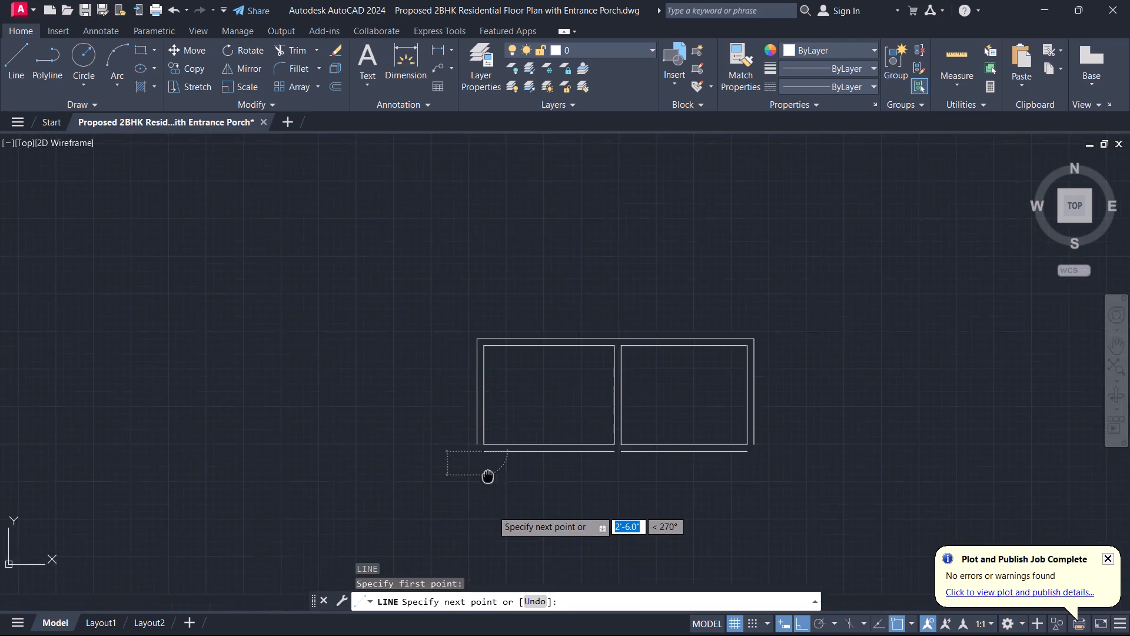
middle_click_drag(490, 465, 491, 445)
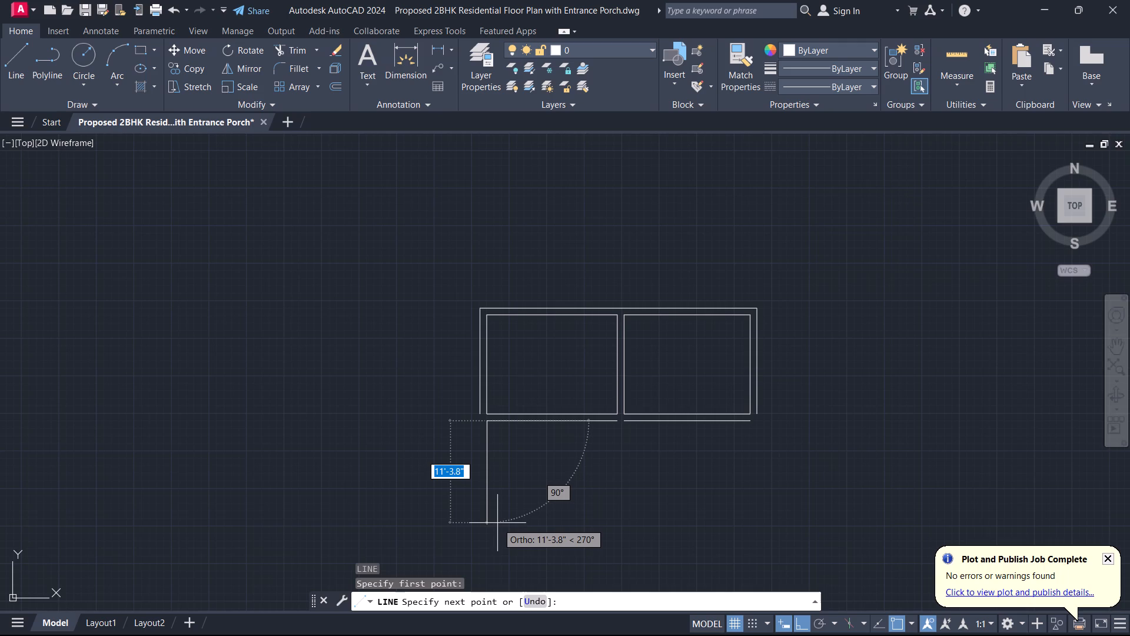
key("7")
key("apostrophe")
key("Return")
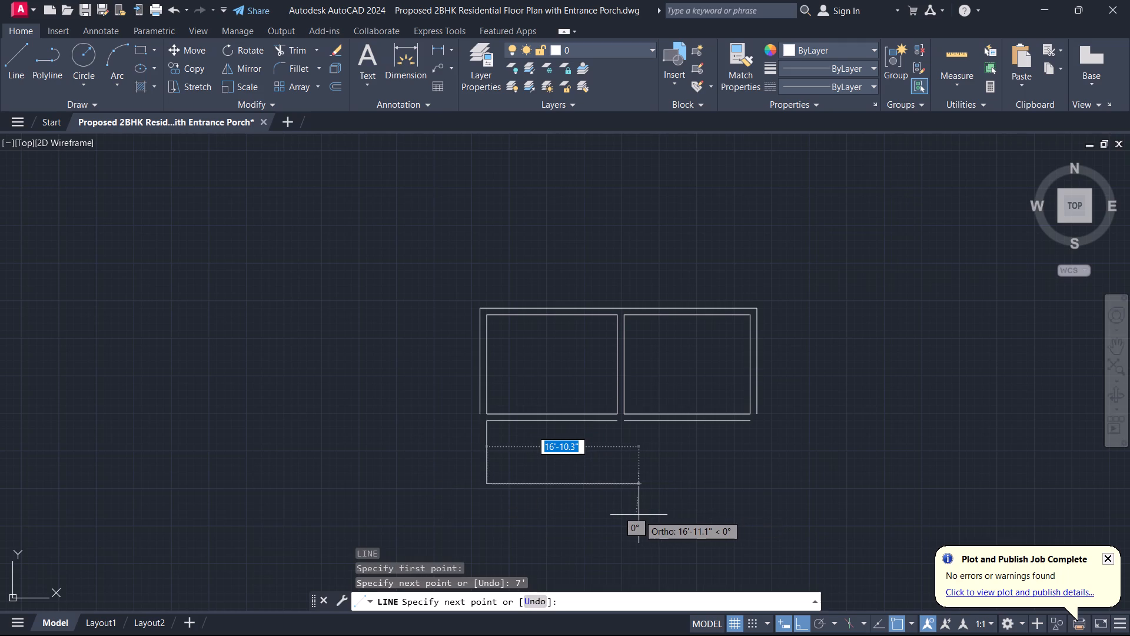
Draw a line 8'6" horizontally to the right from the lower end of the 7' vertical line.
type("8'6")
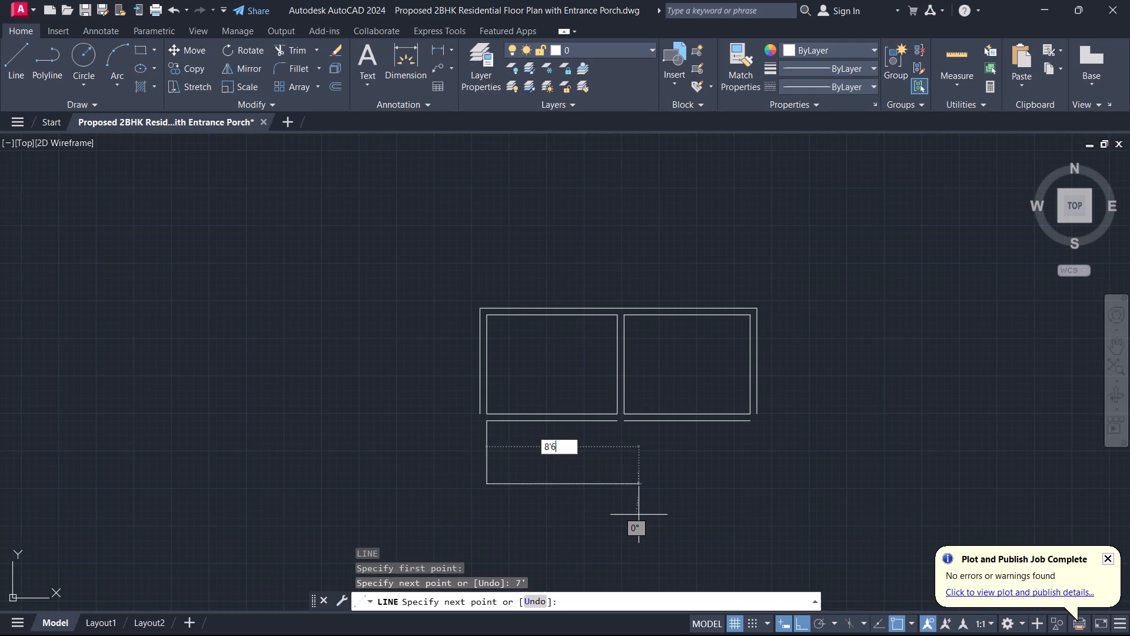
key("Return")
key("Escape")
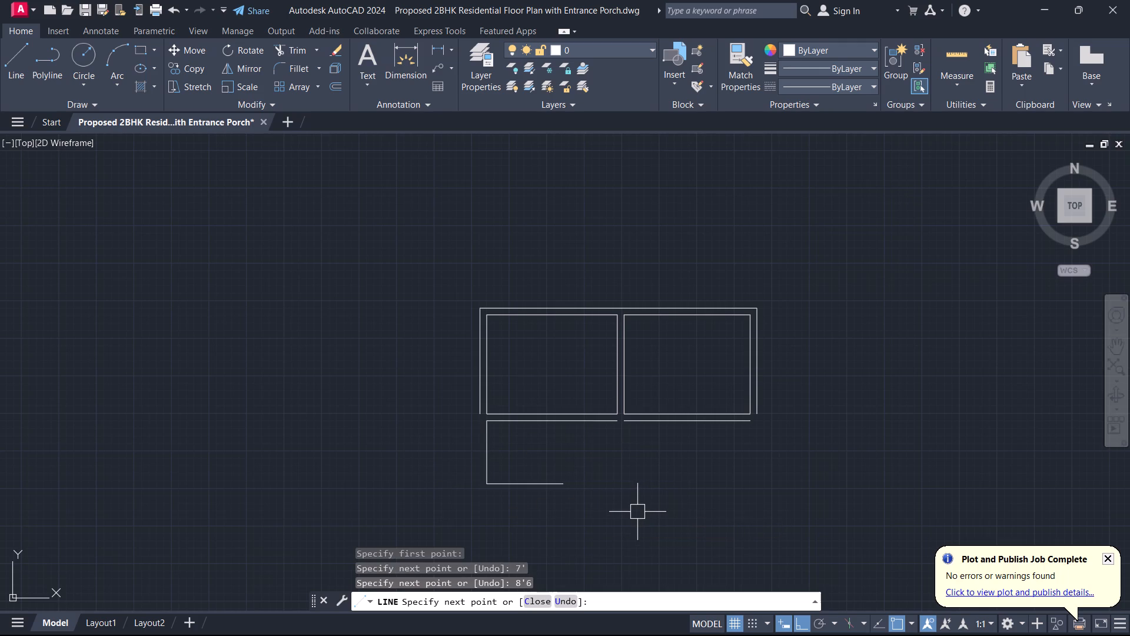
Offset the 8'6" horizontal line 9" downward to give the wall its thickness.
type("o")
key("space")
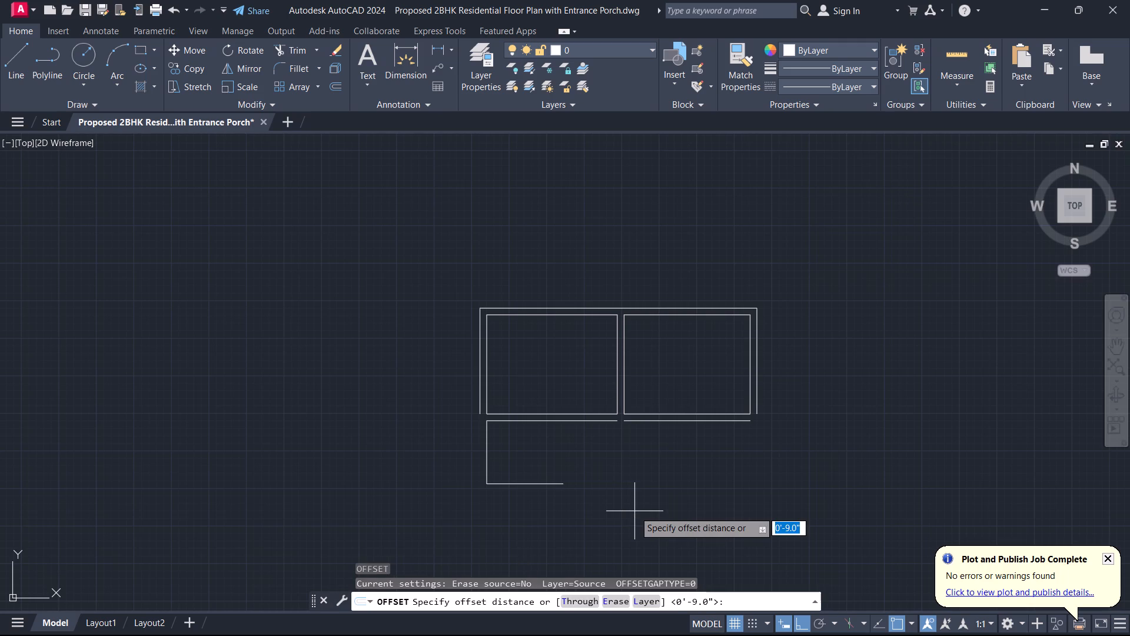
key("9")
key("Return")
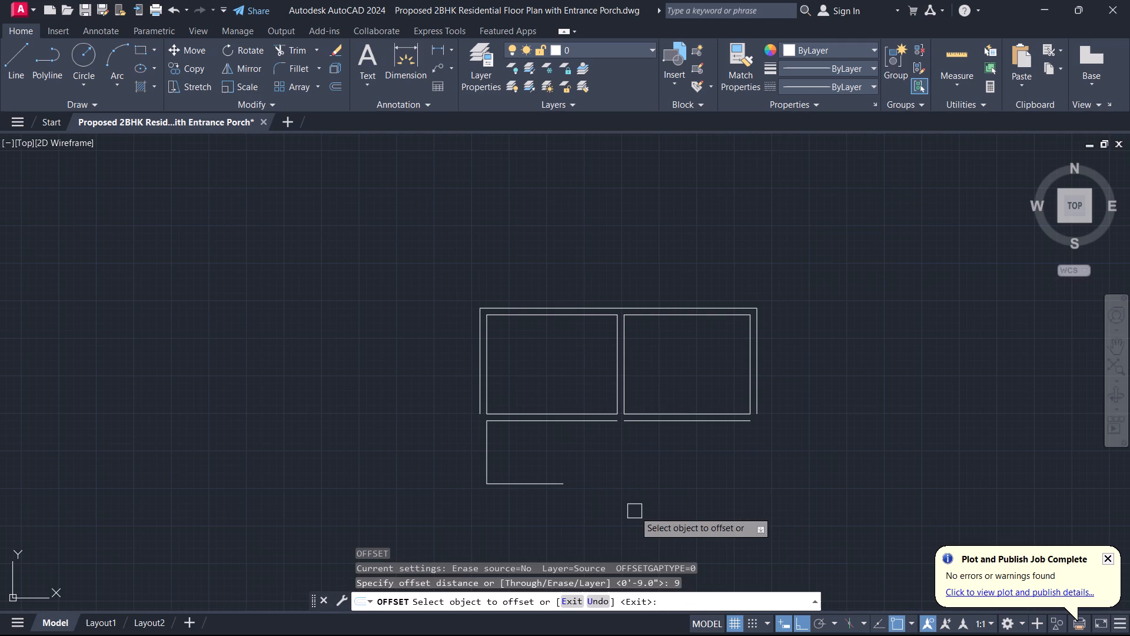
left_click(506, 483)
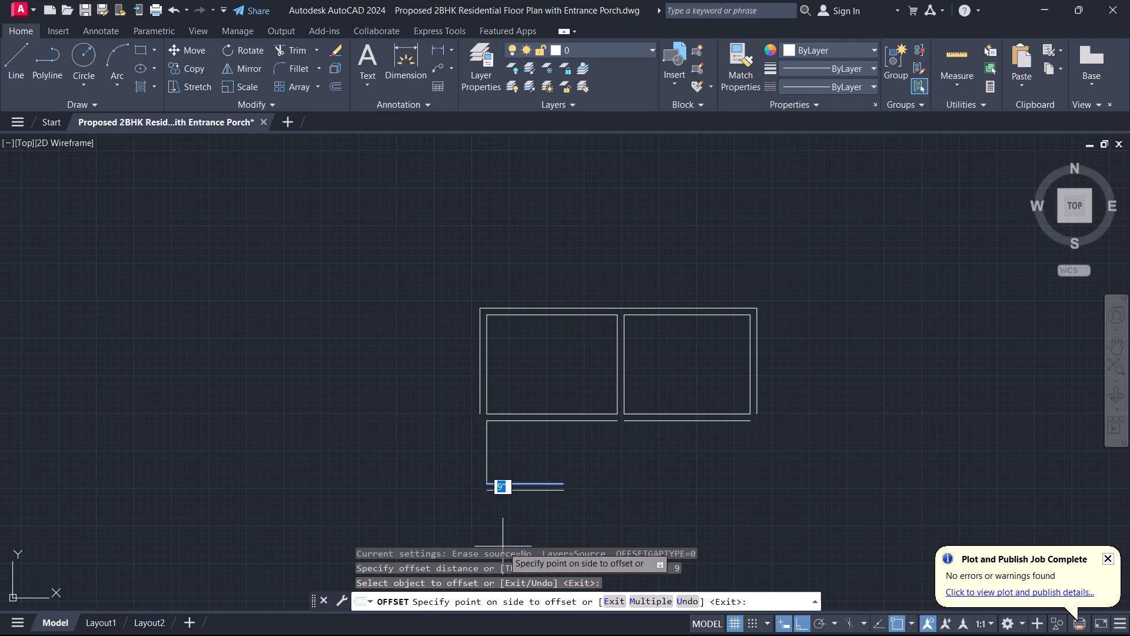
left_click(503, 539)
key("Escape")
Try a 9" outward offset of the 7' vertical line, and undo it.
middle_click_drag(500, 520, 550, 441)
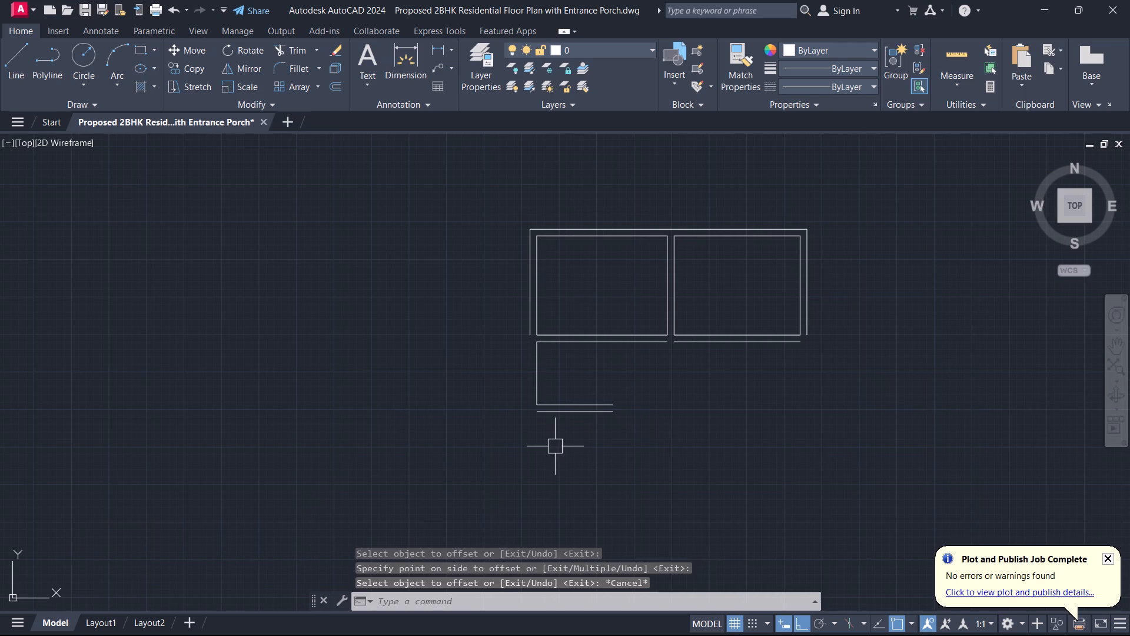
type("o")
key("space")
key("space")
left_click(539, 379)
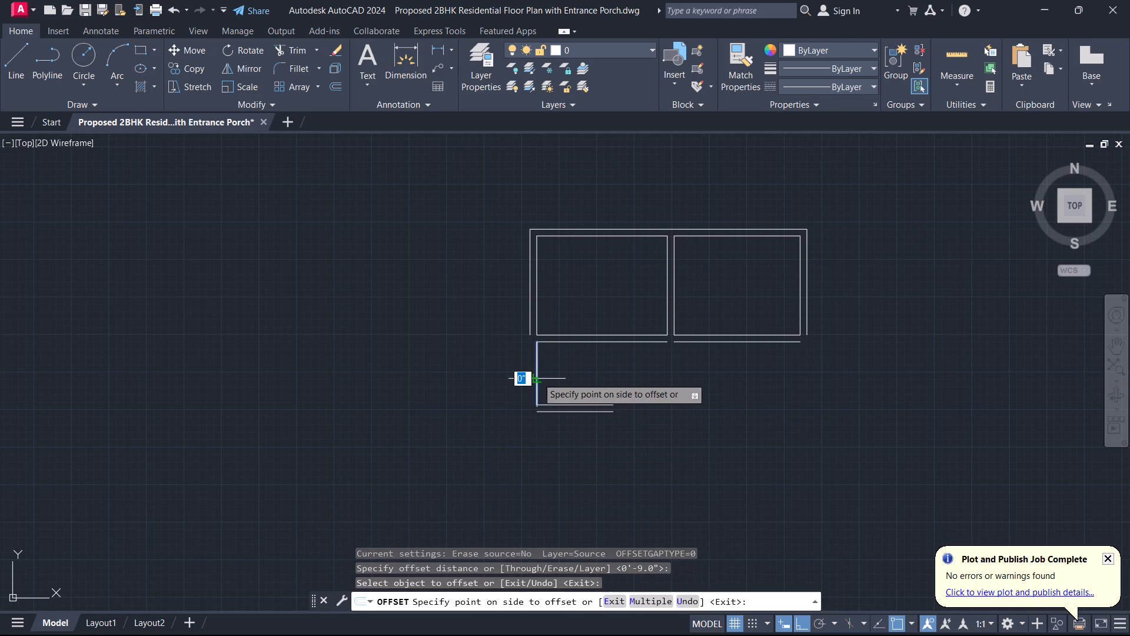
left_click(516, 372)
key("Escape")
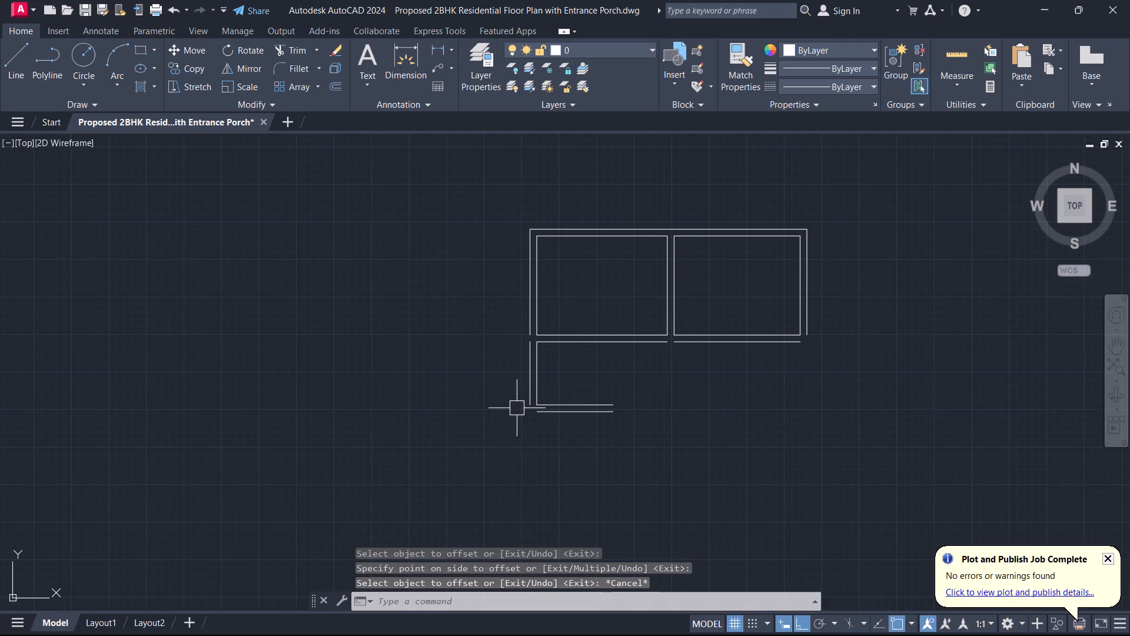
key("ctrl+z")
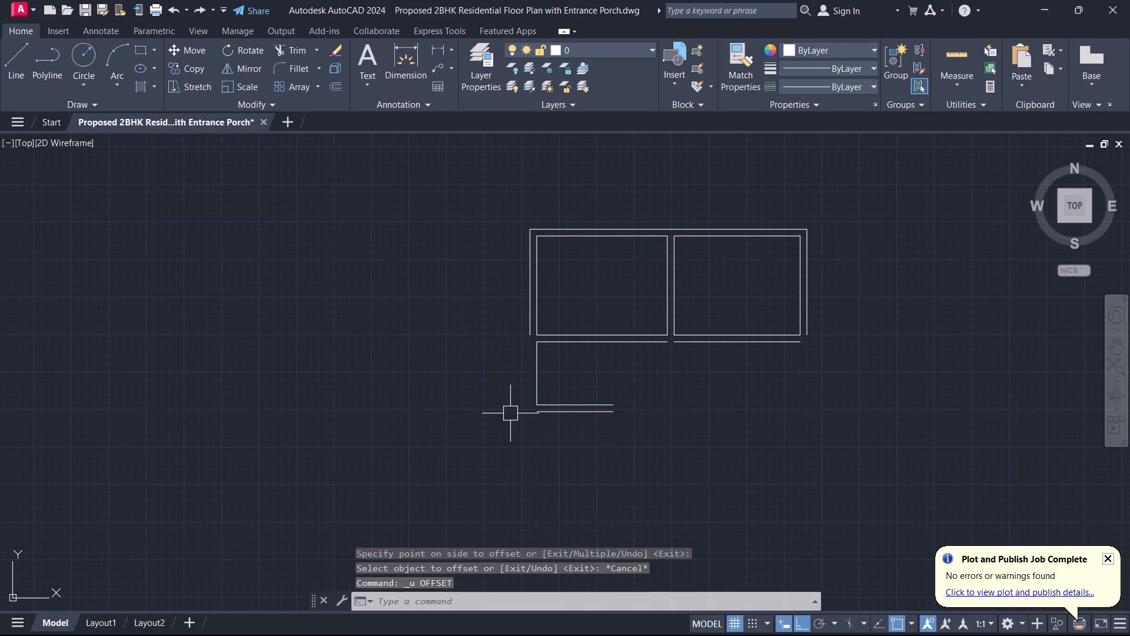
Fillet the first room's outer left wall line with the lower offset line of the 8'6" wall into a sharp corner.
type("f")
key("space")
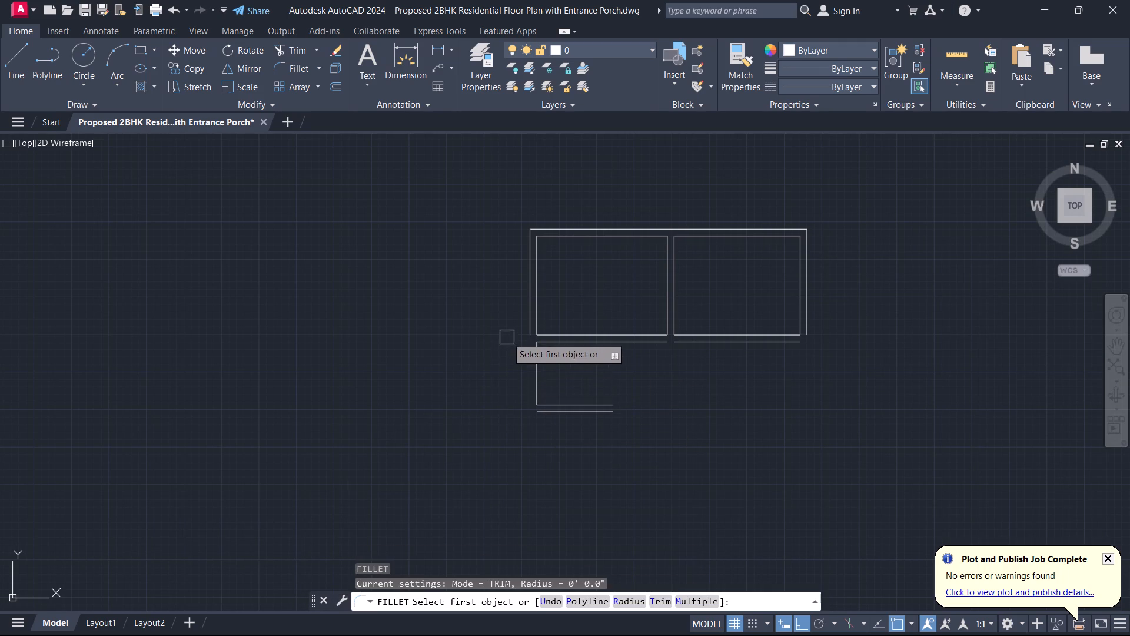
left_click(525, 330)
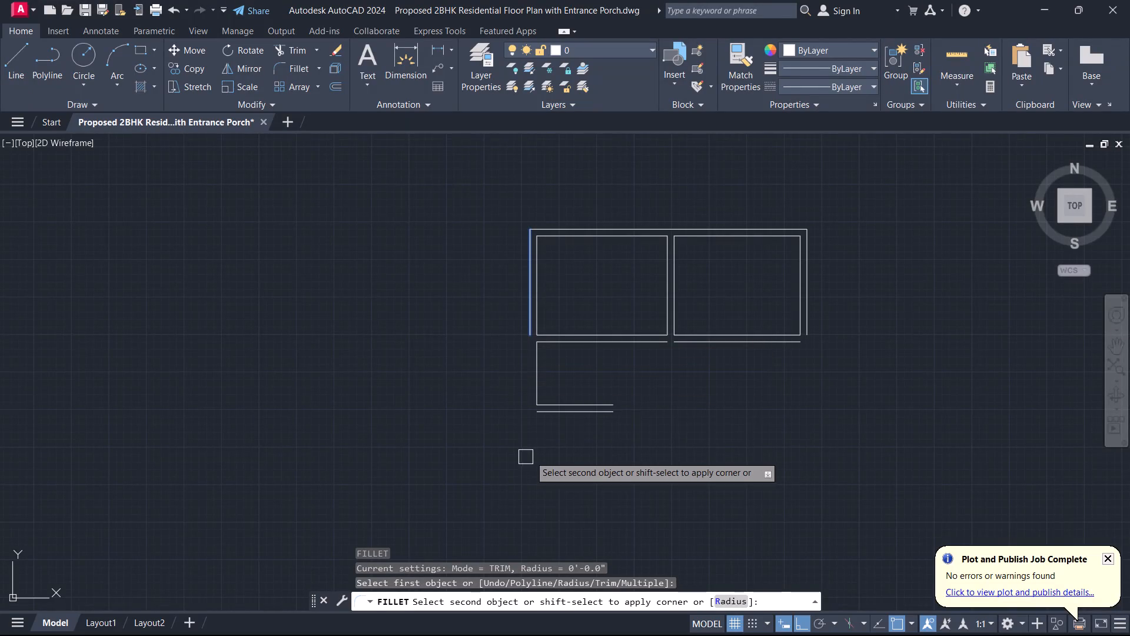
left_click(556, 416)
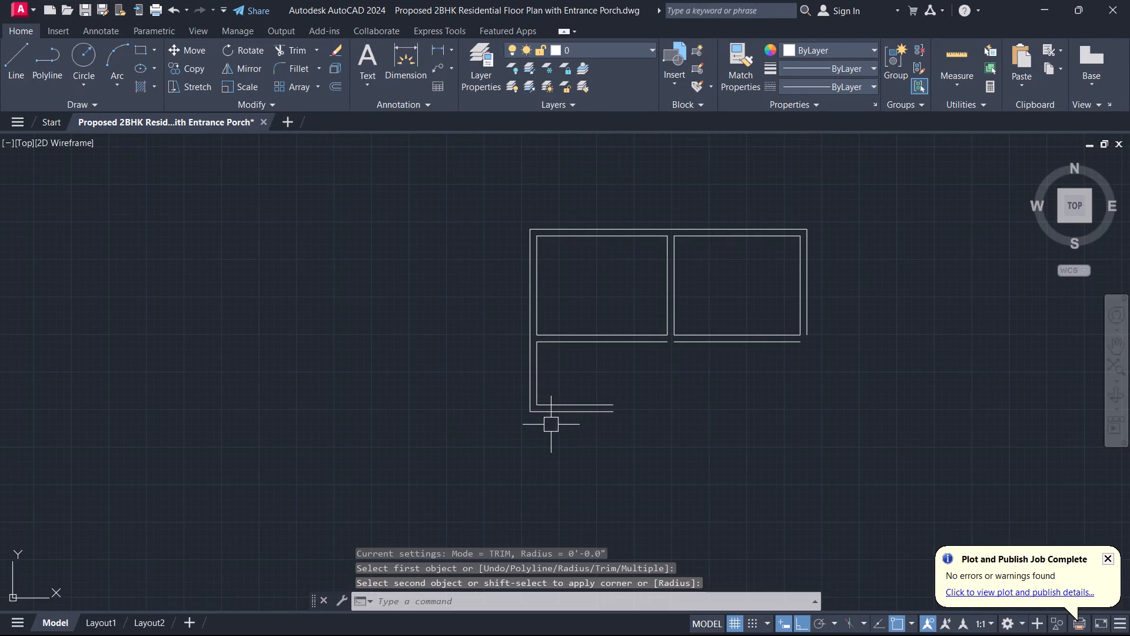
key("Escape")
Offset the lower line of the 8'6" wall 6' downward to lay out the next space.
type("o")
key("space")
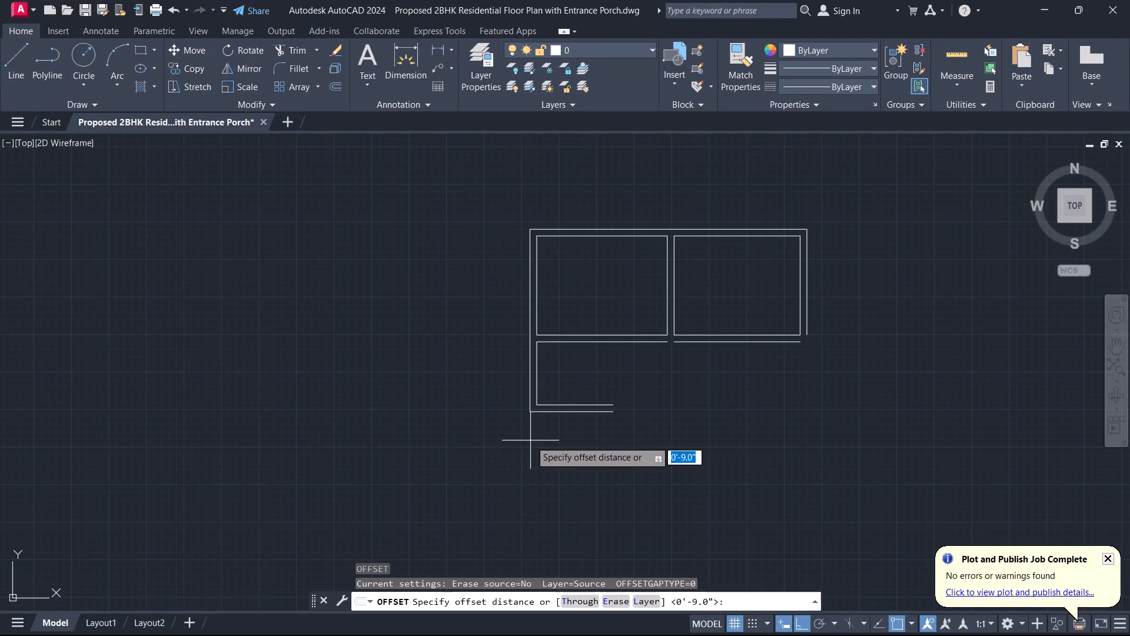
type("6'")
key("Return")
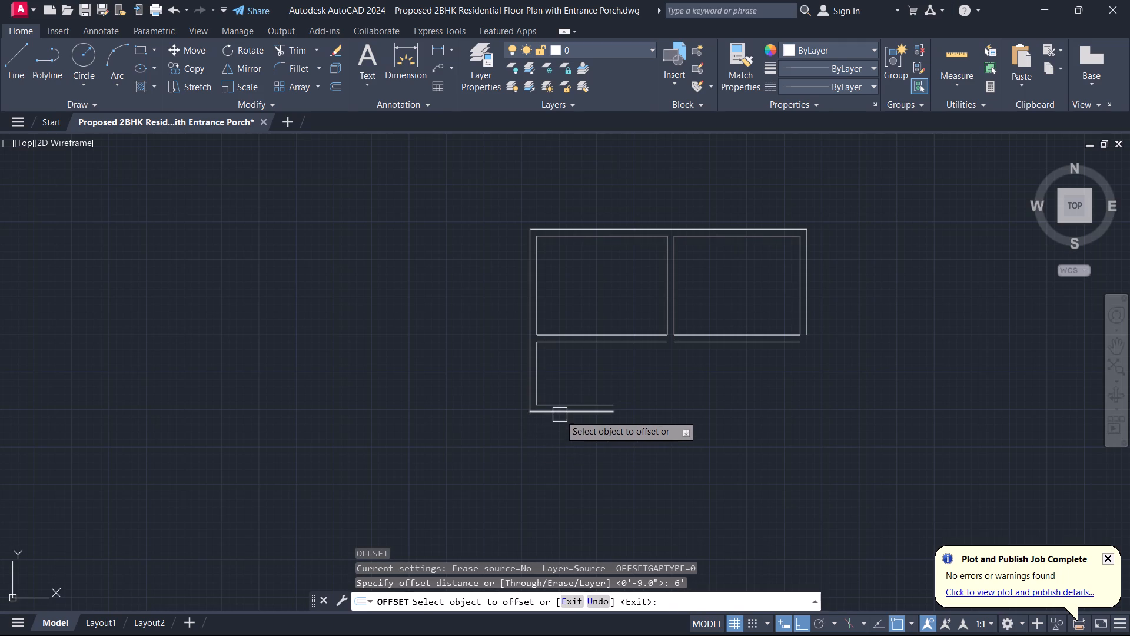
left_click(560, 414)
left_click(574, 471)
key("Escape")
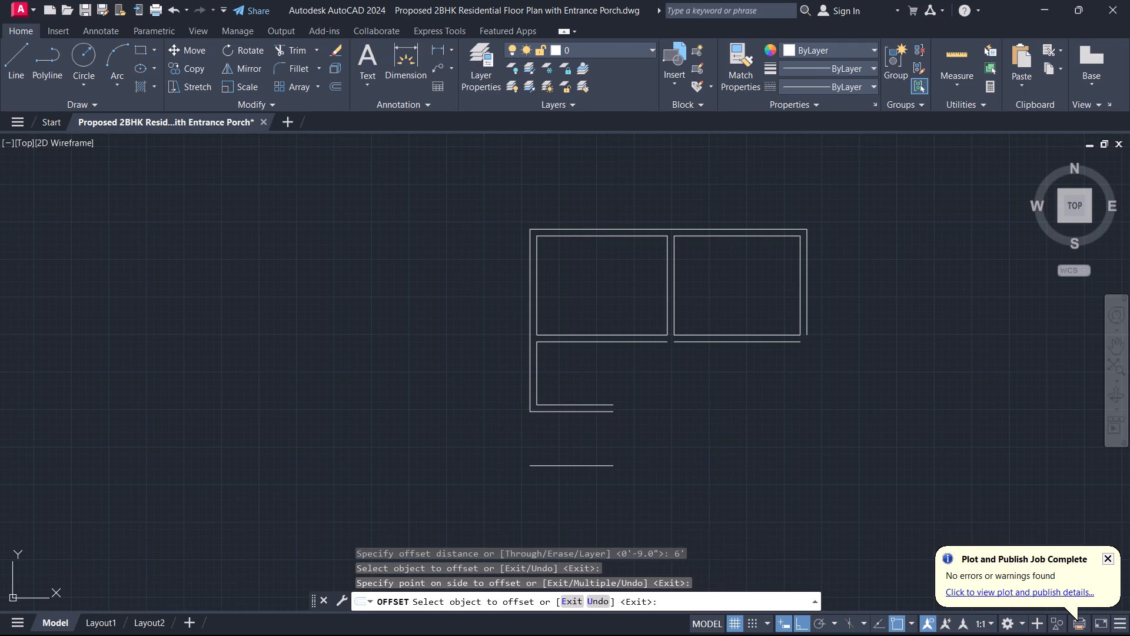
Offset the new bottom line of the 6' space 9" downward to give the wall its thickness.
key("o")
key("space")
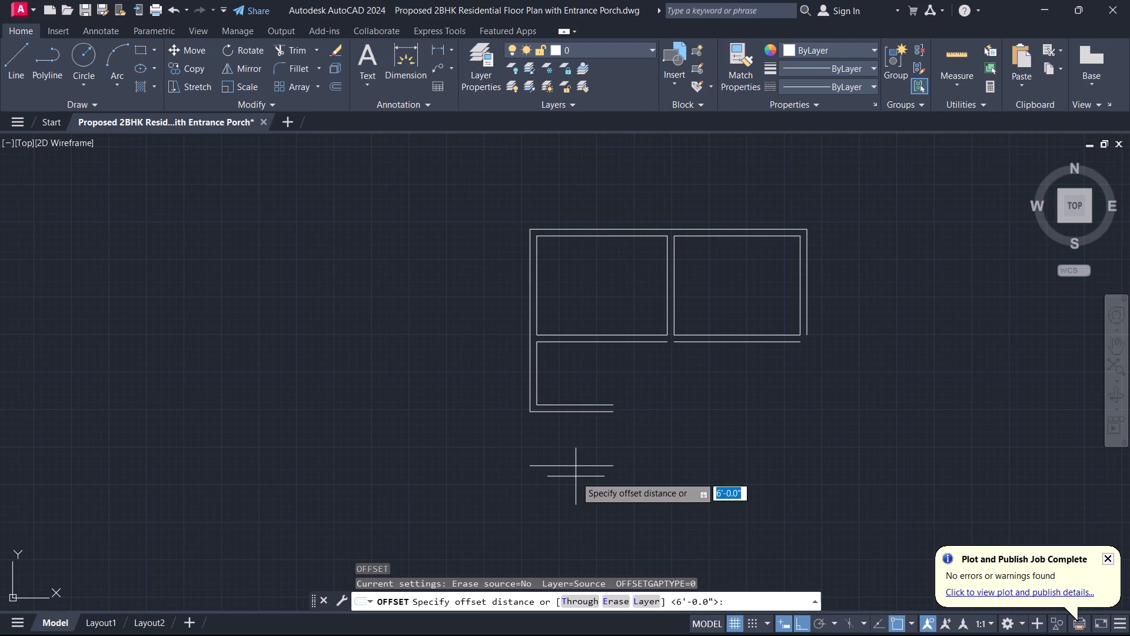
key("9")
key("Return")
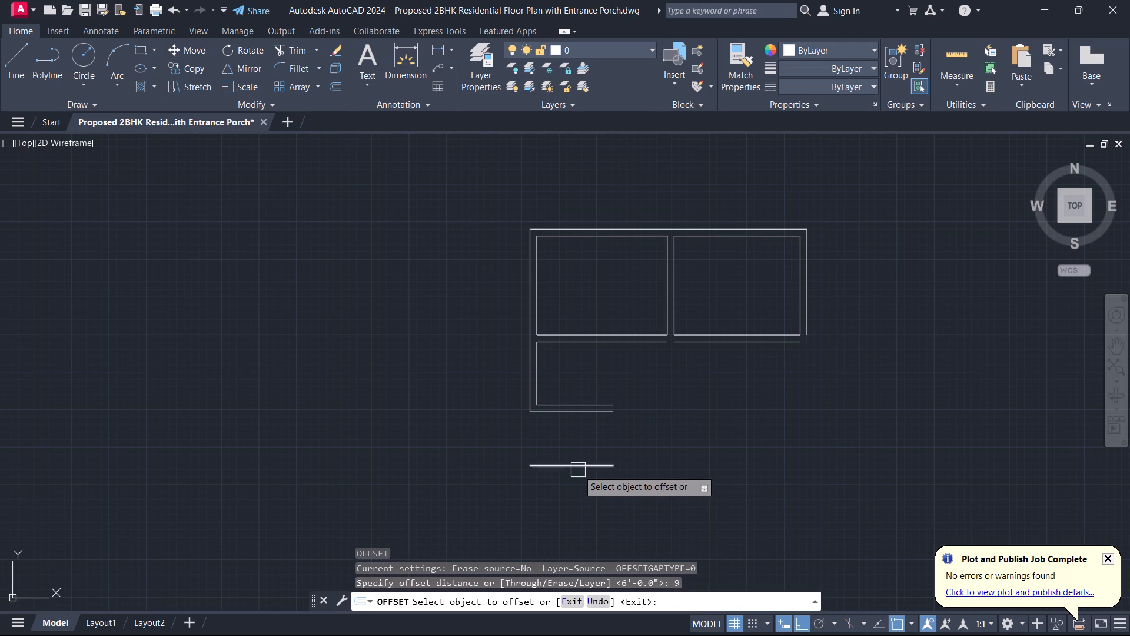
left_click(578, 470)
left_click(577, 493)
key("Escape")
Fillet the outer and inner left wall lines with the matching bottom wall lines of the 6' space into sharp corners.
type("f")
key("space")
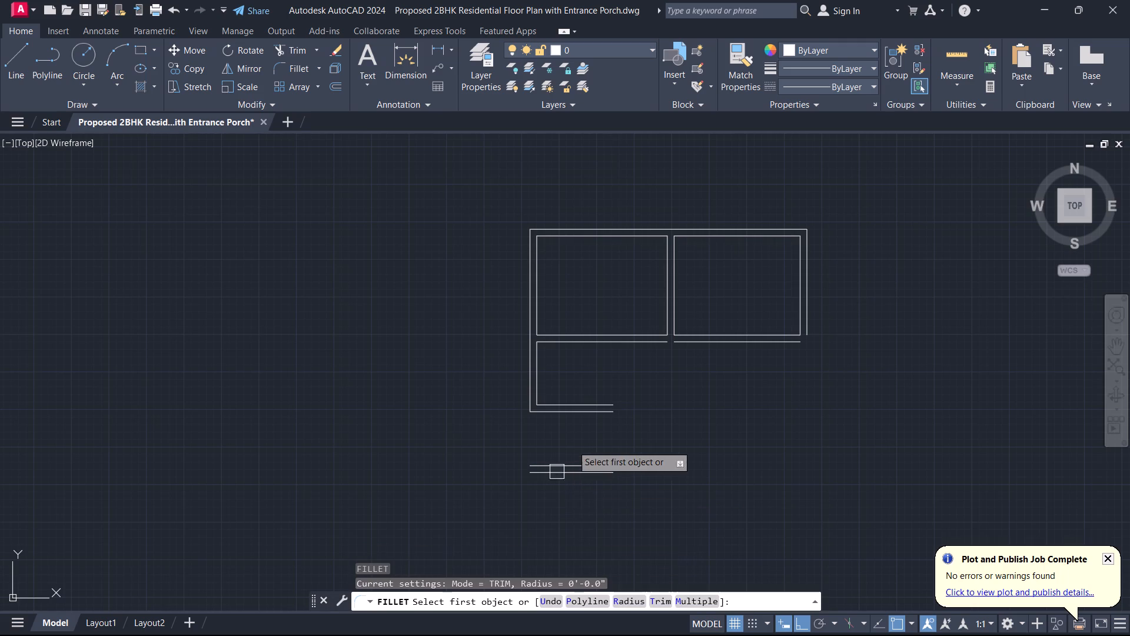
scroll(539, 398, "up", 2)
left_click(511, 398)
middle_click_drag(545, 531, 560, 389)
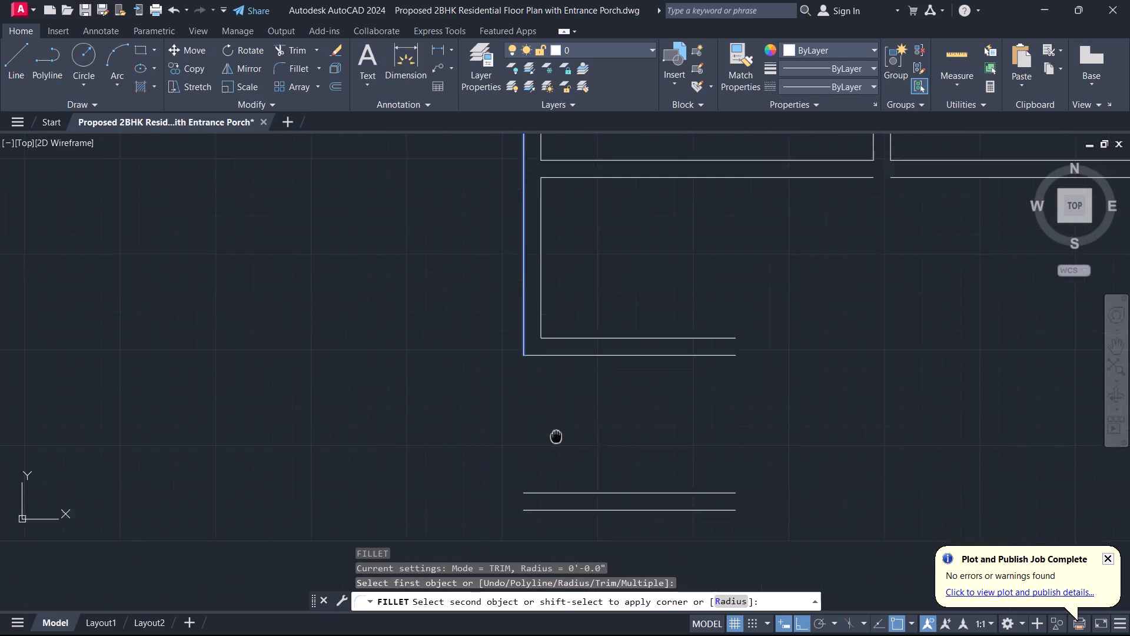
middle_click_drag(560, 389, 569, 368)
left_click(578, 429)
key("Escape")
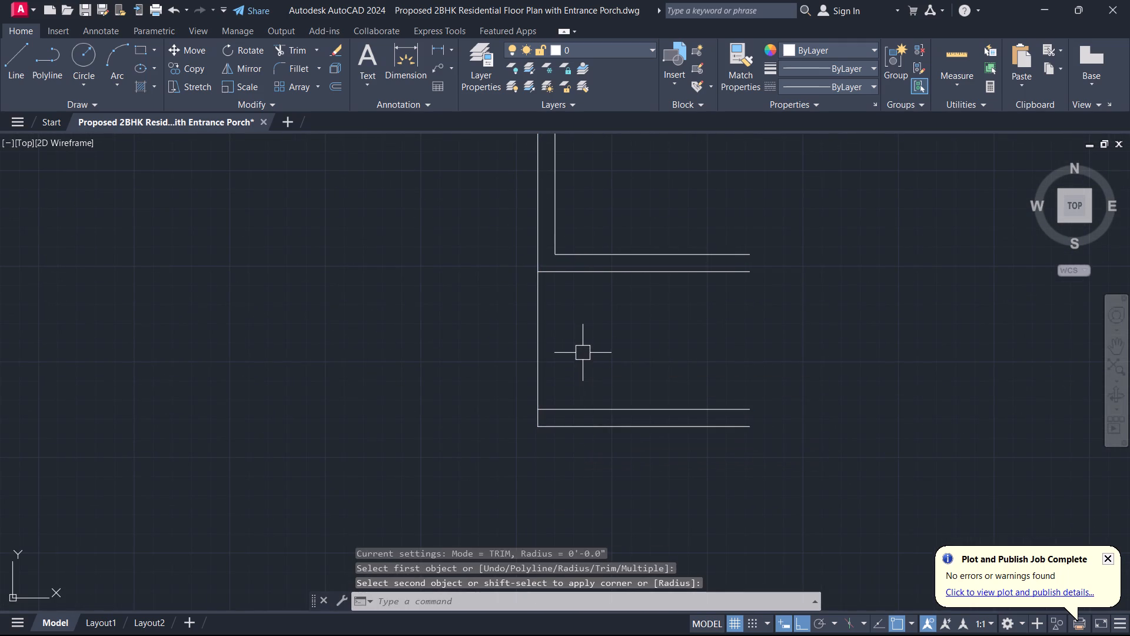
key("space")
left_click(557, 223)
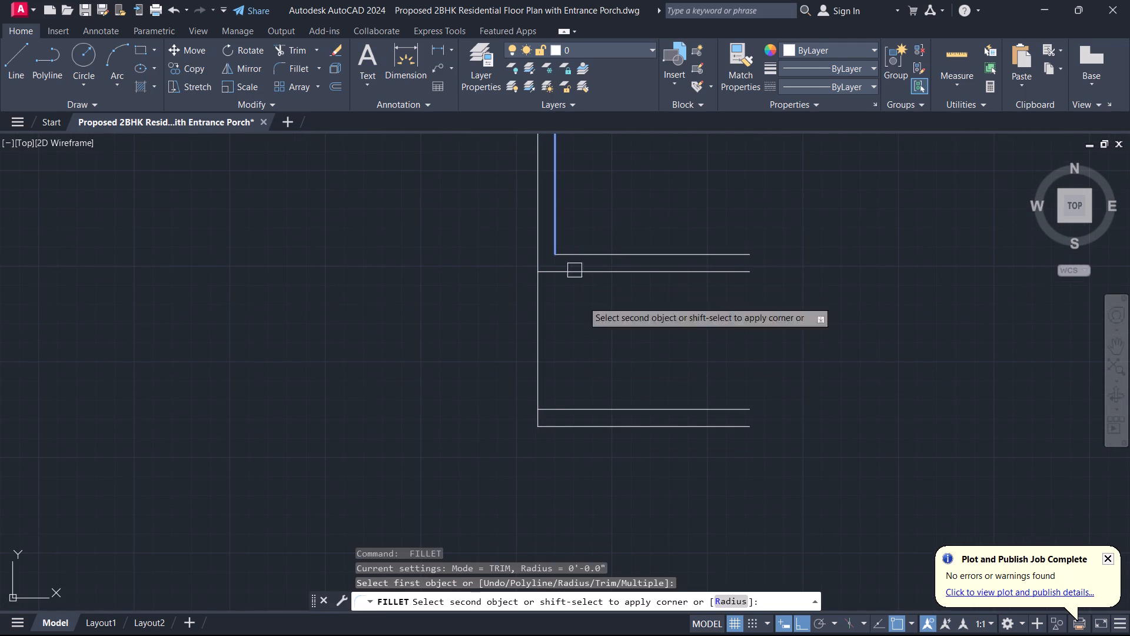
left_click(606, 409)
key("Escape")
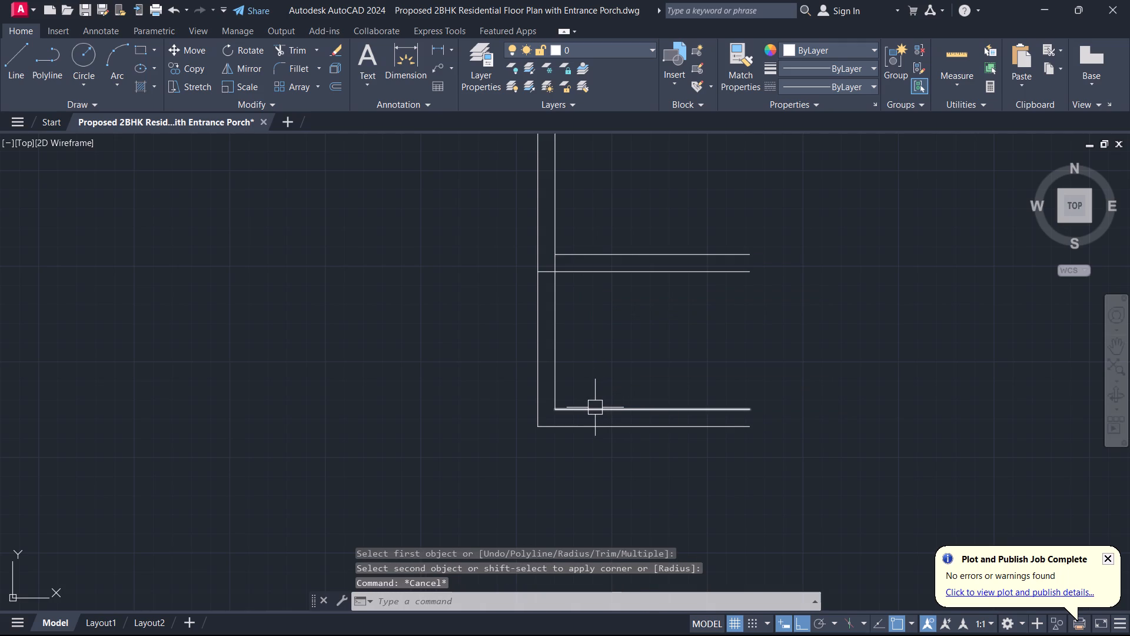
Trim the overlapping line segments where the 8'6" partition wall meets the left wall, opening the junction between them.
type("tr")
key("space")
scroll(557, 338, "up", 2)
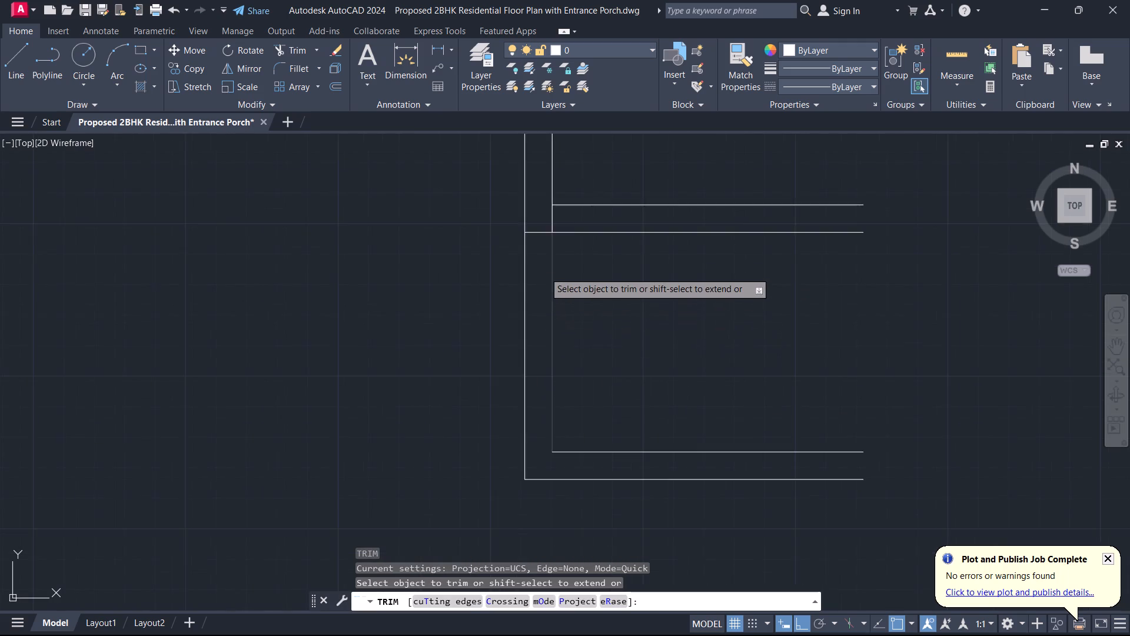
scroll(544, 272, "up", 2)
middle_click_drag(533, 231, 483, 506)
left_click_drag(469, 447, 468, 440)
left_click(514, 332)
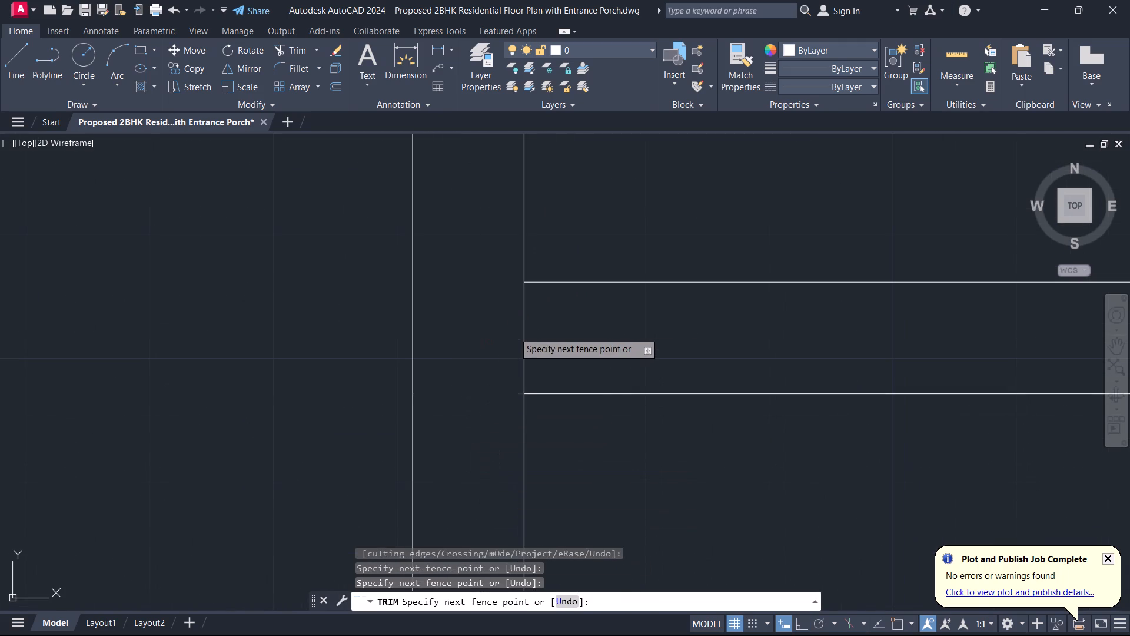
left_click(514, 332)
left_click_drag(557, 337, 550, 336)
left_click(501, 323)
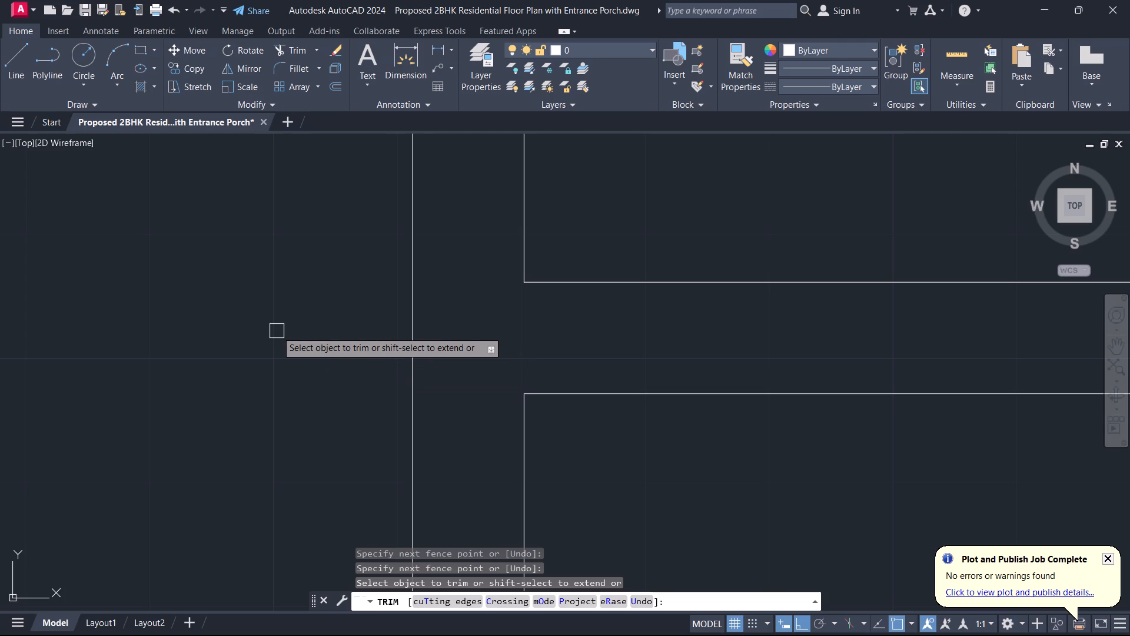
scroll(513, 395, "down", 2)
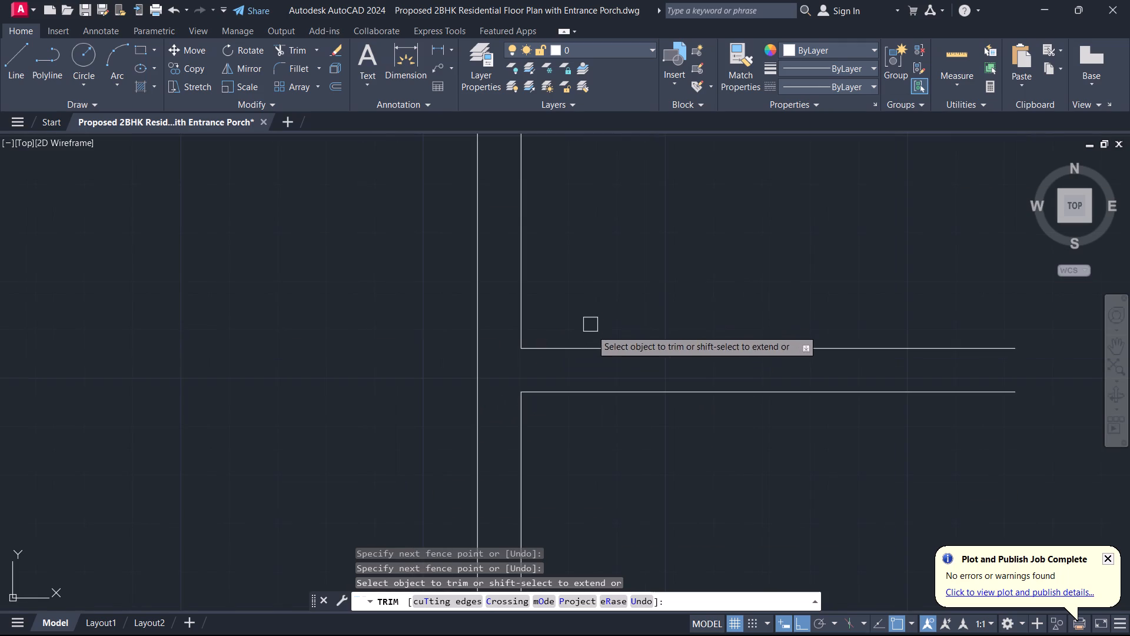
key("Escape")
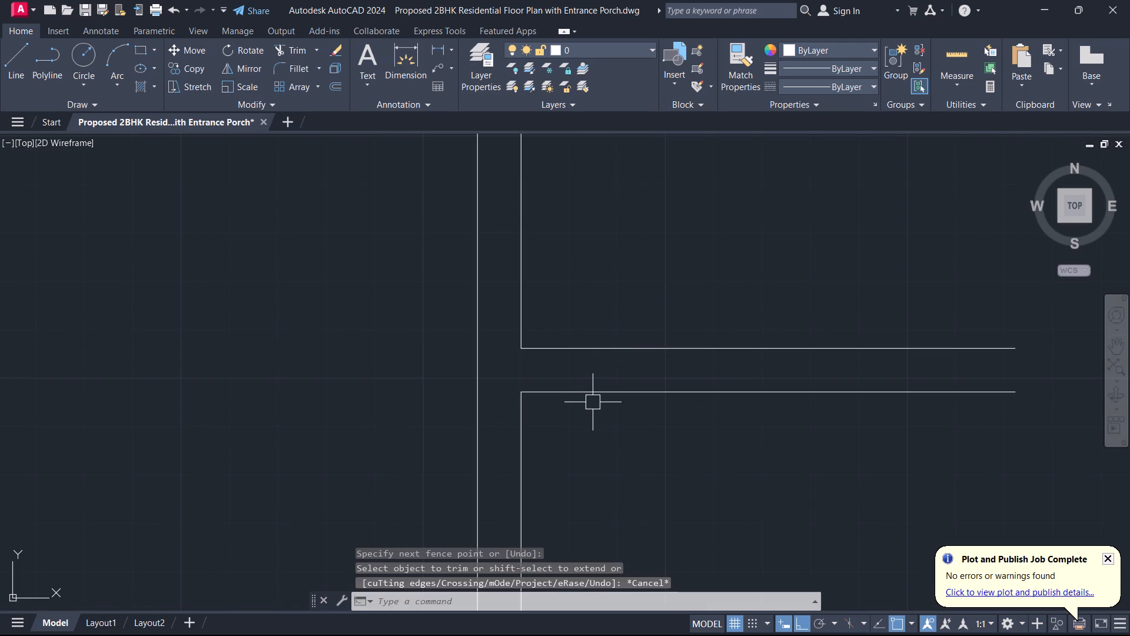
Offset the outer bottom wall line of the 6' space 14'5" downward.
scroll(756, 423, "down", 4)
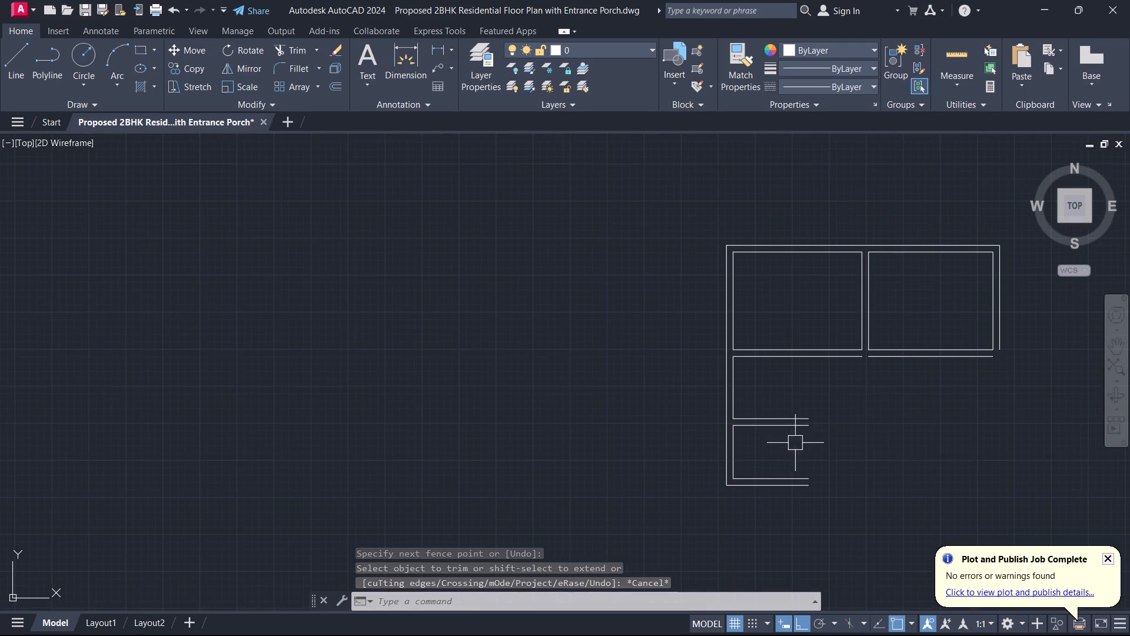
middle_click_drag(813, 469, 840, 322)
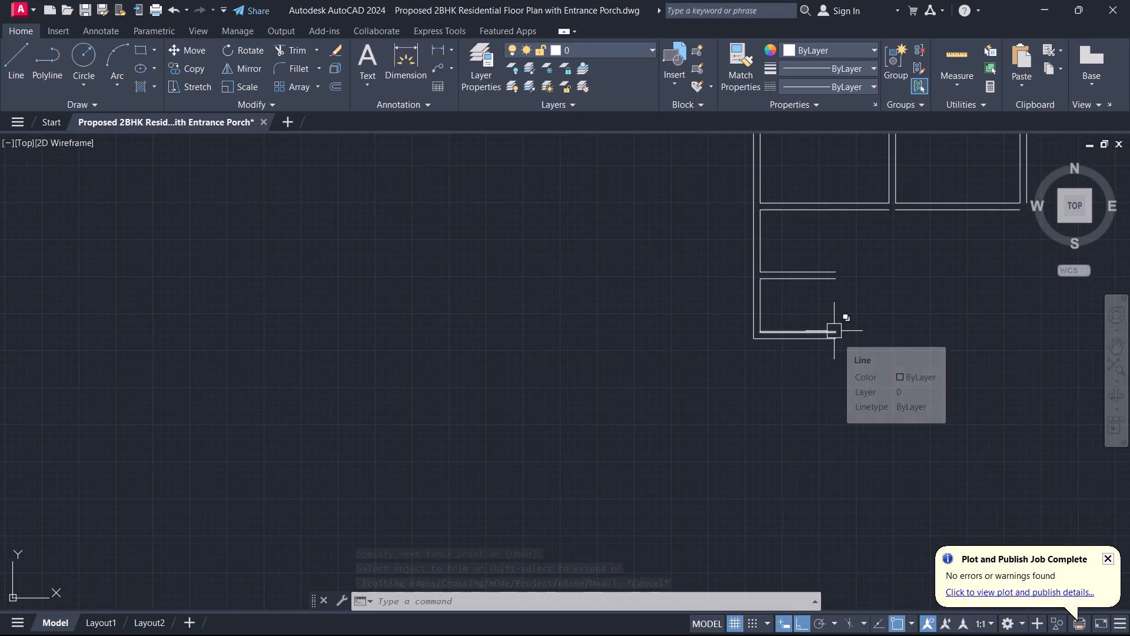
type("o")
key("space")
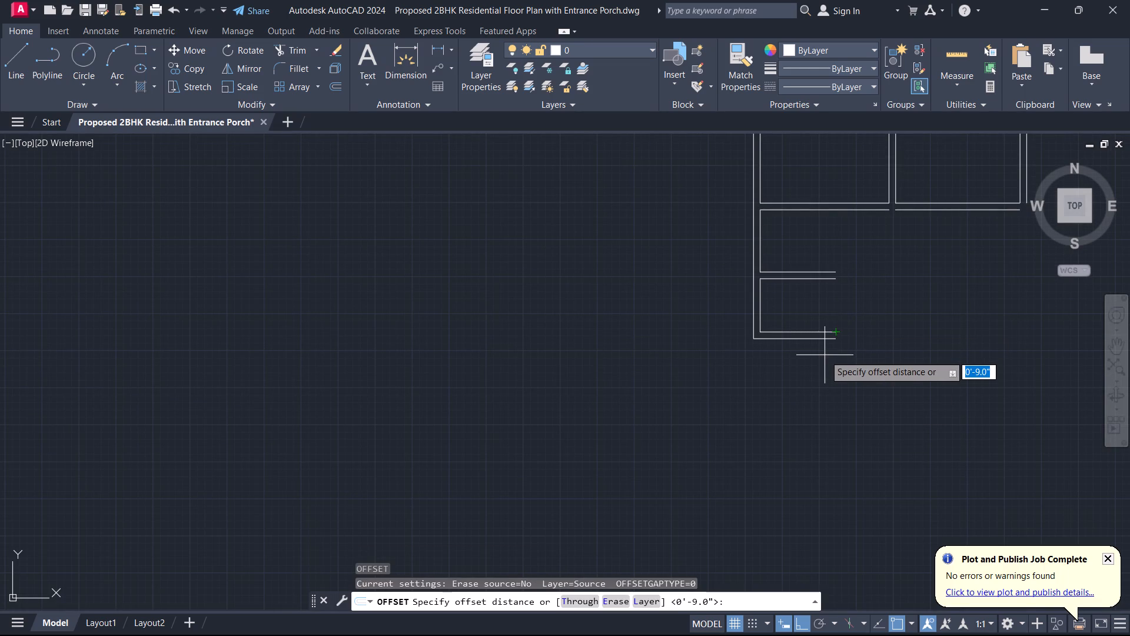
type("14'5")
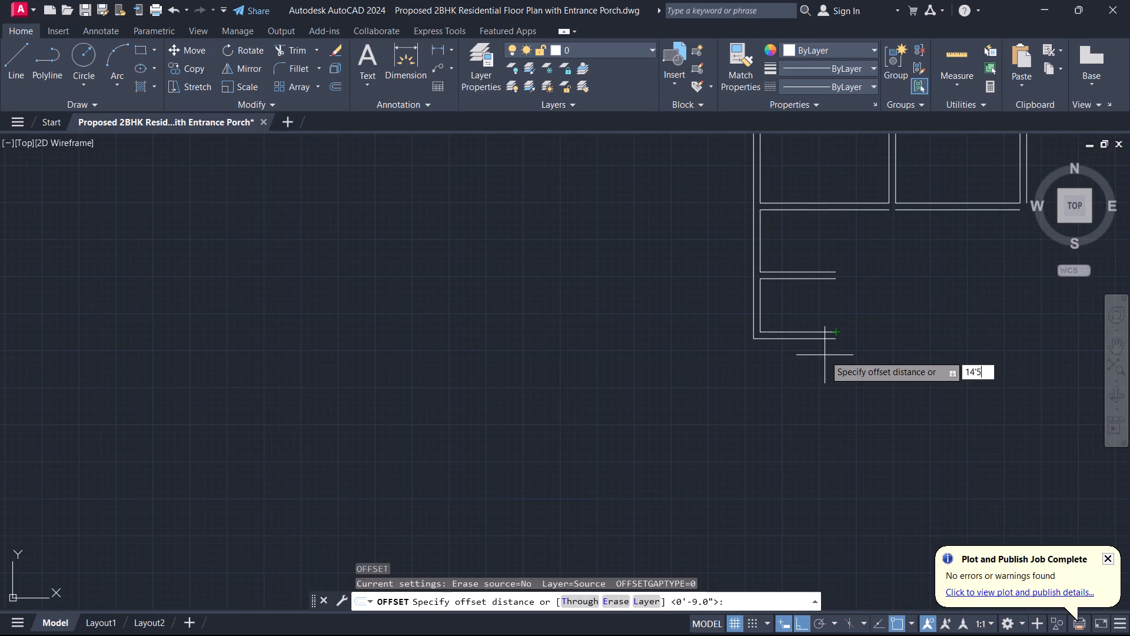
key("Return")
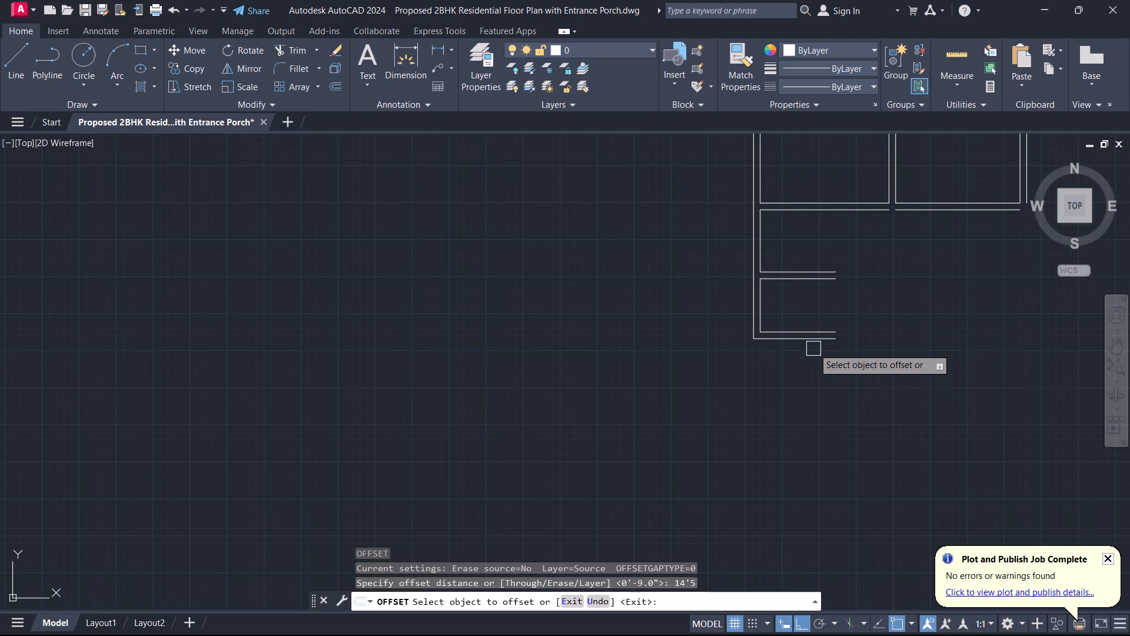
left_click(815, 344)
left_click(837, 410)
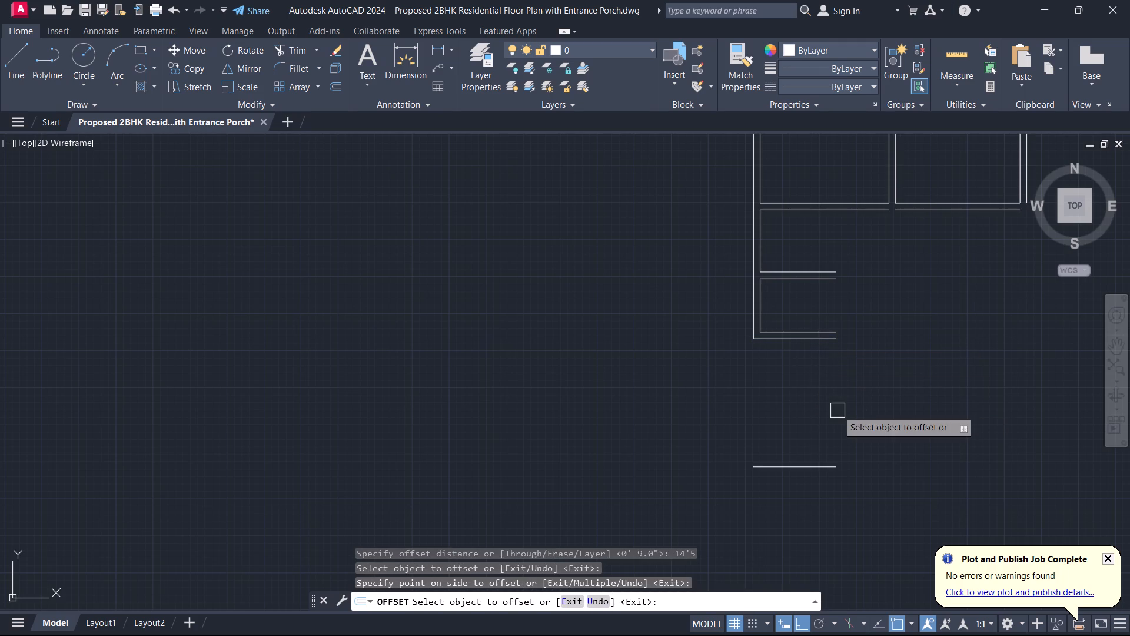
key("Escape")
Offset the new bottom line of the 14'5" space 9" downward to give the wall its thickness.
scroll(838, 412, "down", 2)
middle_click_drag(837, 412, 793, 458)
scroll(829, 414, "up", 1)
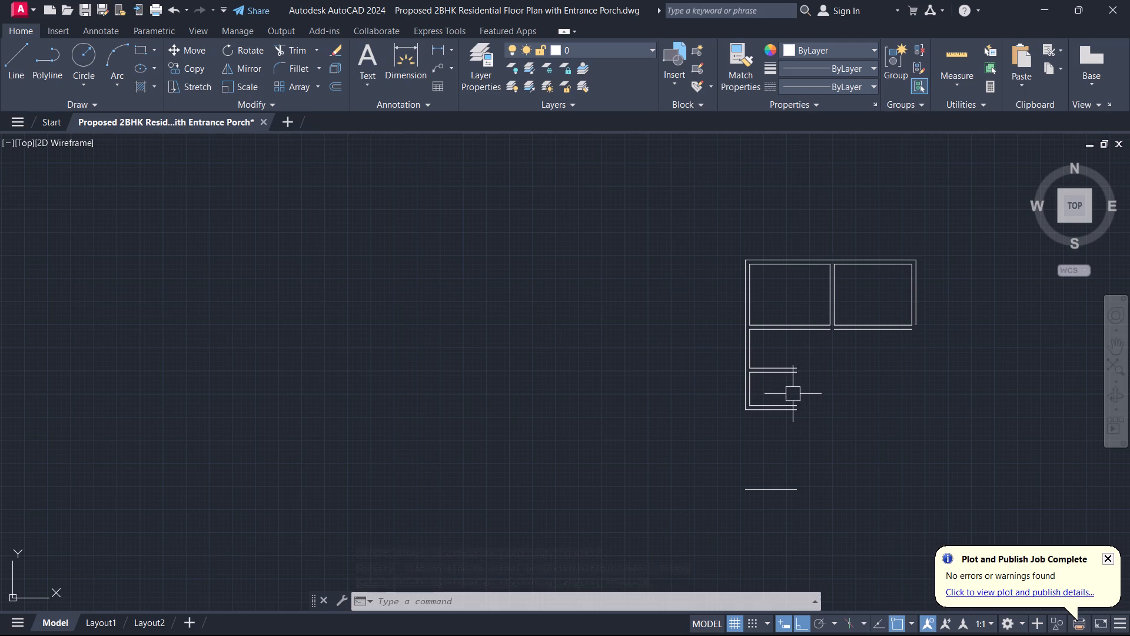
type("o 9")
key("Return")
left_click(777, 485)
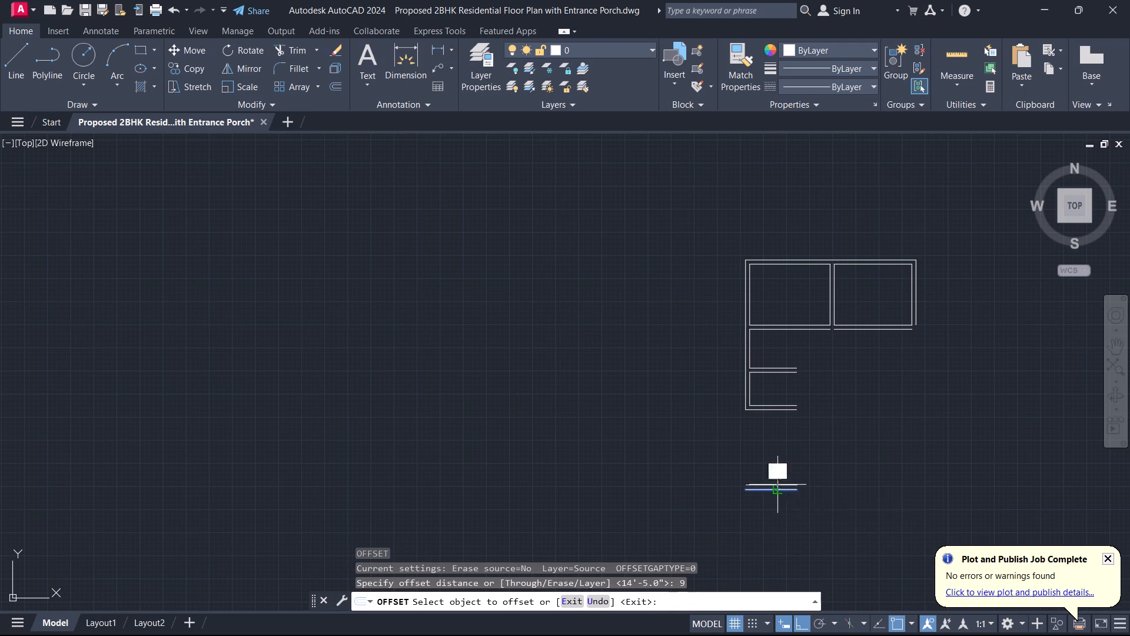
left_click(769, 531)
key("Escape")
Fillet the outer and inner left wall lines with the matching bottom wall lines of the 14'5" space into sharp corners.
key("f")
key("space")
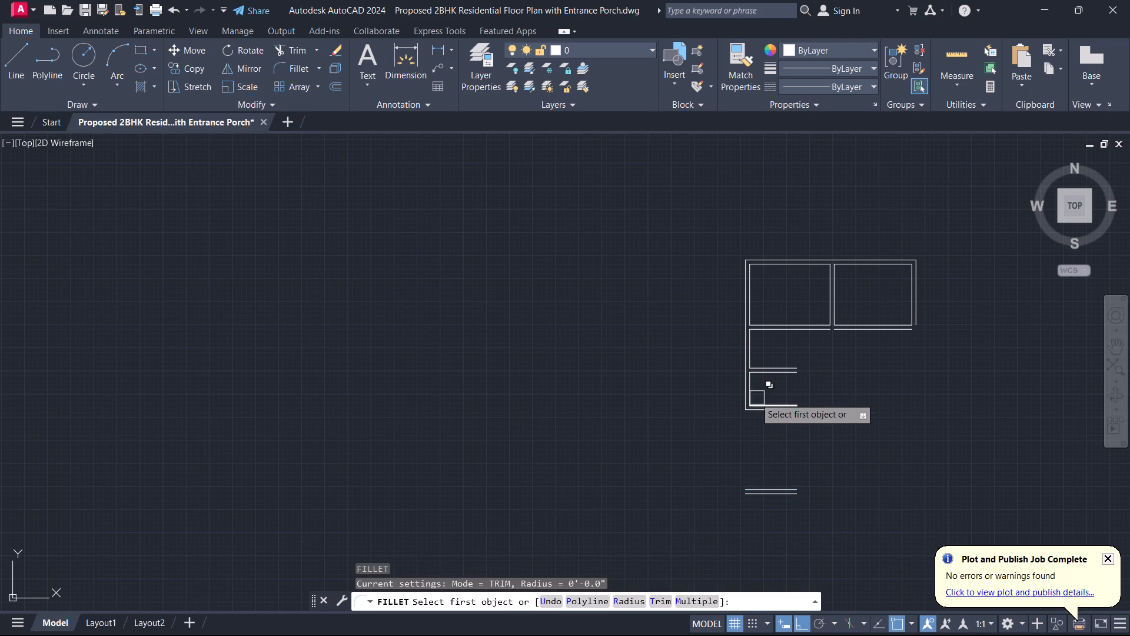
scroll(752, 395, "up", 2)
left_click(736, 399)
middle_click_drag(756, 509, 782, 377)
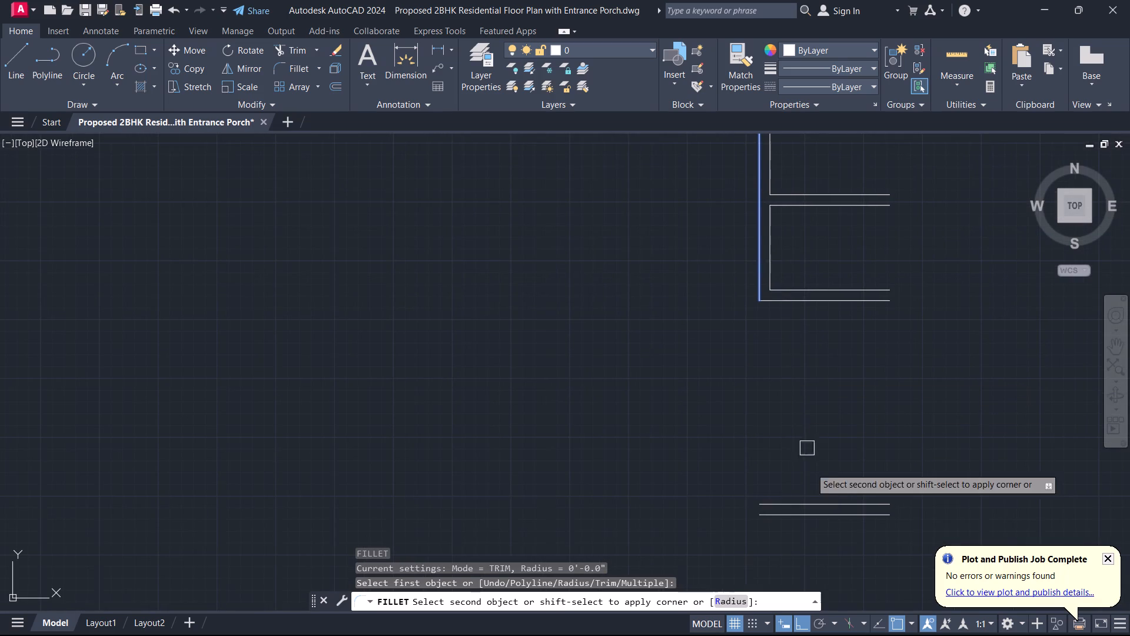
left_click(808, 519)
key("Escape")
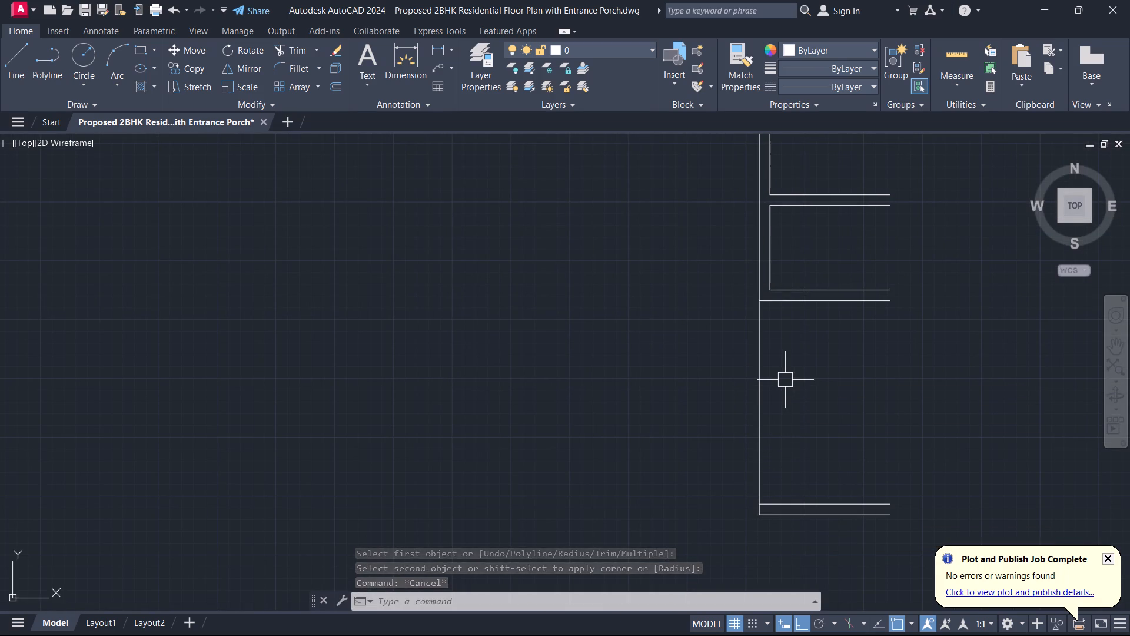
key("space")
left_click(773, 261)
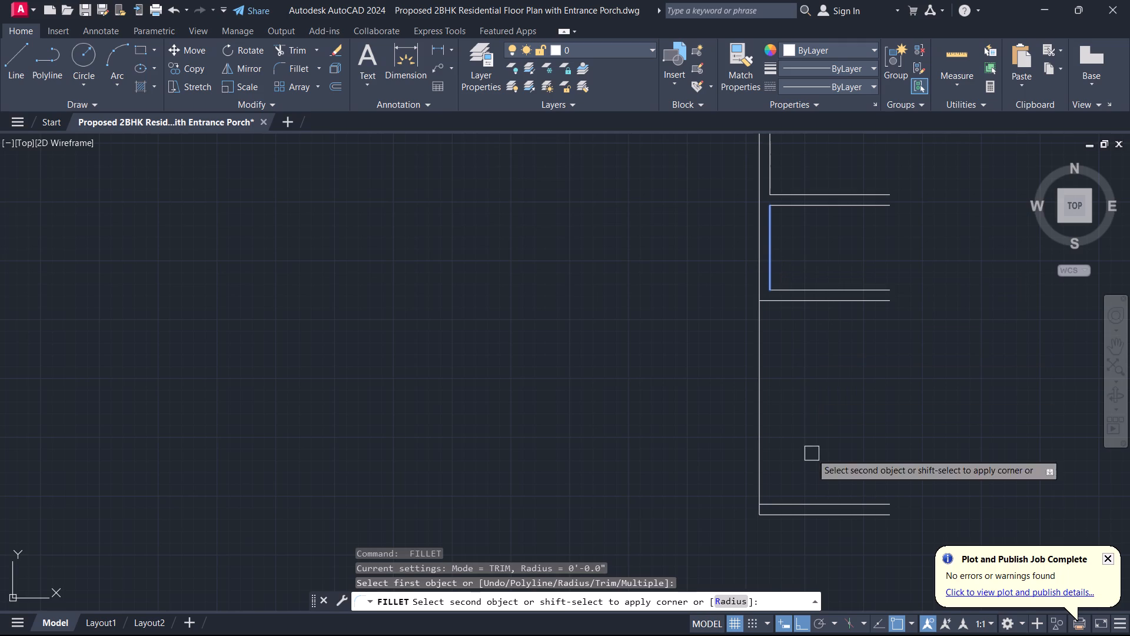
left_click(815, 499)
key("Escape")
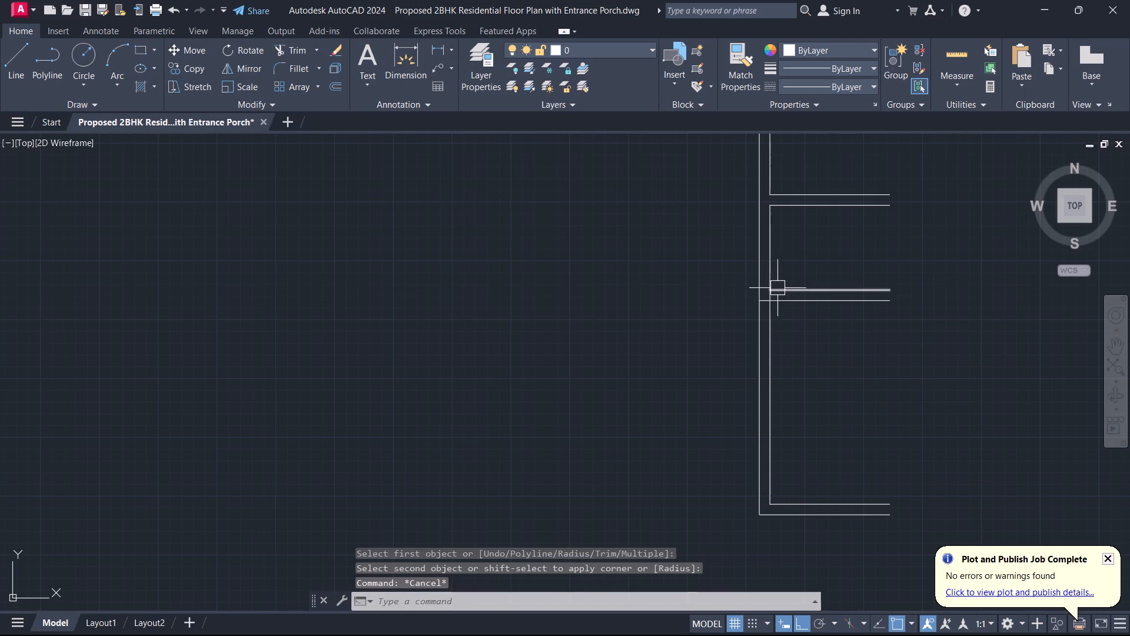
Trim the overlapping line segments where the bottom wall of the 6' space meets the left wall.
type("tr")
key("space")
scroll(776, 292, "up", 3)
left_click(770, 298)
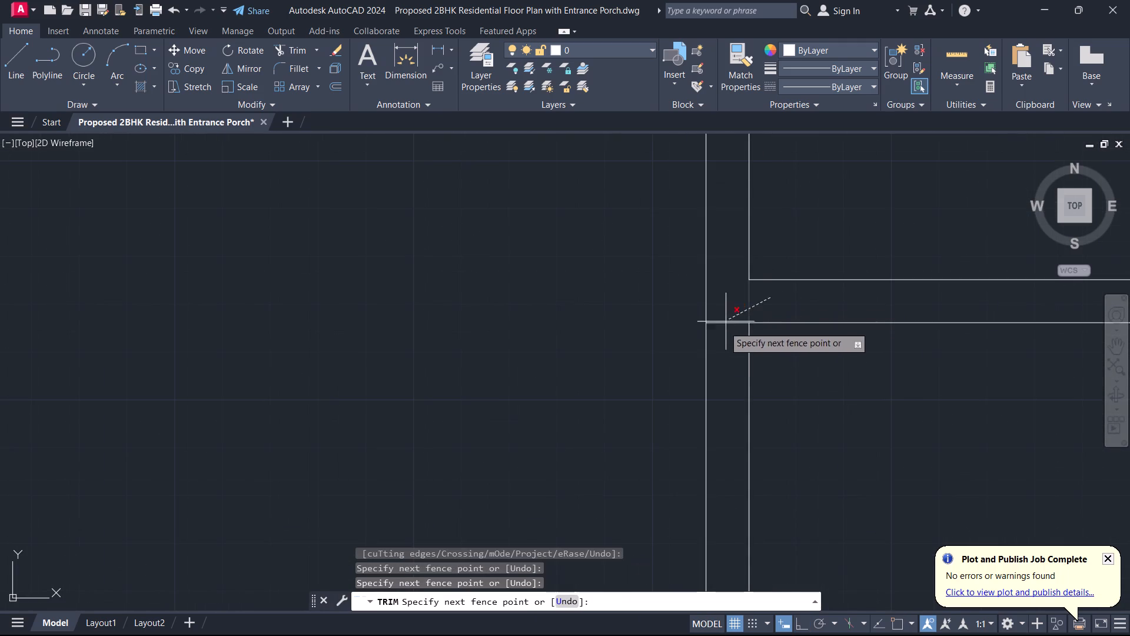
left_click(721, 333)
key("Escape")
Offset the lower line of the wall beneath the upper-right room 8' downward.
scroll(748, 334, "down", 3)
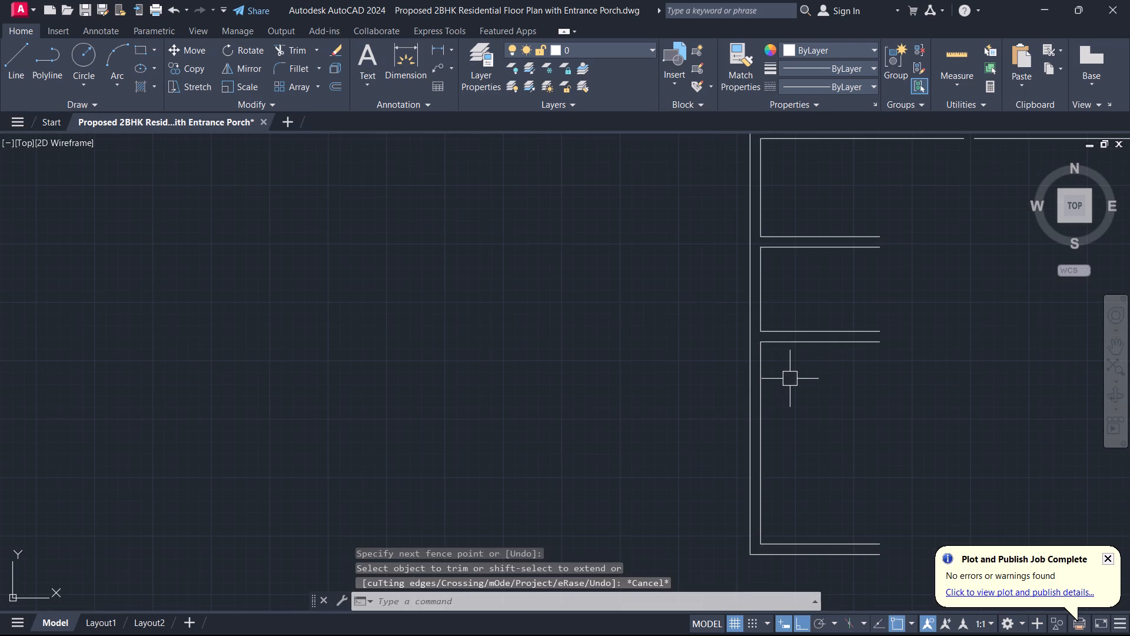
scroll(793, 383, "down", 2)
middle_click_drag(860, 387, 739, 392)
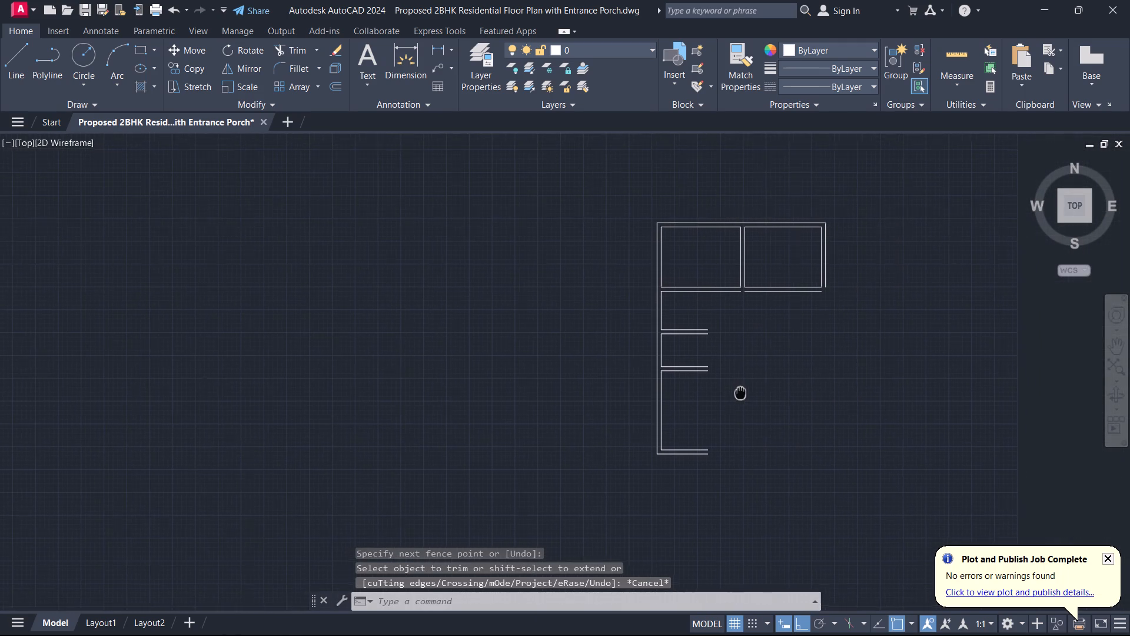
middle_click_drag(739, 392, 739, 393)
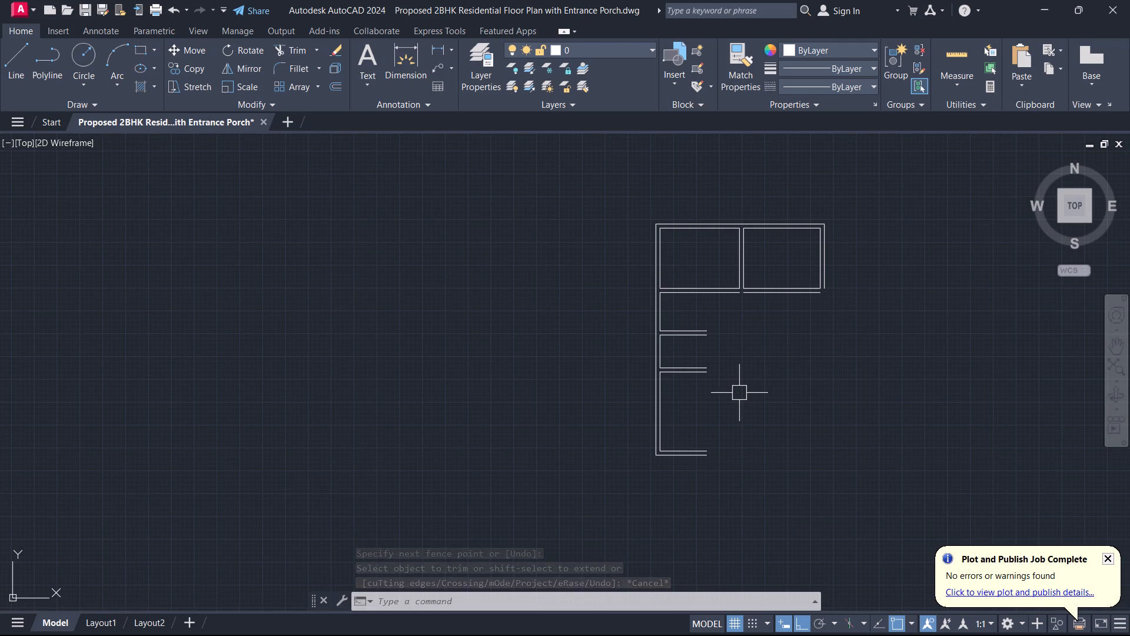
type("o")
key("space")
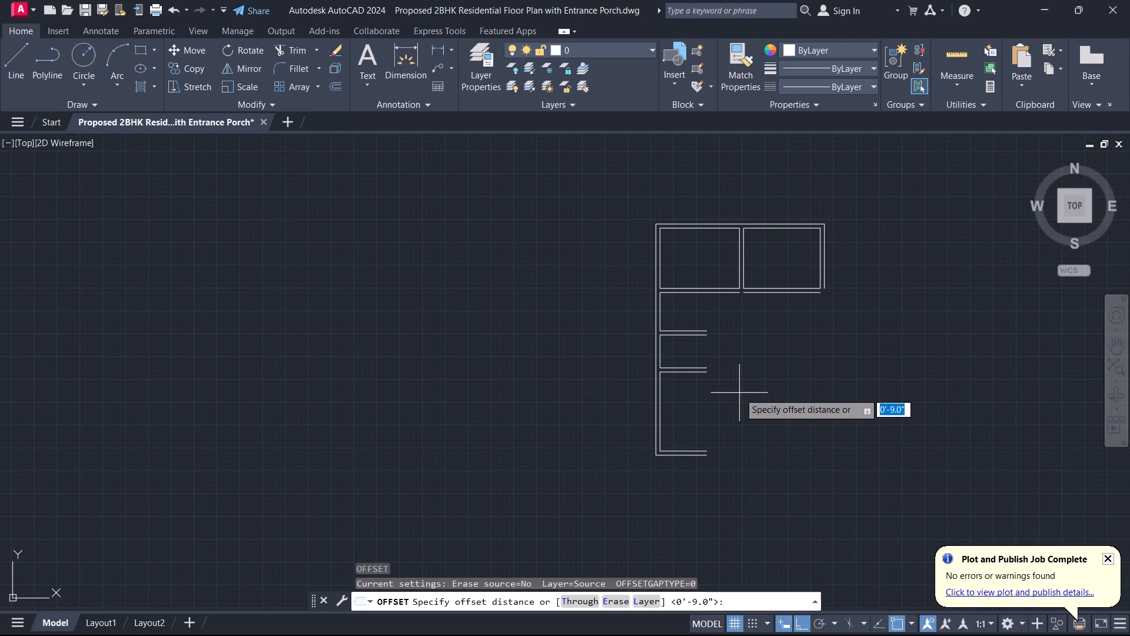
type("8'")
key("Return")
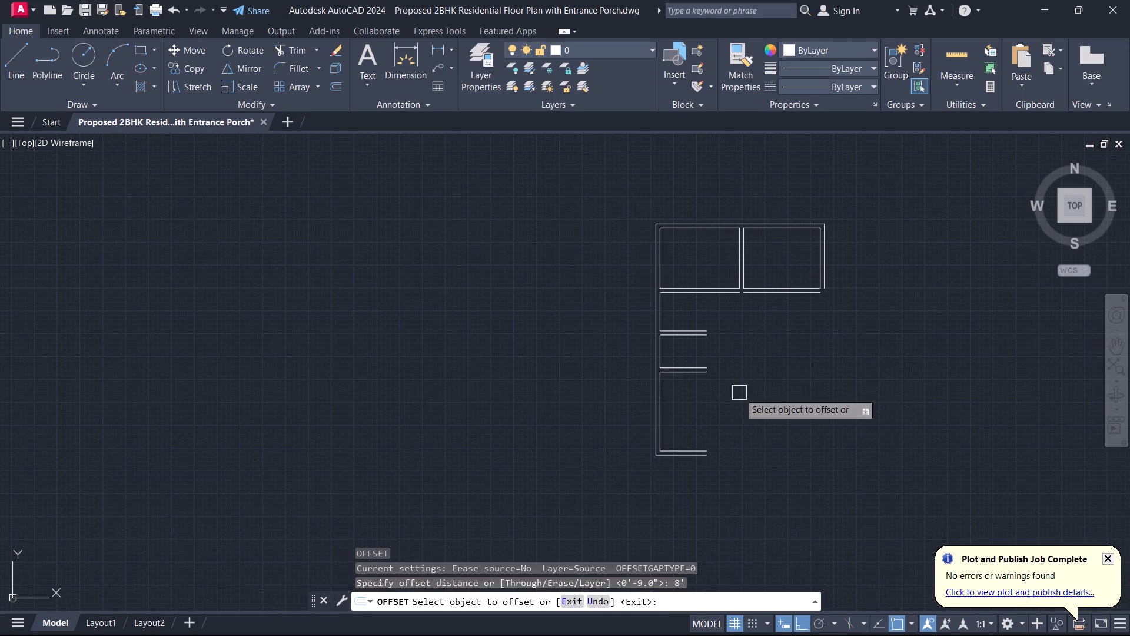
scroll(823, 286, "up", 1)
left_click(803, 300)
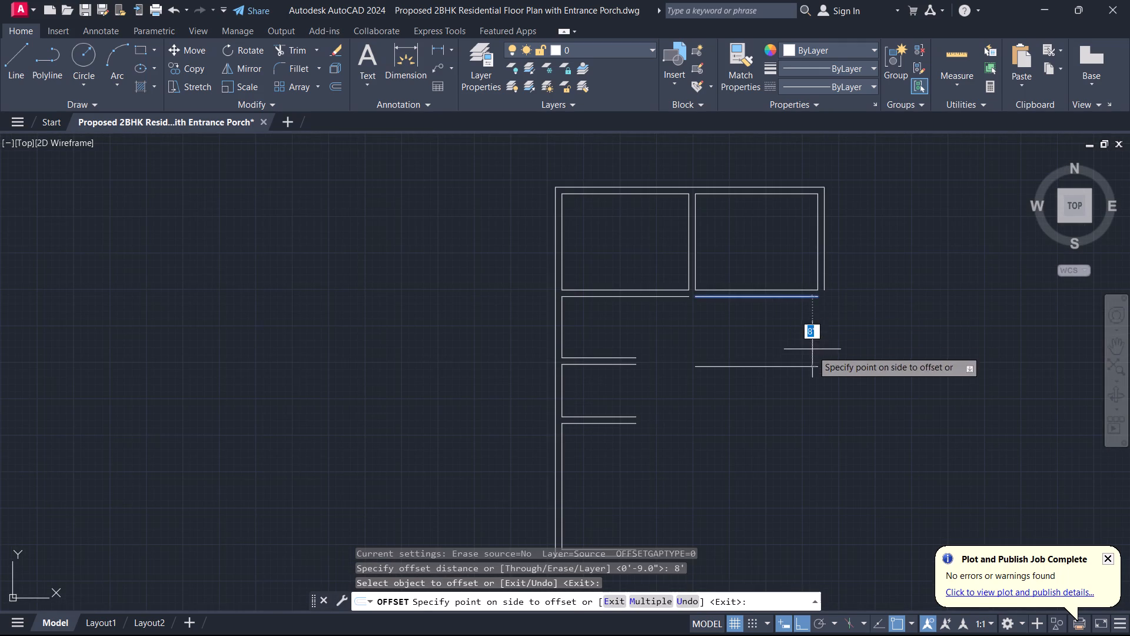
left_click(812, 350)
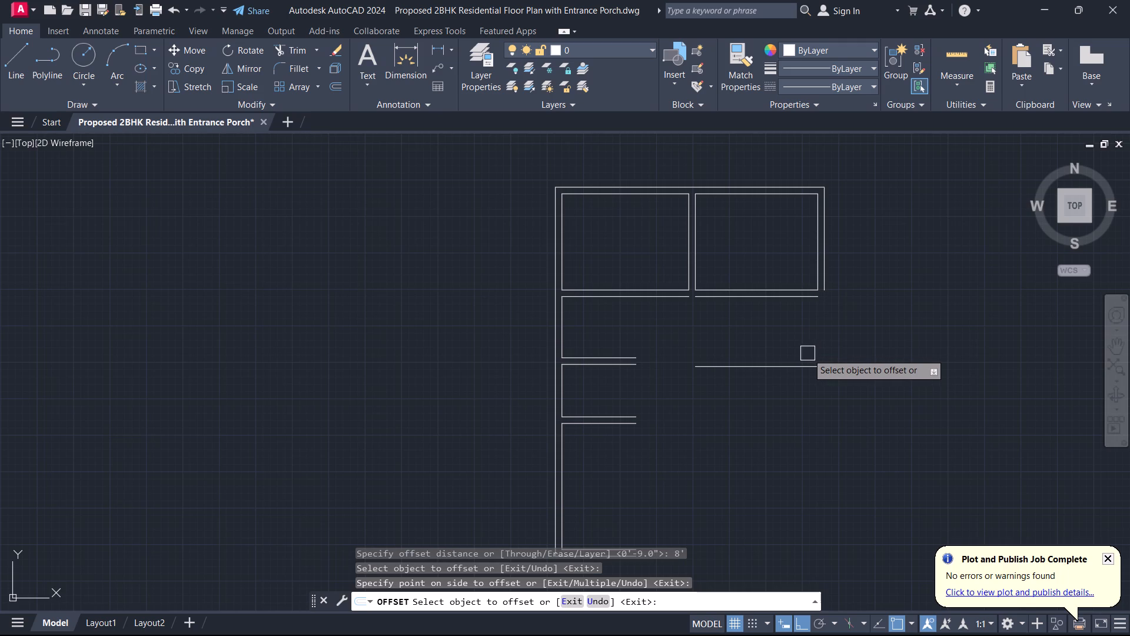
key("Escape")
Offset the new line 8' below the upper-right room 9" downward to form a wall.
type("o 9")
key("Return")
left_click(788, 372)
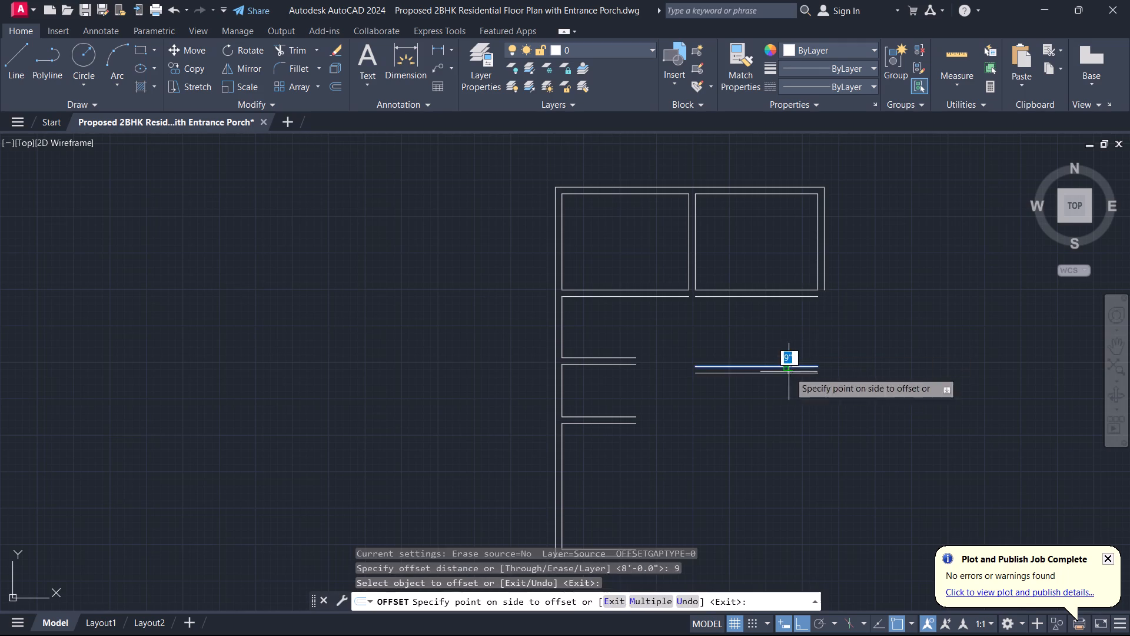
left_click(783, 414)
key("Escape")
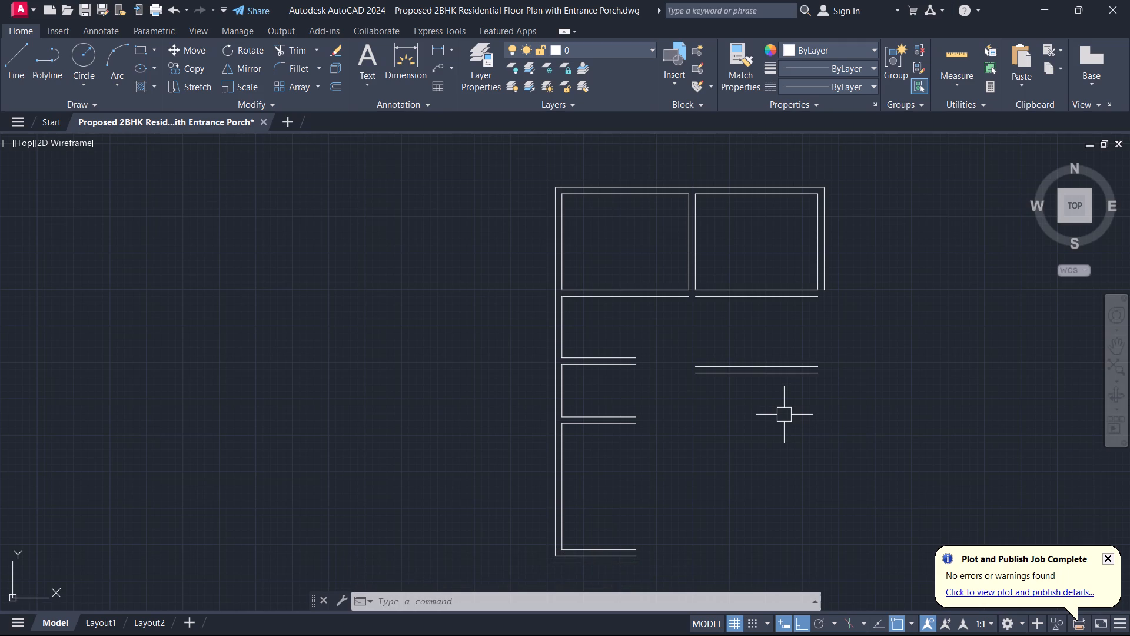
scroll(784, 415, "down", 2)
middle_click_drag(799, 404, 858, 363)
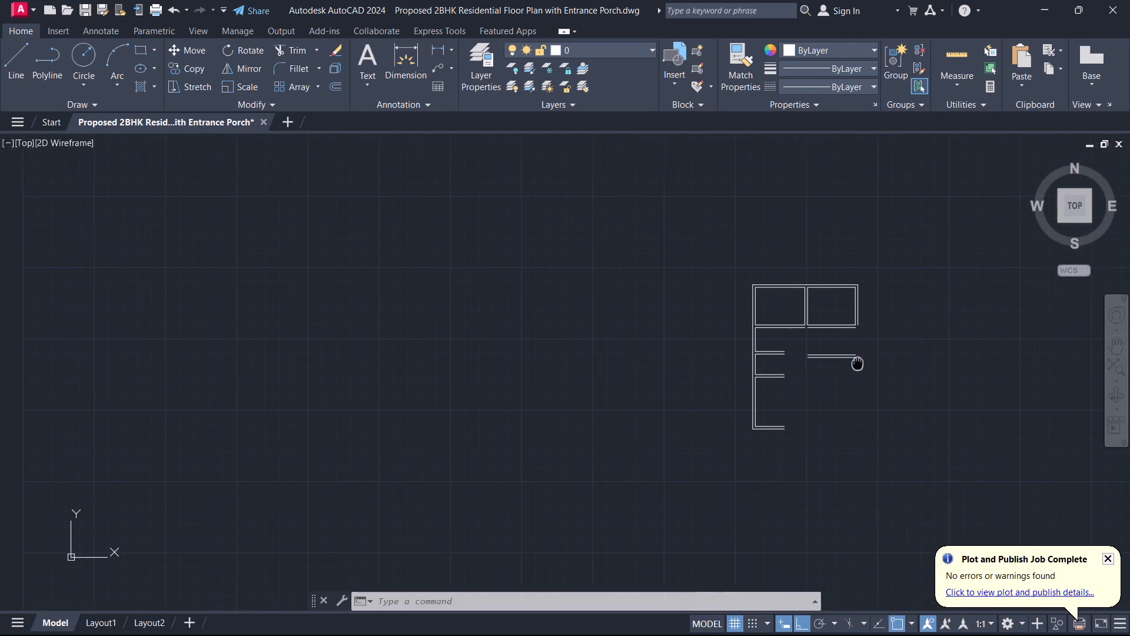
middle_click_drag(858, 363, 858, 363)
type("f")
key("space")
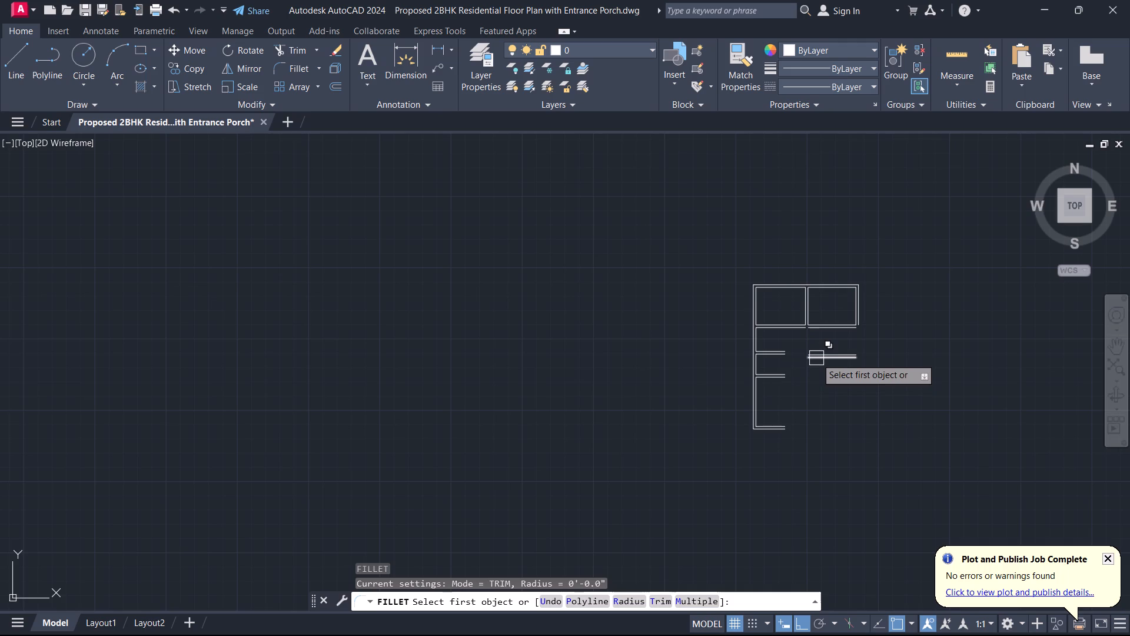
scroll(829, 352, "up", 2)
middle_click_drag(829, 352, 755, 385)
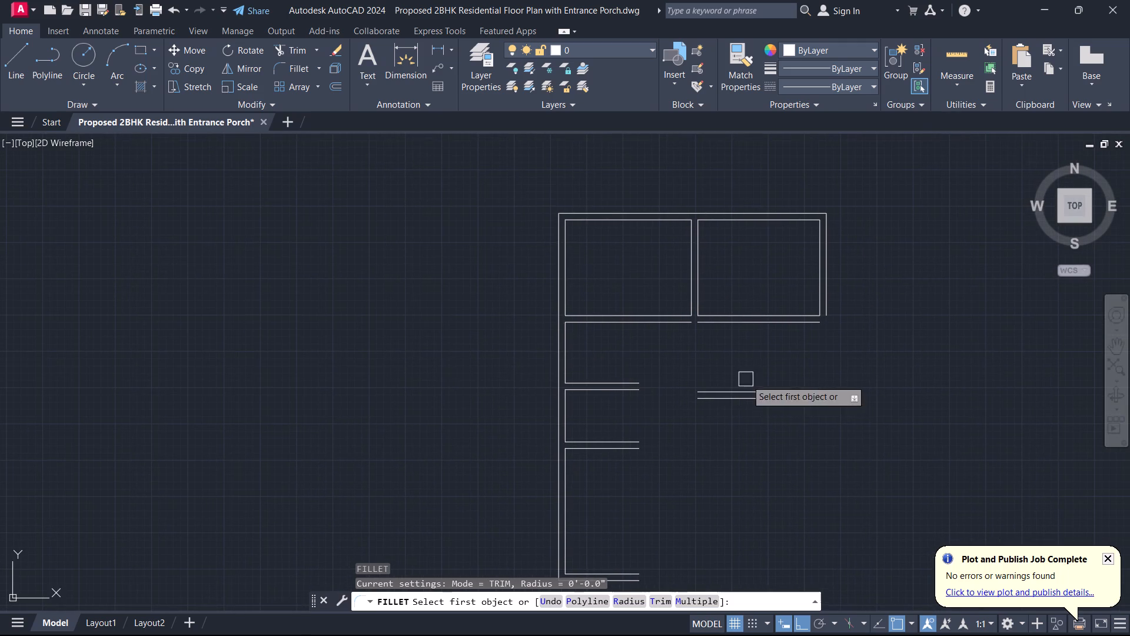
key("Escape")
Fillet the plan's outermost bottom wall line with the outer right wall line into a sharp corner.
middle_click_drag(751, 453, 834, 329)
scroll(817, 357, "down", 1)
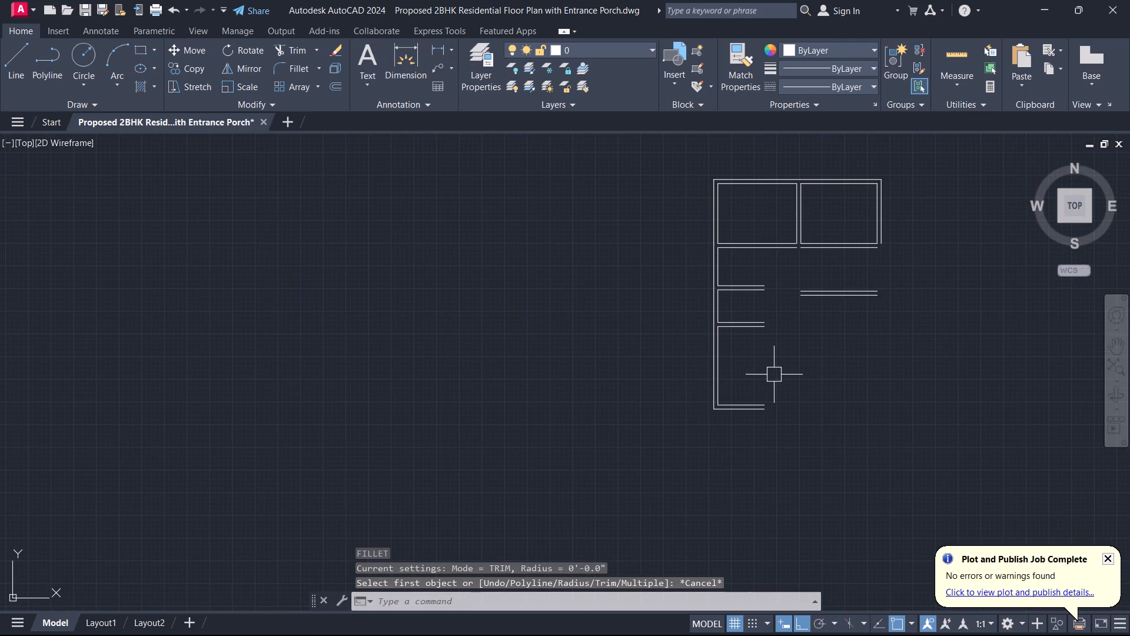
type("f")
key("space")
scroll(755, 389, "up", 2)
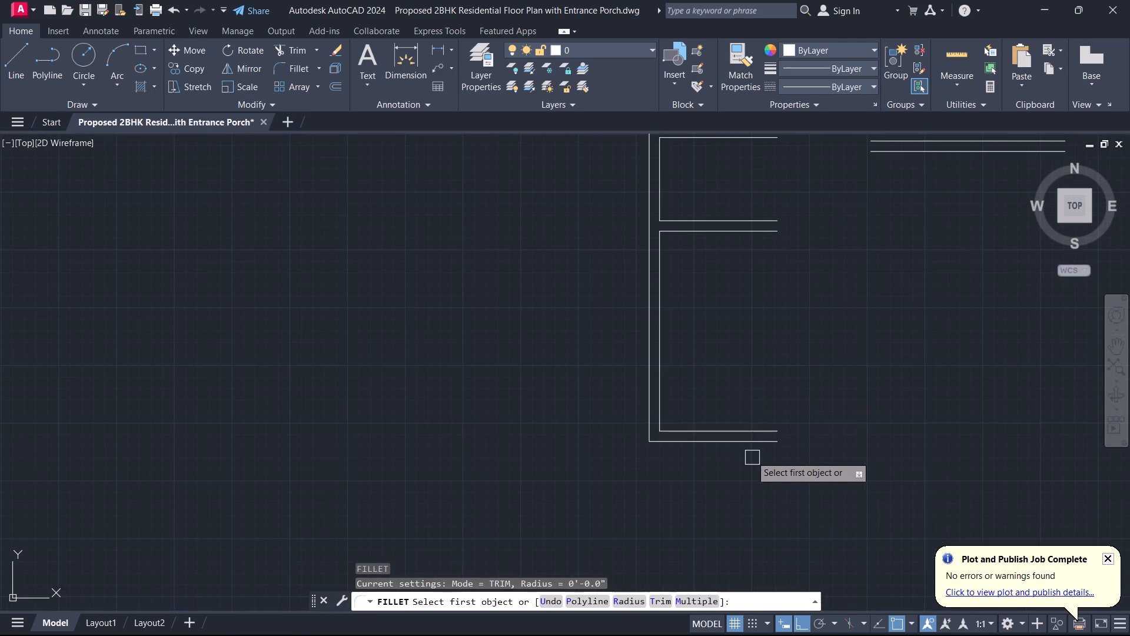
left_click(747, 448)
scroll(878, 375, "down", 2)
middle_click_drag(879, 370, 552, 479)
scroll(615, 377, "up", 2)
left_click(638, 284)
scroll(602, 403, "down", 2)
middle_click_drag(612, 399, 730, 324)
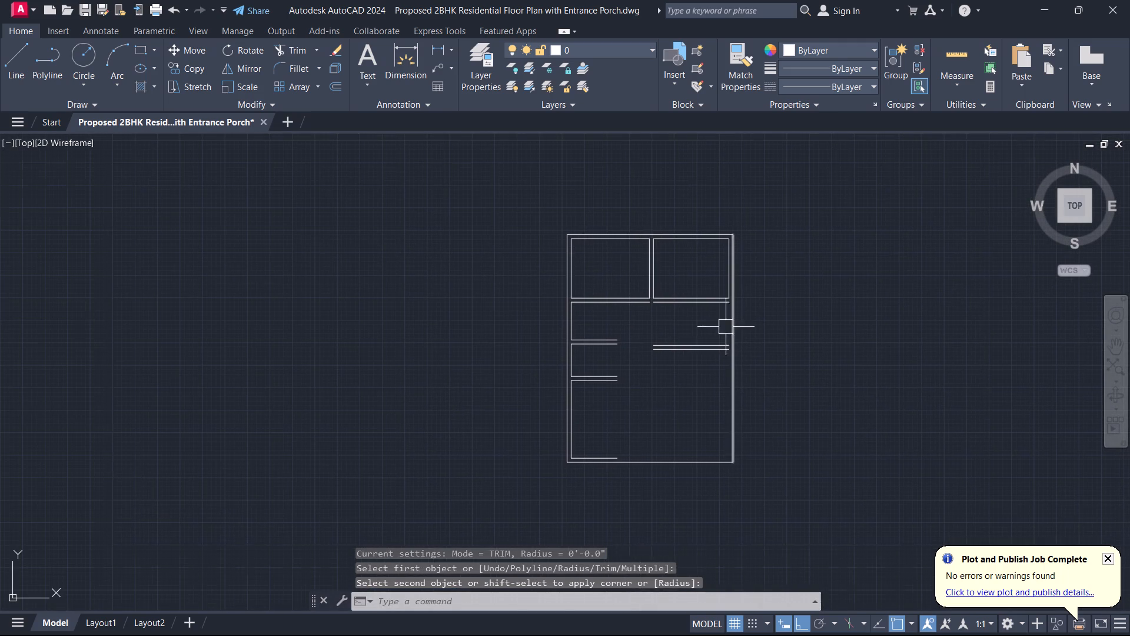
key("Escape")
Fillet the inner bottom wall line with the inner right wall line to close the plan's bottom-right inner corner.
key("space")
scroll(607, 449, "up", 2)
left_click(608, 468)
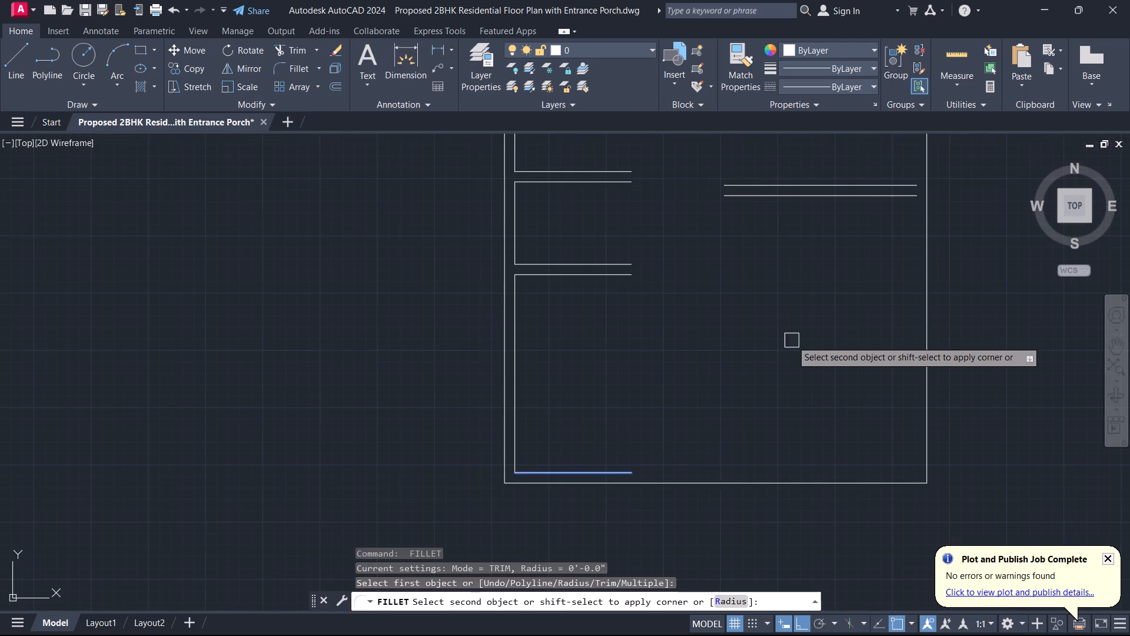
middle_click_drag(795, 338, 660, 495)
scroll(795, 338, "down", 1)
scroll(737, 290, "up", 2)
left_click(742, 311)
key("Escape")
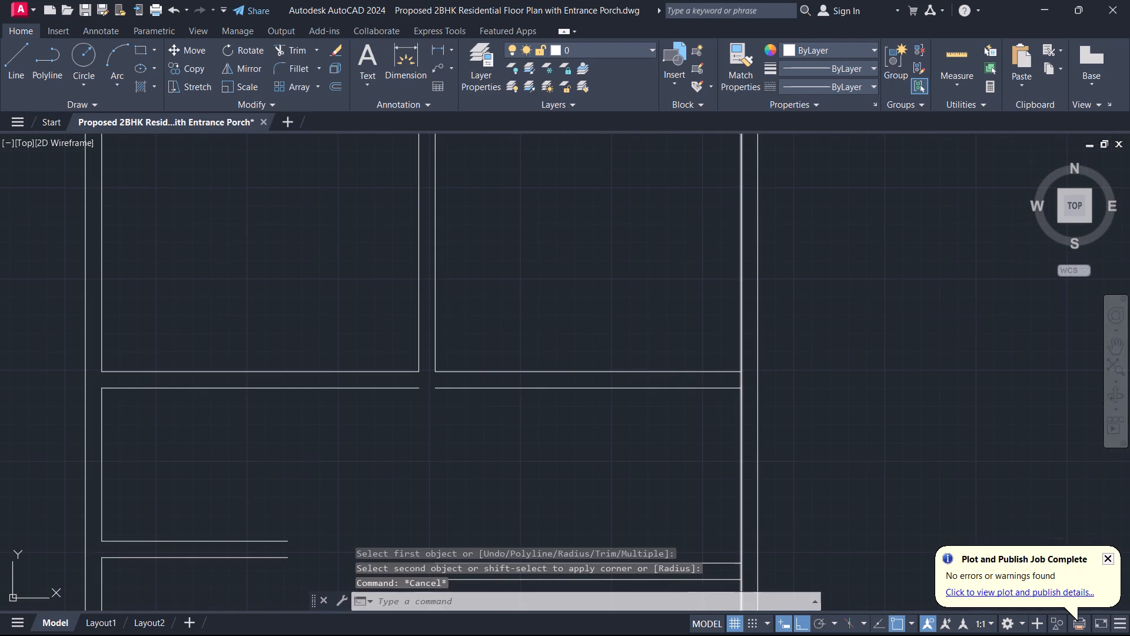
Trim the inner right wall line between the two lines of the wall beneath the upper-right room.
type("tr")
key("space")
scroll(747, 358, "up", 2)
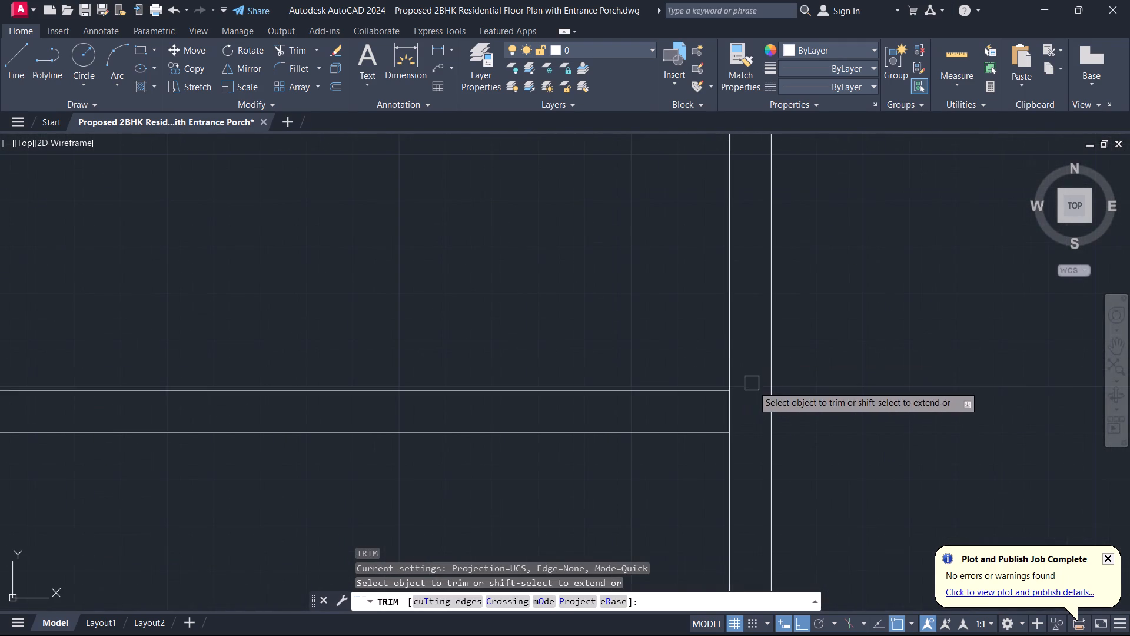
left_click(750, 410)
left_click(671, 411)
key("Escape")
Offset the inner right wall line below the upper-right room 8' to the left.
scroll(665, 412, "down", 2)
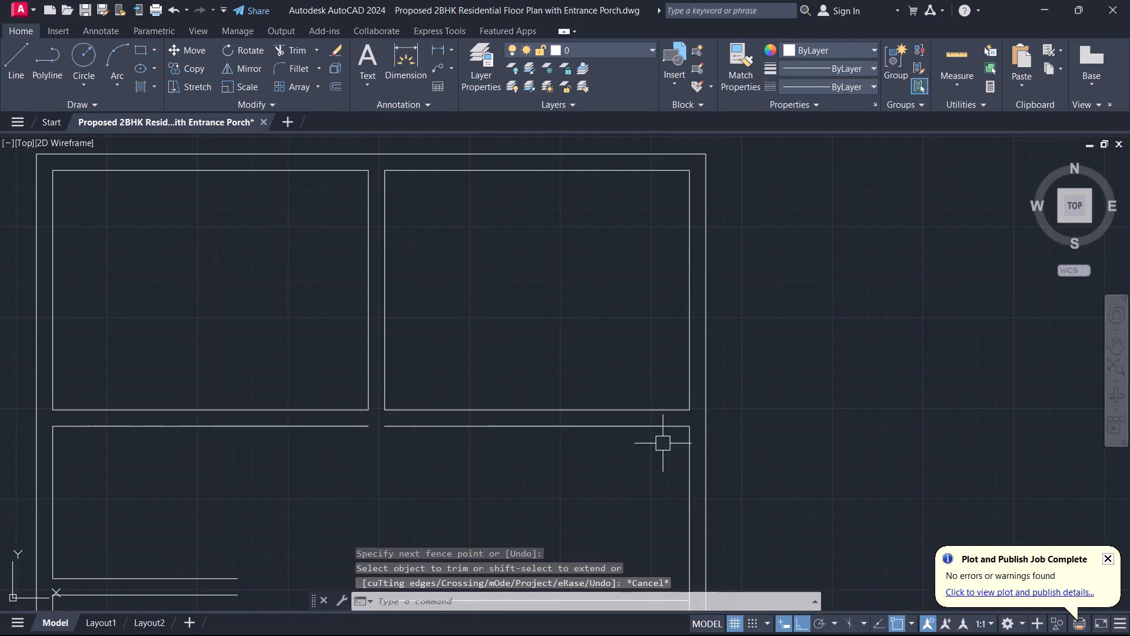
middle_click_drag(717, 381, 720, 372)
scroll(681, 461, "down", 1)
middle_click_drag(679, 445, 753, 319)
middle_click_drag(680, 505, 698, 449)
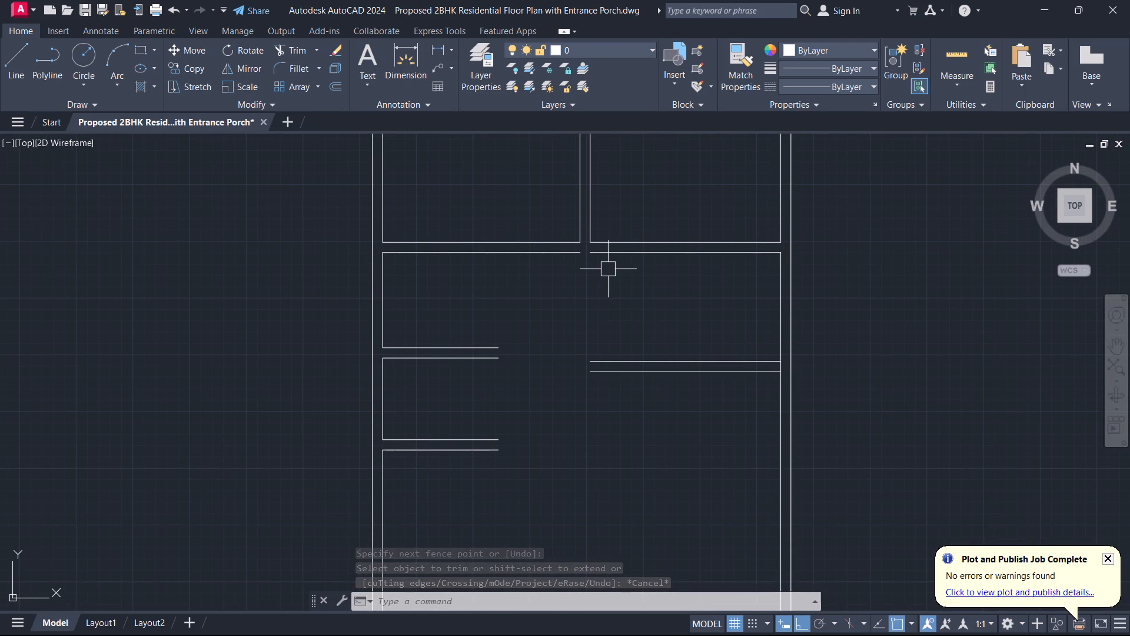
type("o 8'")
key("Return")
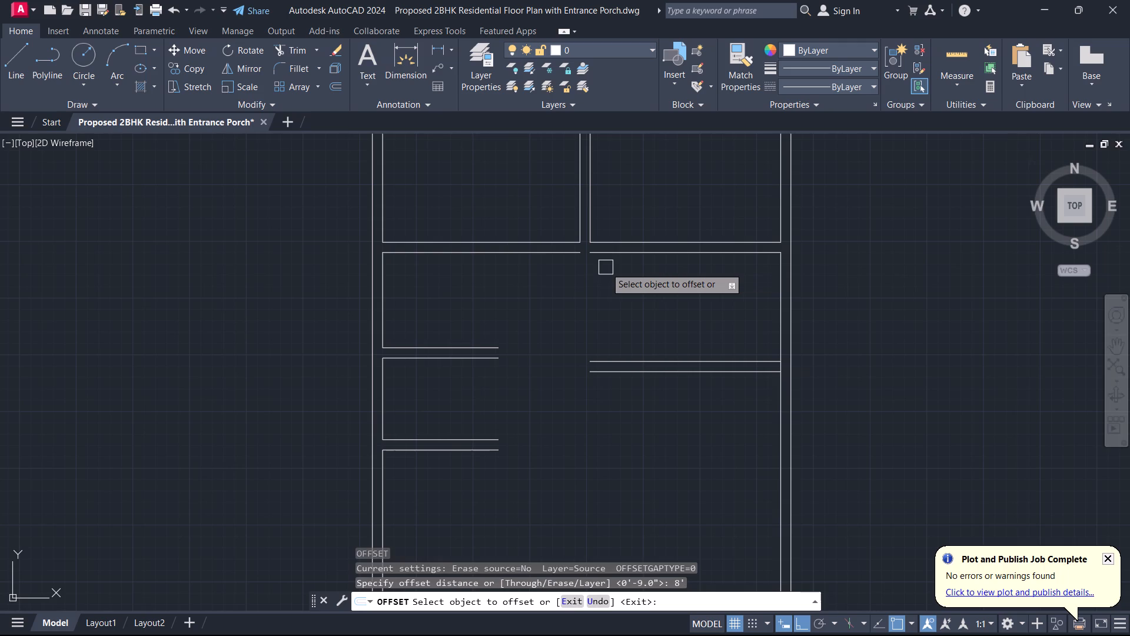
scroll(634, 236, "up", 1)
left_click(865, 373)
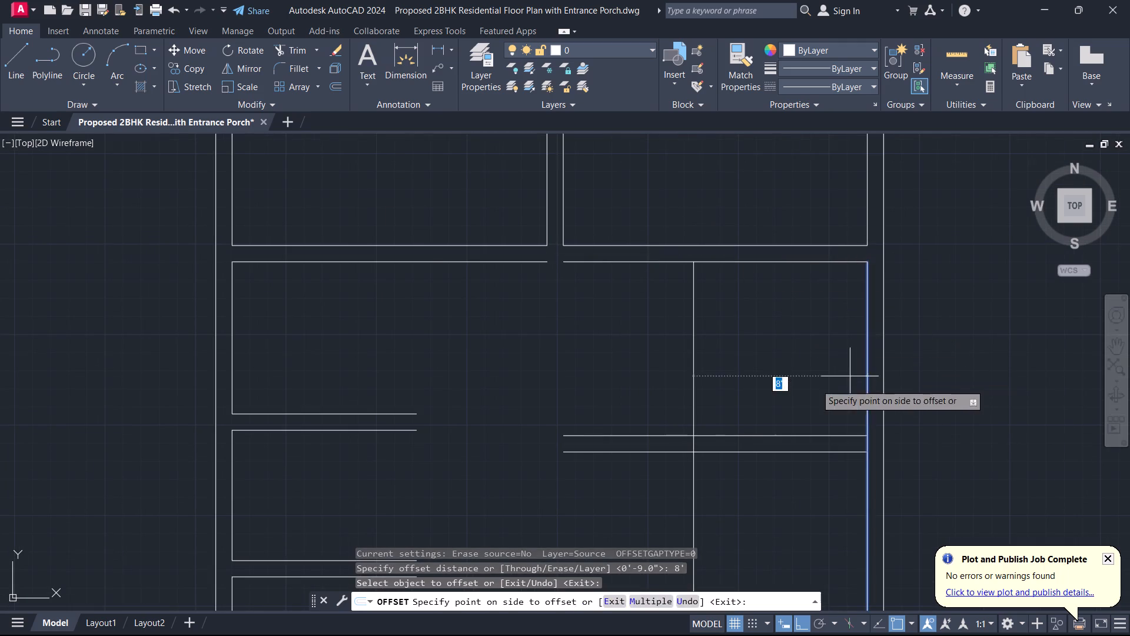
left_click(770, 395)
key("Escape")
Trim the inner right wall segment at the lower partition junction and the part of the new vertical line below that partition.
key("t")
key("r")
key("space")
scroll(830, 461, "up", 3)
left_click(912, 410)
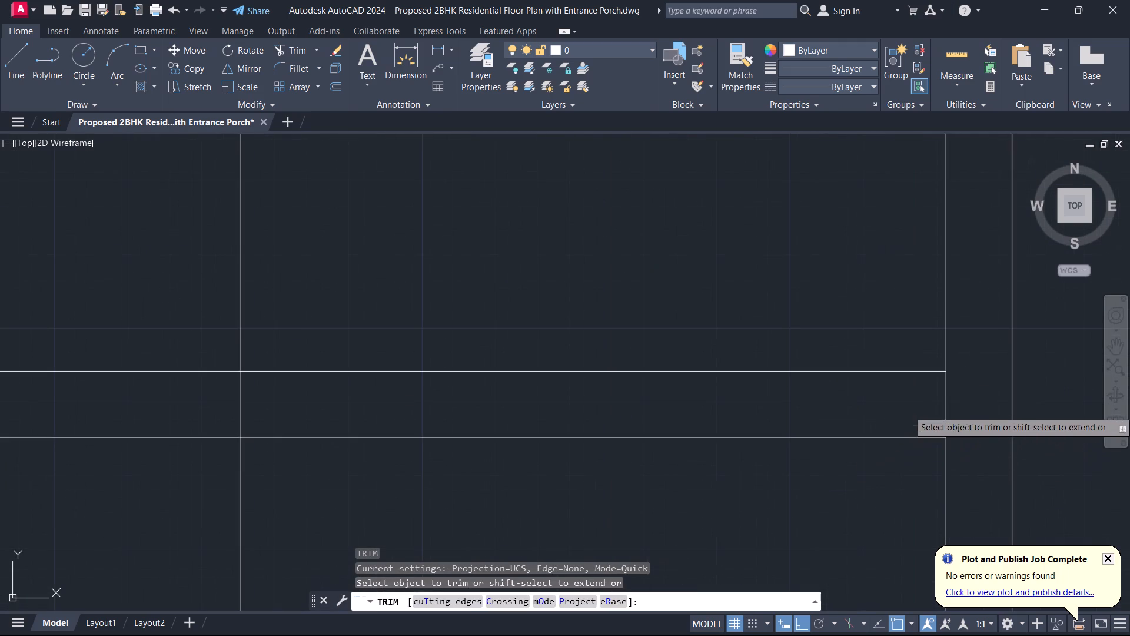
left_click(965, 402)
scroll(751, 485, "down", 2)
middle_click_drag(706, 497, 918, 483)
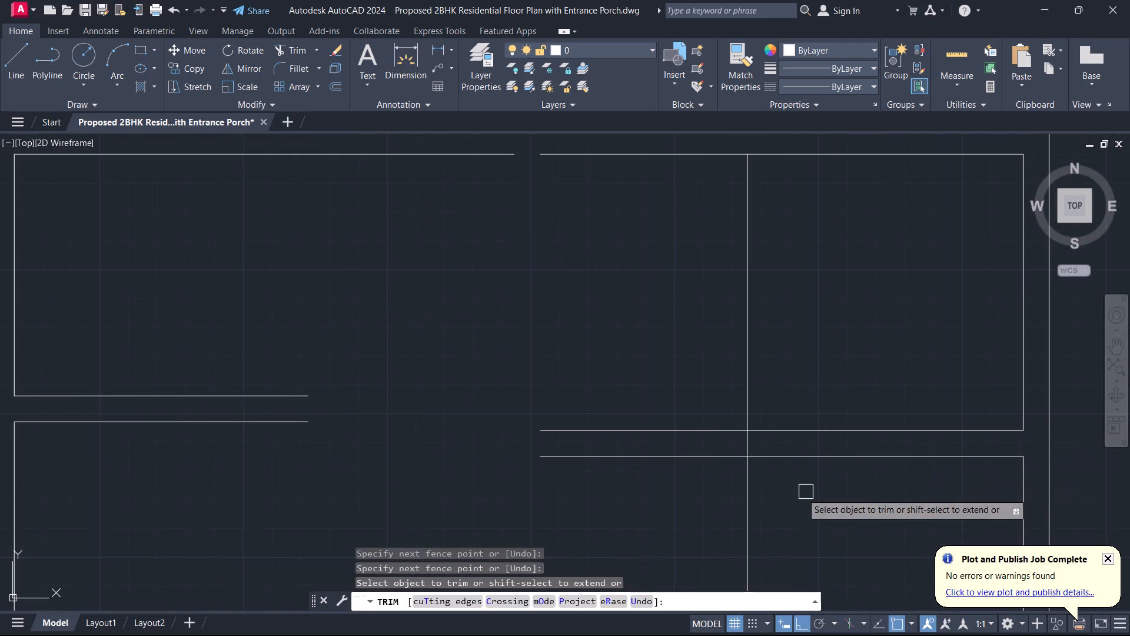
left_click_drag(782, 493, 776, 495)
left_click(687, 504)
key("Escape")
Offset the trimmed vertical line 9" to the left to form the partition wall of the 8' space.
type("o")
key("space")
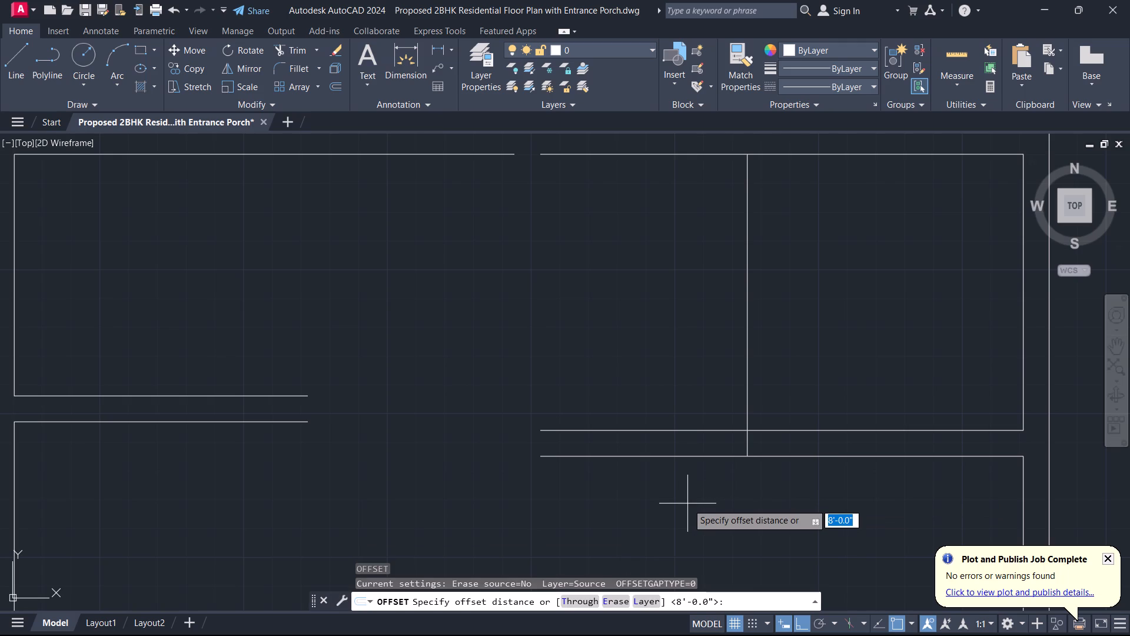
key("9")
key("Return")
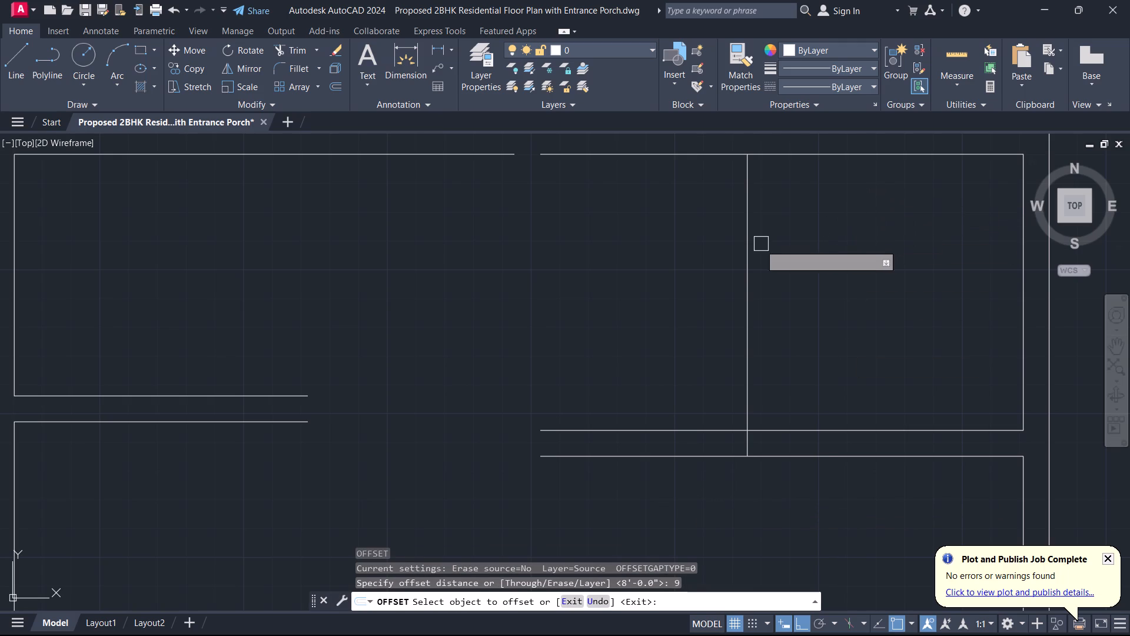
left_click(751, 244)
left_click(703, 243)
key("Escape")
Trim the lower partition lines extending left of the 8' space's vertical wall, and clear the line overlaps inside their corner junction.
key("t")
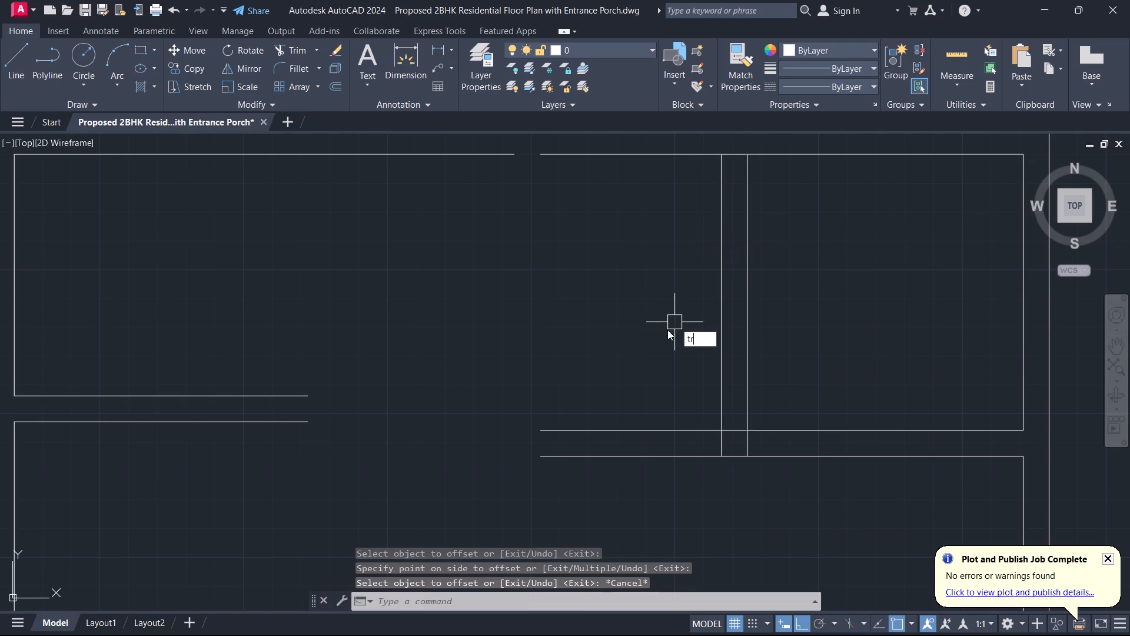
key("r")
key("space")
left_click(661, 333)
left_click(657, 492)
scroll(716, 439, "up", 2)
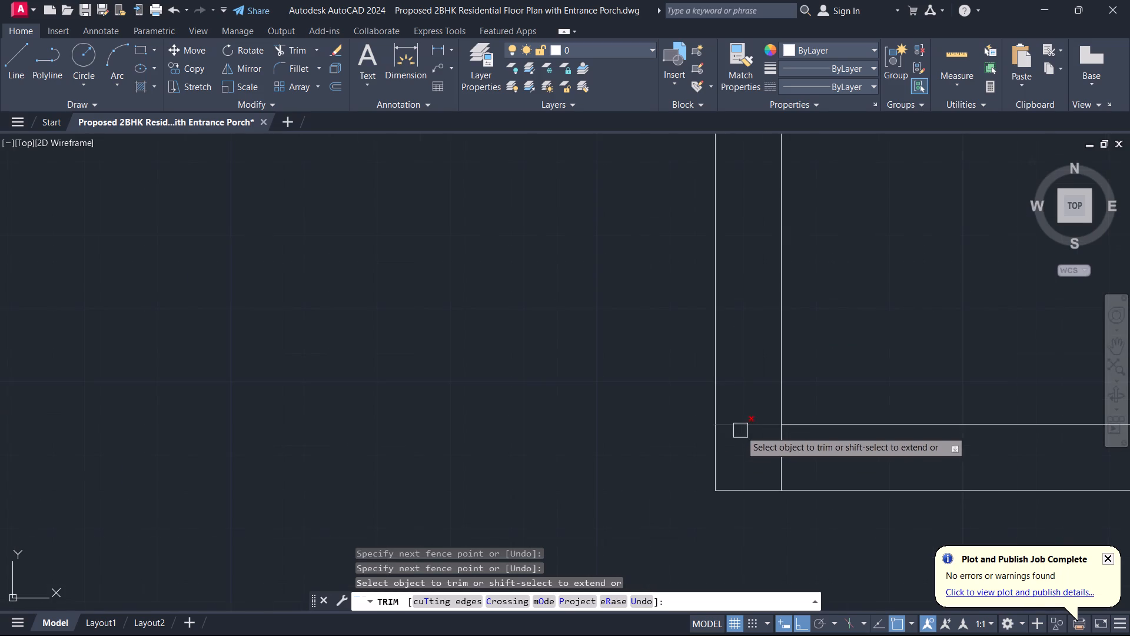
left_click(743, 428)
left_click(782, 468)
Trim the wall line beneath the upper-right room between the two lines of the 8' space's vertical partition.
scroll(740, 415, "down", 1)
scroll(690, 423, "down", 1)
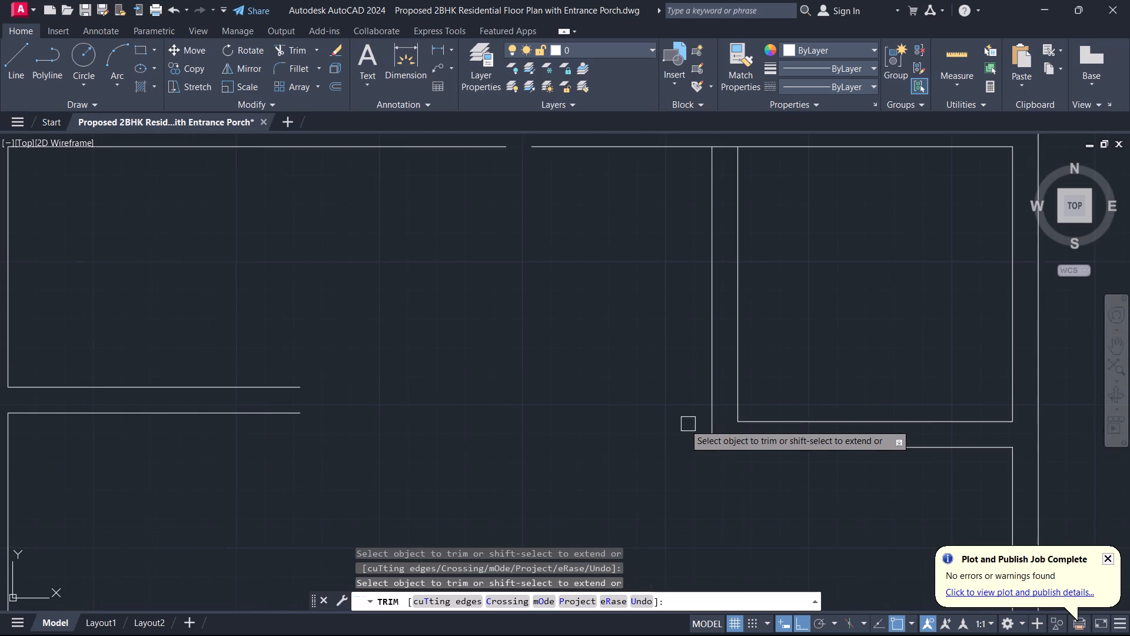
scroll(646, 426, "down", 1)
middle_click_drag(642, 426, 674, 572)
scroll(737, 386, "up", 1)
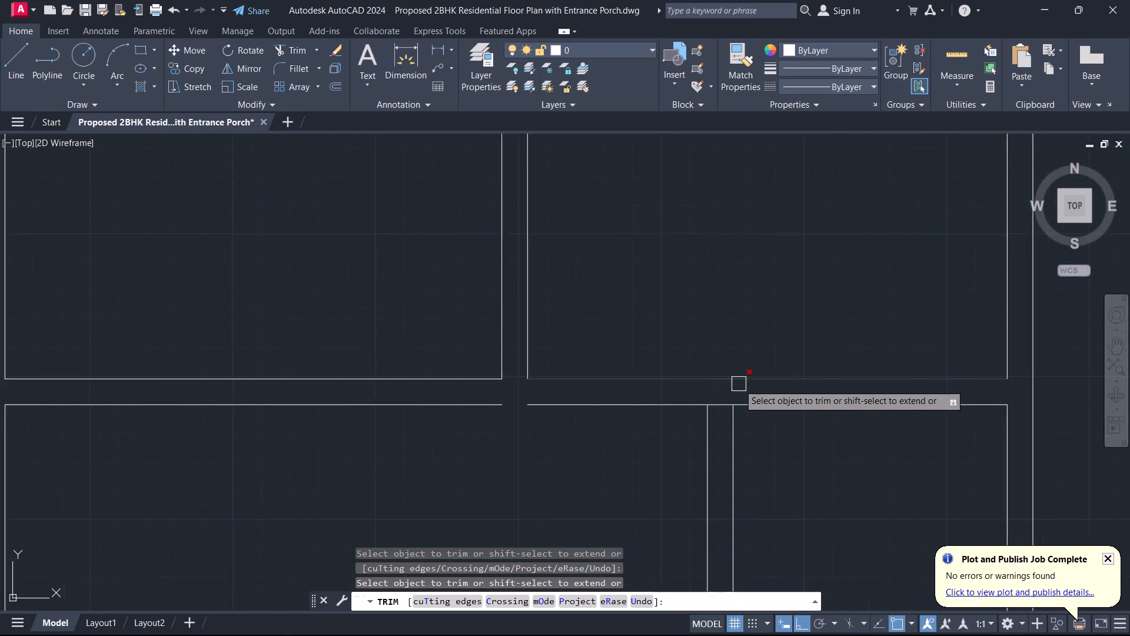
scroll(739, 384, "up", 1)
left_click(705, 420)
key("Escape")
Extend the right line of the 8' space's vertical partition up to the bottom line of the upper-right room.
type("ex")
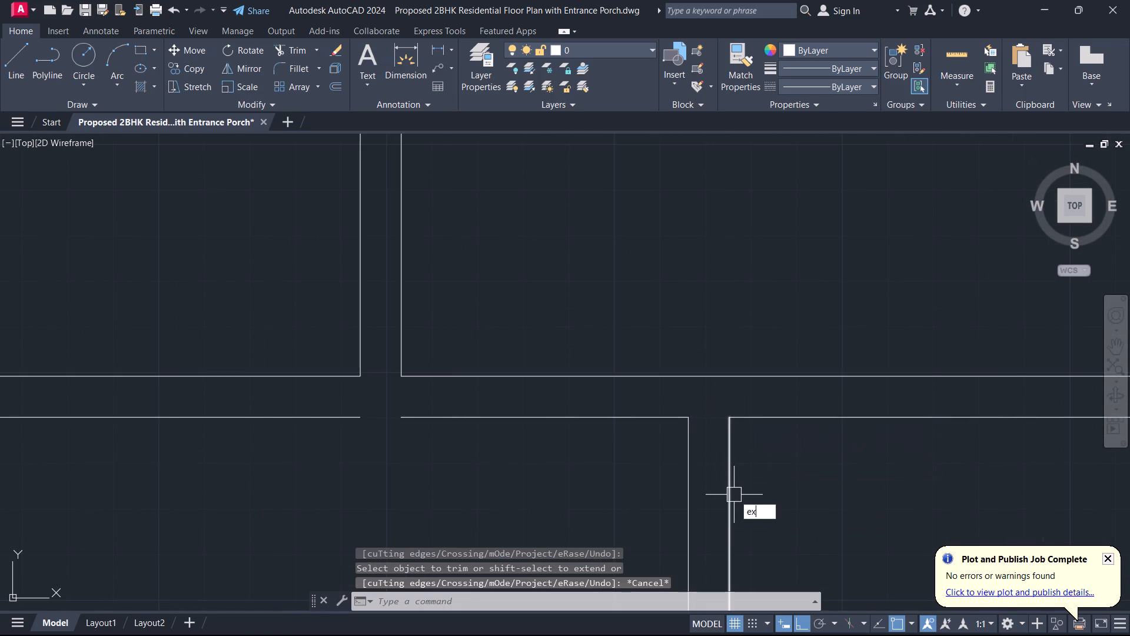
key("space")
left_click(724, 455)
key("Escape")
Erase the lower line of the horizontal wall beneath the upper-left room.
scroll(670, 463, "down", 3)
middle_click_drag(626, 487, 732, 392)
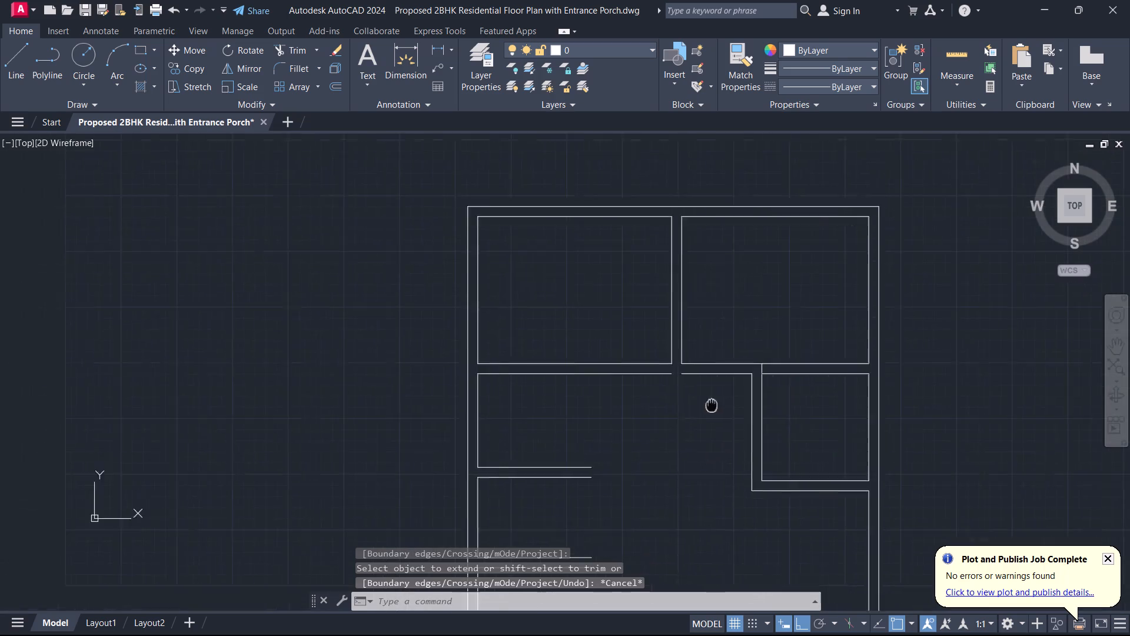
middle_click_drag(732, 392, 738, 388)
scroll(667, 354, "up", 1)
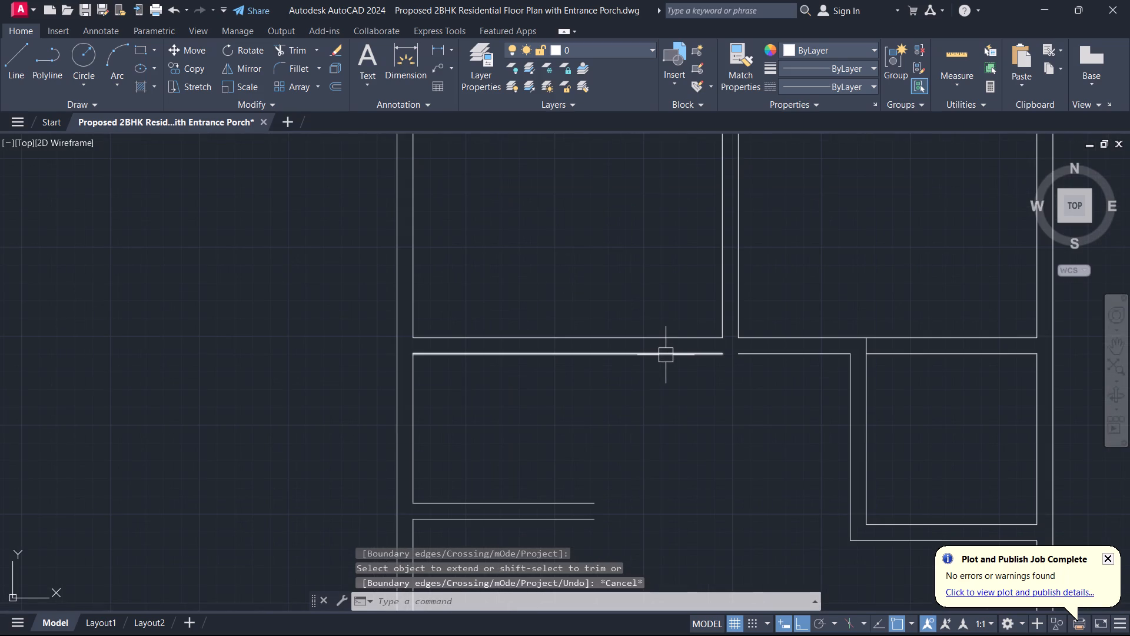
left_click(666, 355)
key("Delete")
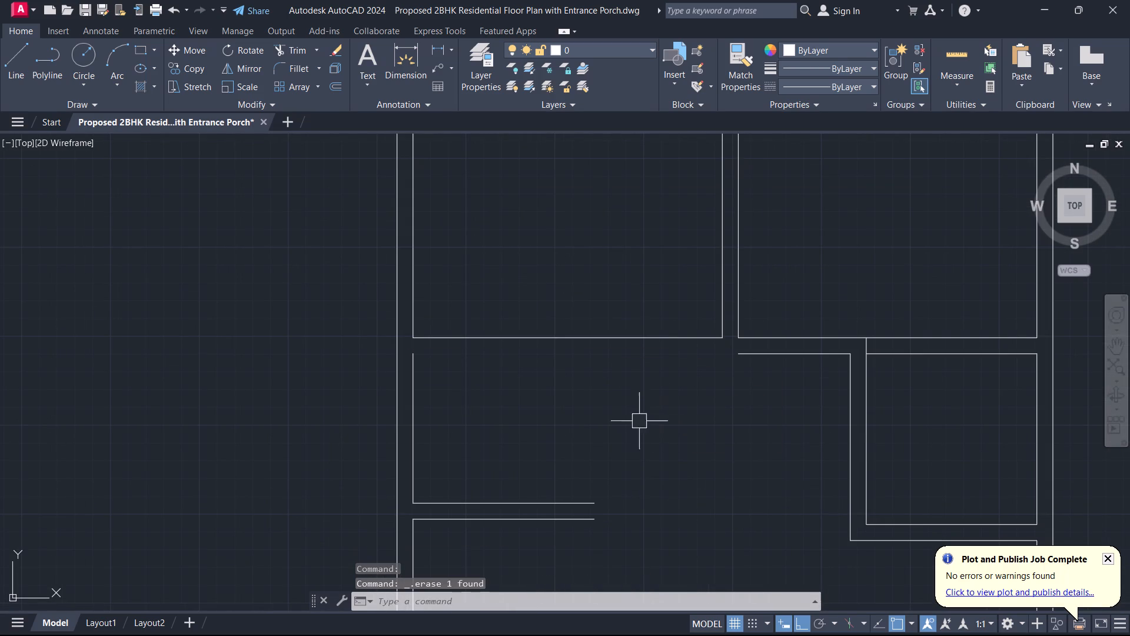
Fillet the inner left wall line with the lower wall line beneath the upper-right room to form one continuous line.
key("f")
key("space")
left_click(413, 429)
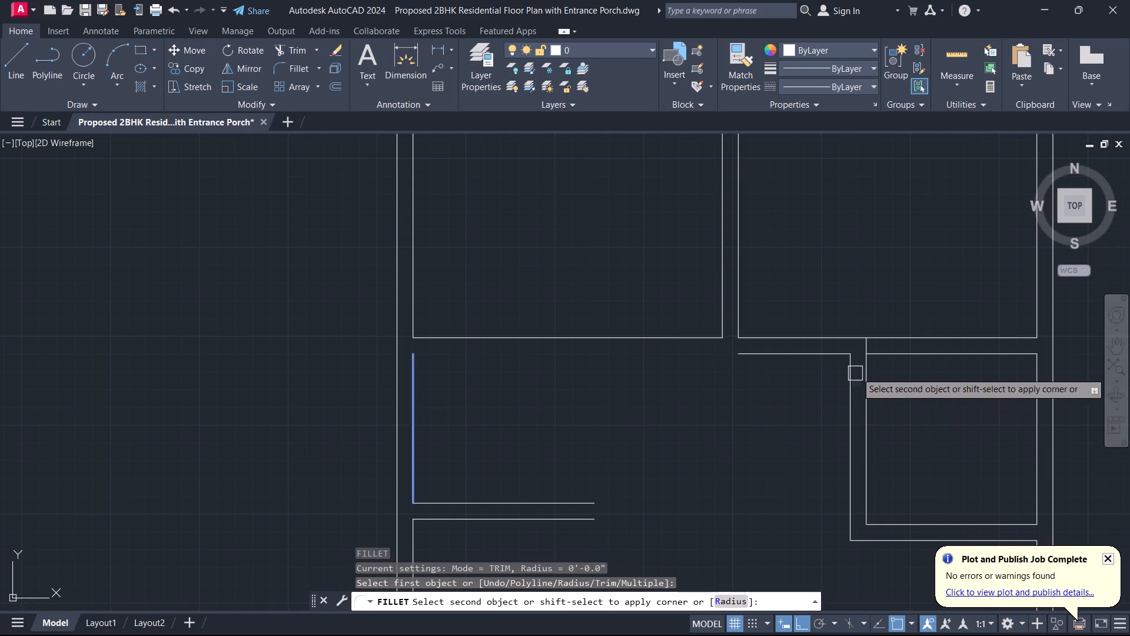
left_click(813, 358)
key("Escape")
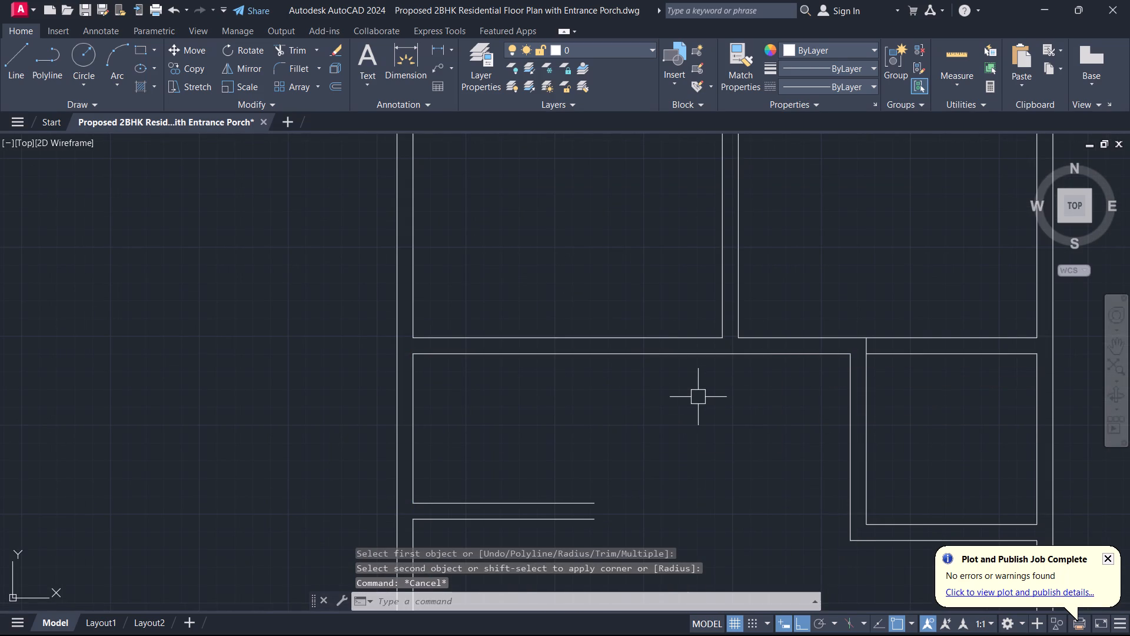
Examine the plan's remaining spaces from the middle rooms down to the bottom wall.
scroll(699, 407, "down", 1)
middle_click_drag(699, 409, 678, 277)
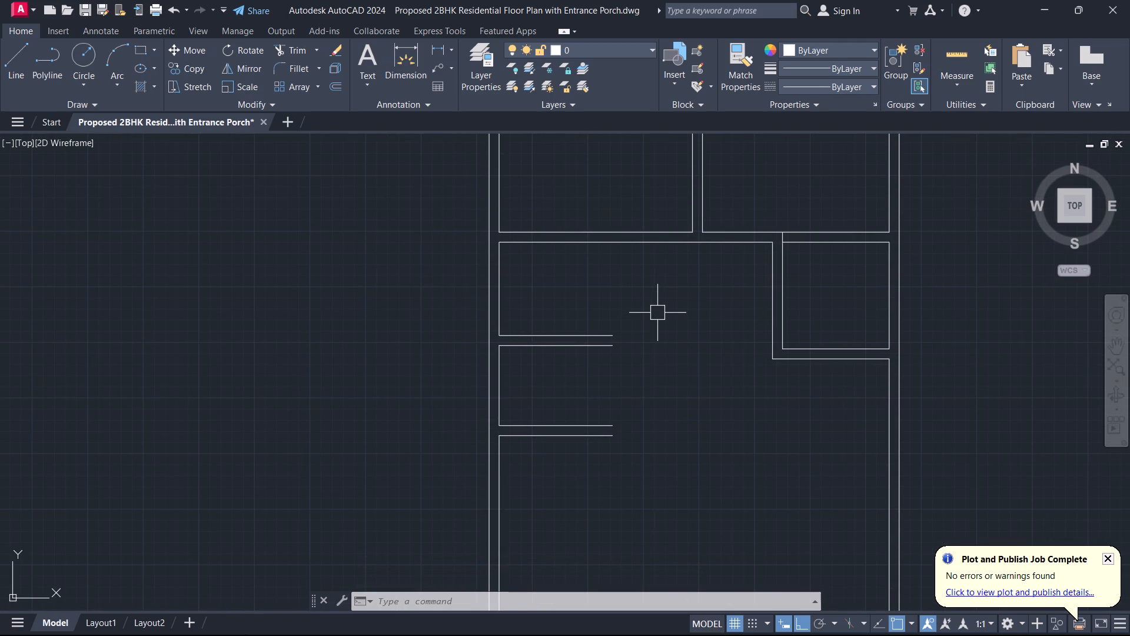
middle_click_drag(691, 385, 637, 344)
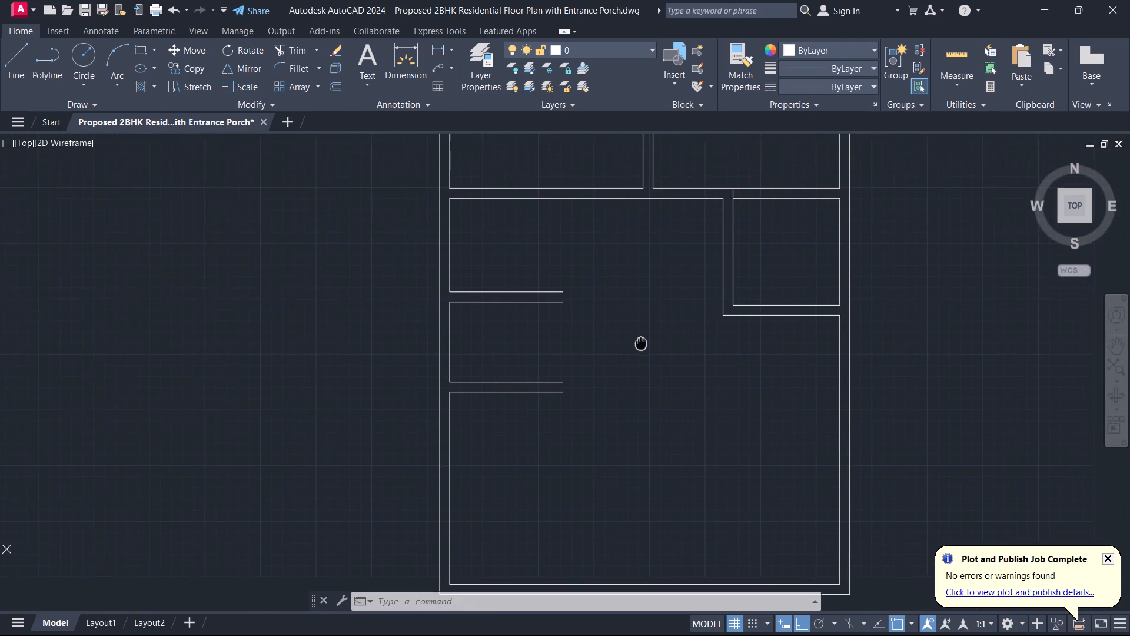
middle_click_drag(637, 344, 629, 351)
middle_click_drag(644, 443, 674, 302)
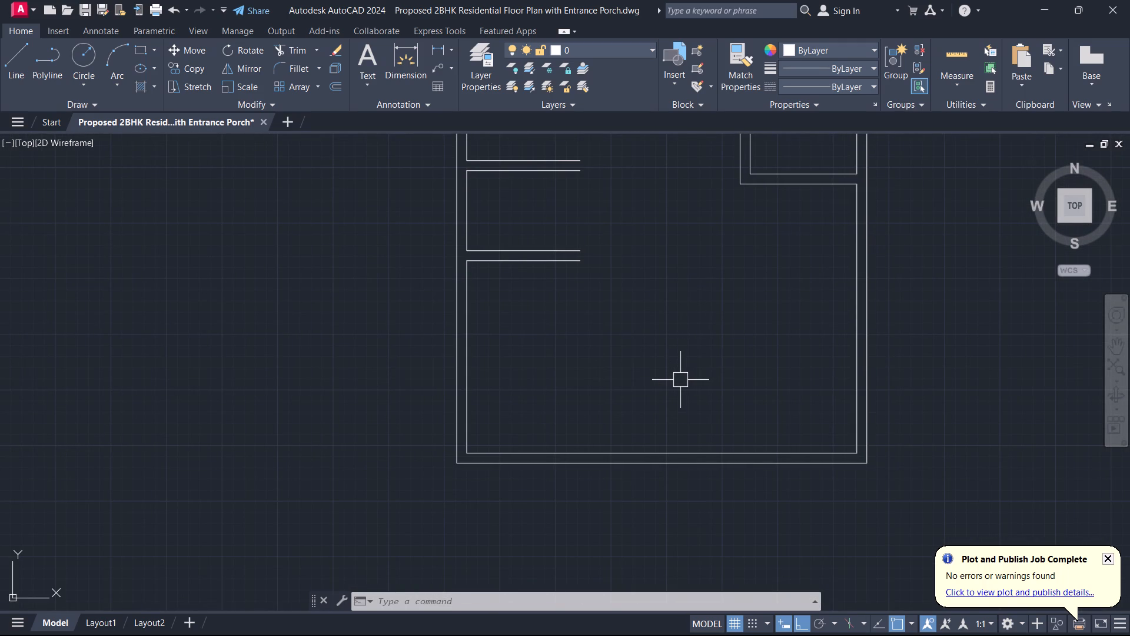
middle_click_drag(677, 428, 684, 356)
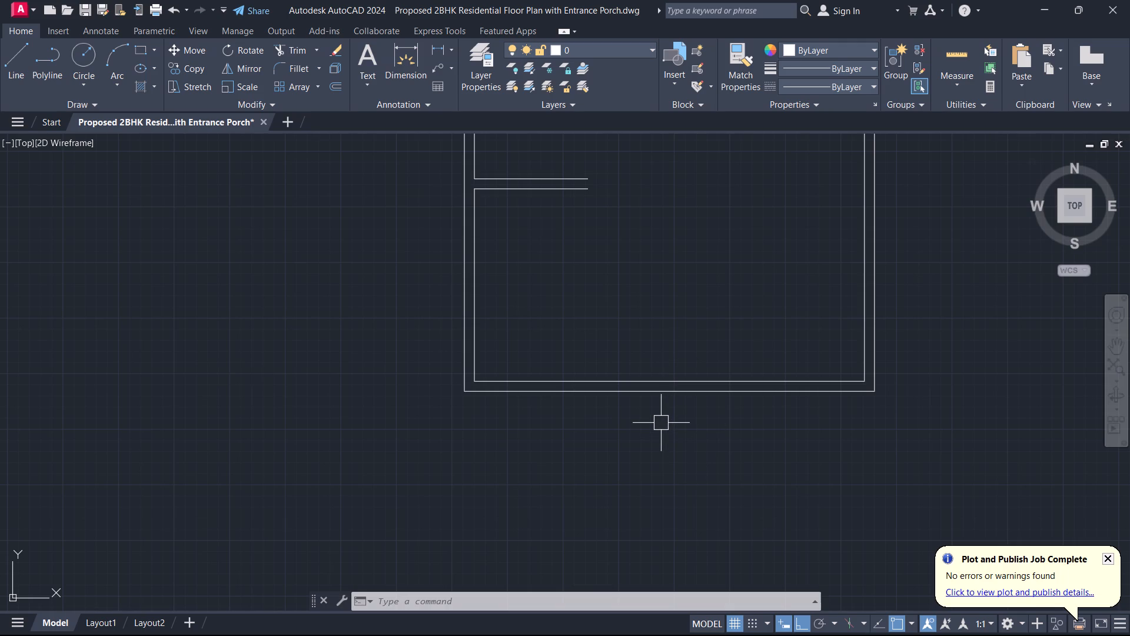
scroll(679, 428, "up", 1)
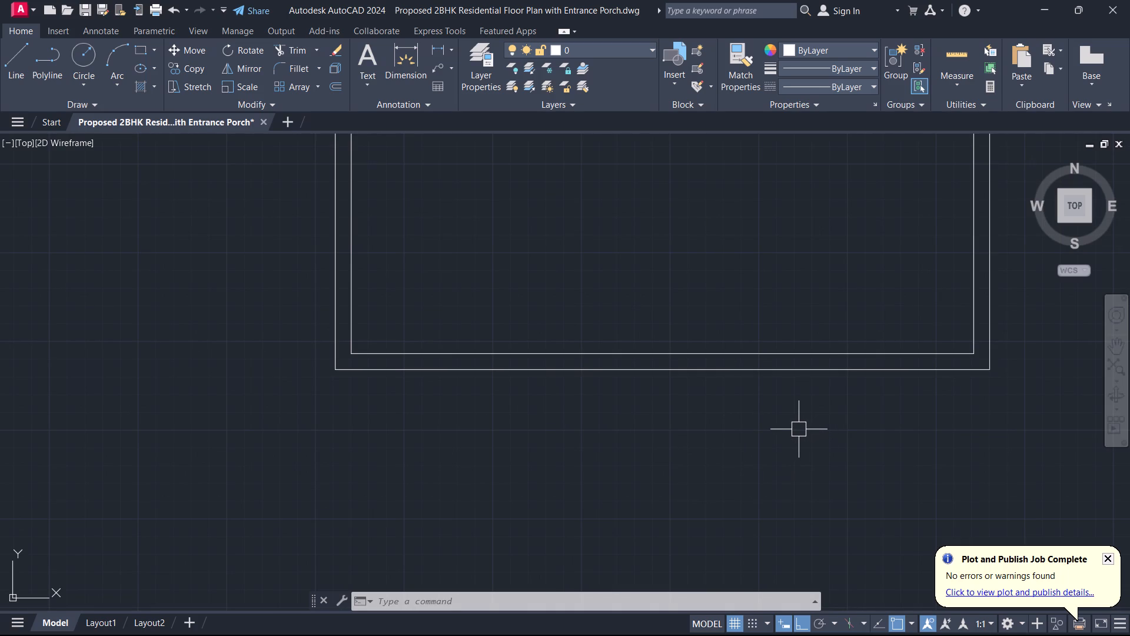
scroll(791, 410, "down", 2)
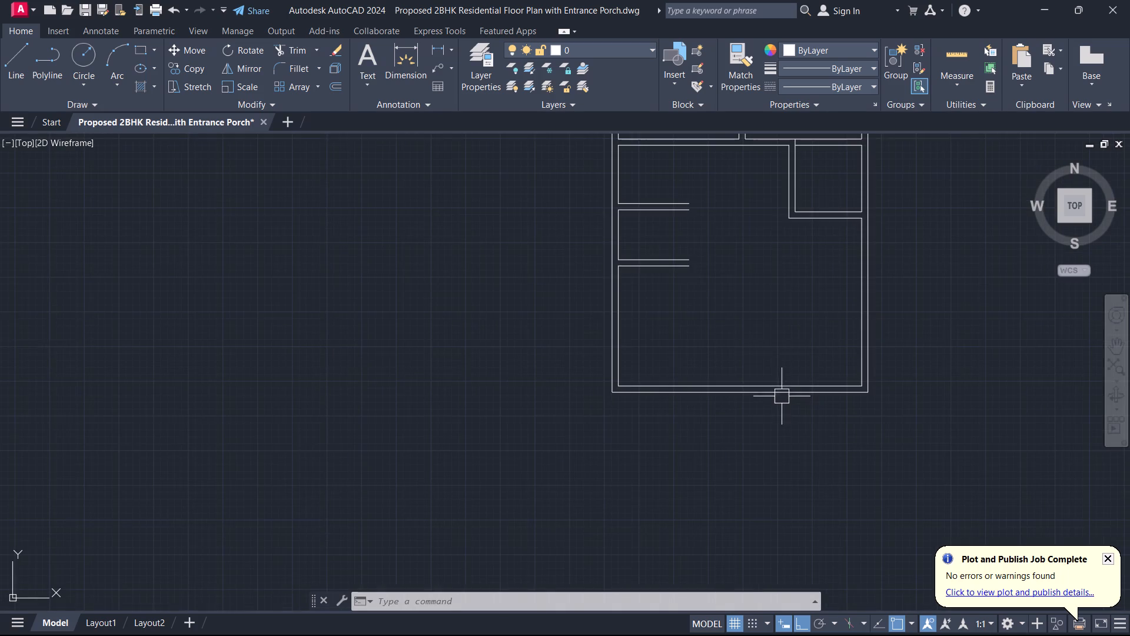
middle_click_drag(747, 317, 762, 439)
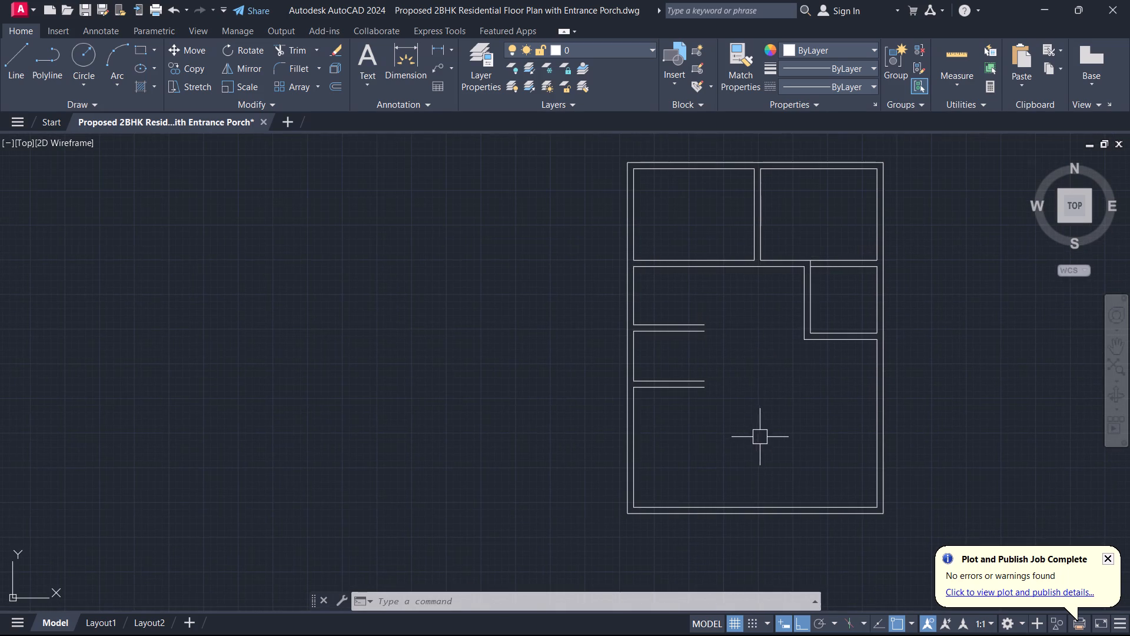
Offset the inner left wall segments of the two stacked left-hand spaces 8'6" to the right to close both rooms.
type("o")
key("space")
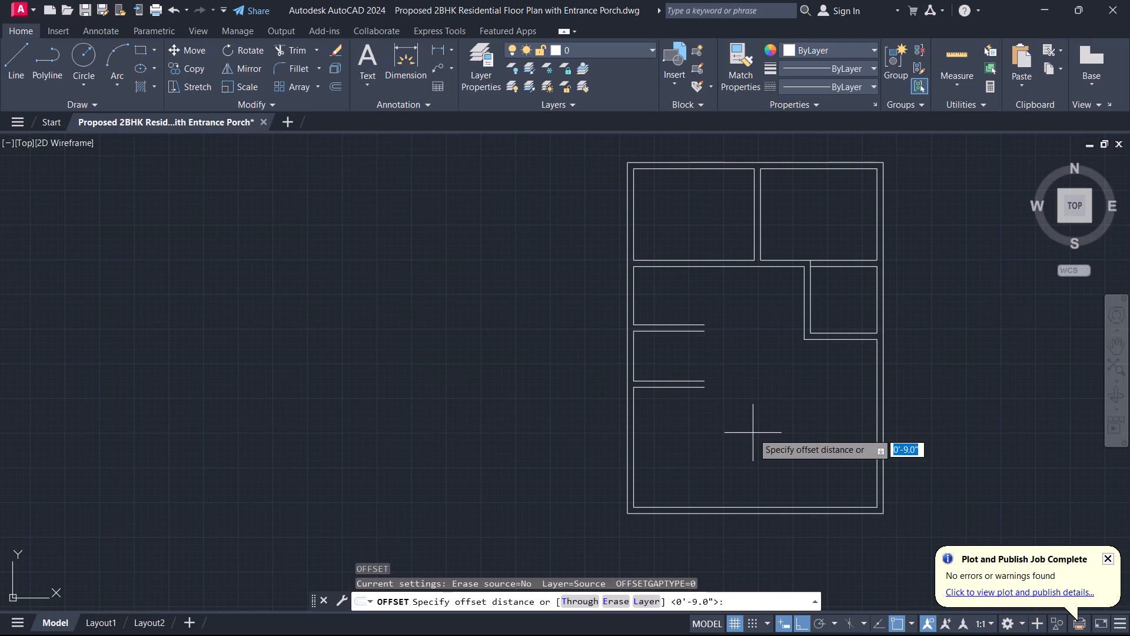
type("8'6")
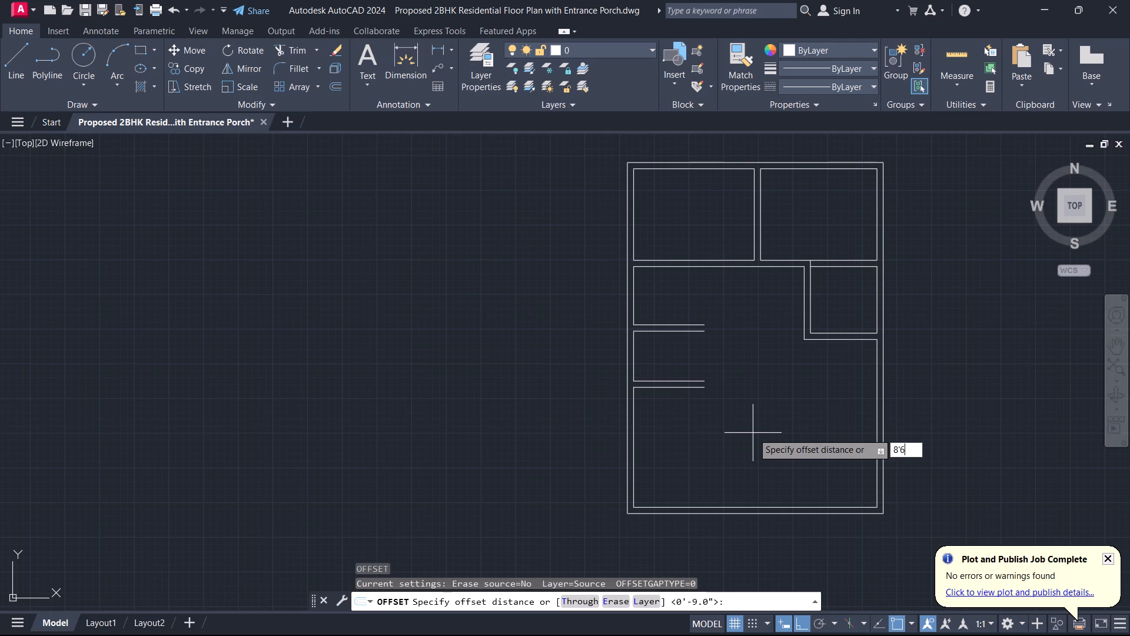
key("Return")
scroll(686, 347, "up", 2)
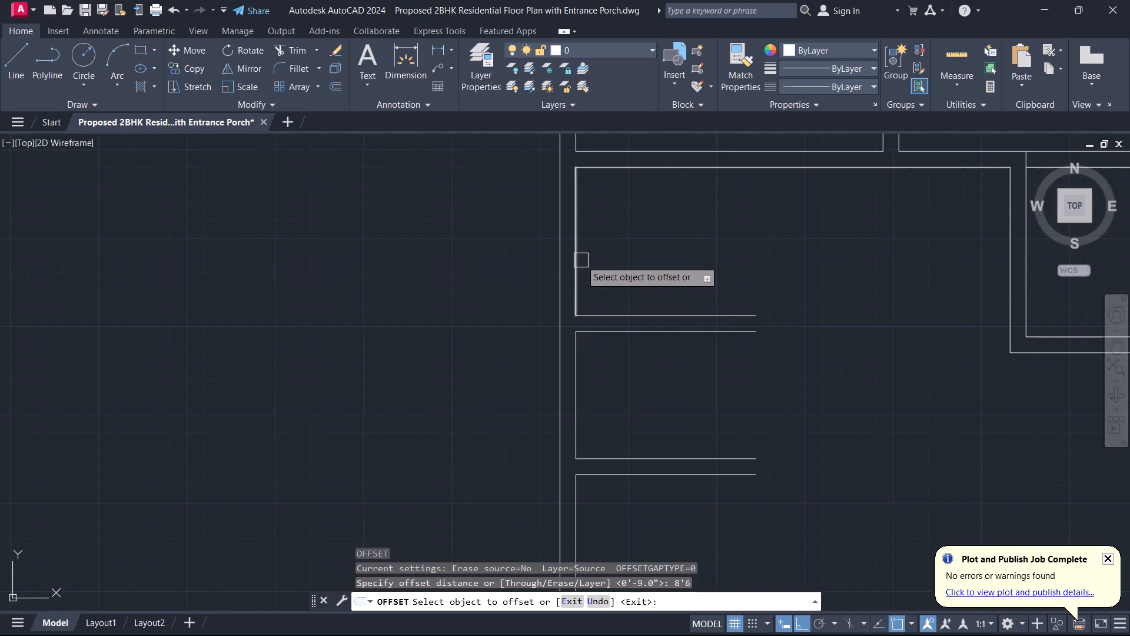
left_click(581, 260)
left_click(676, 259)
left_click(582, 431)
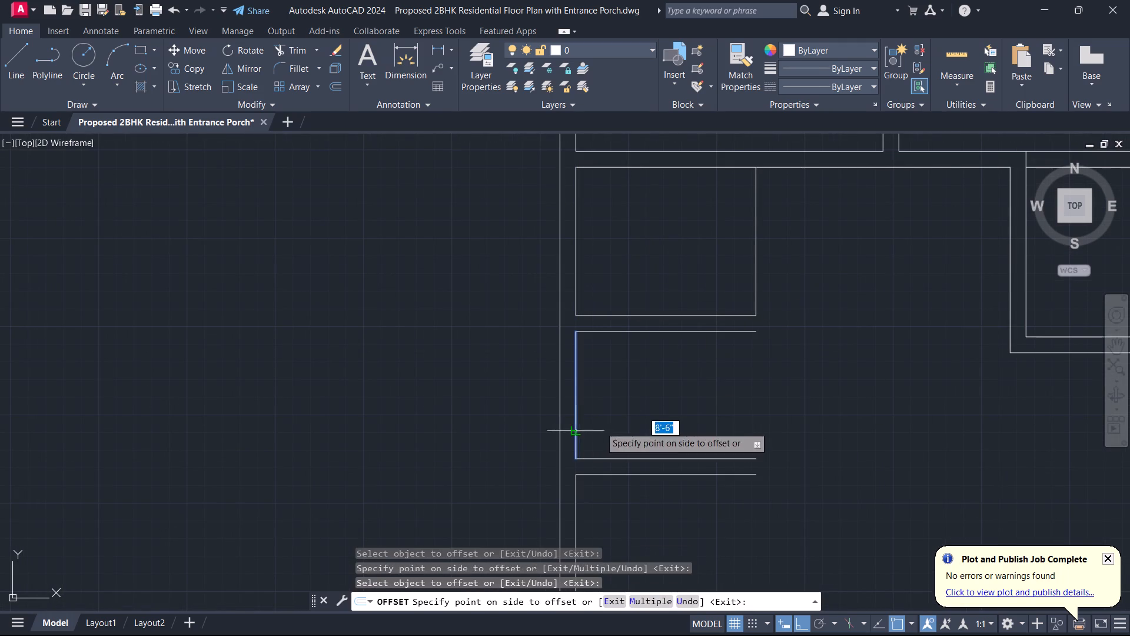
left_click(634, 421)
key("Escape")
Offset the right line of the lower of the two small left rooms 9" to the right.
key("o")
key("space")
key("9")
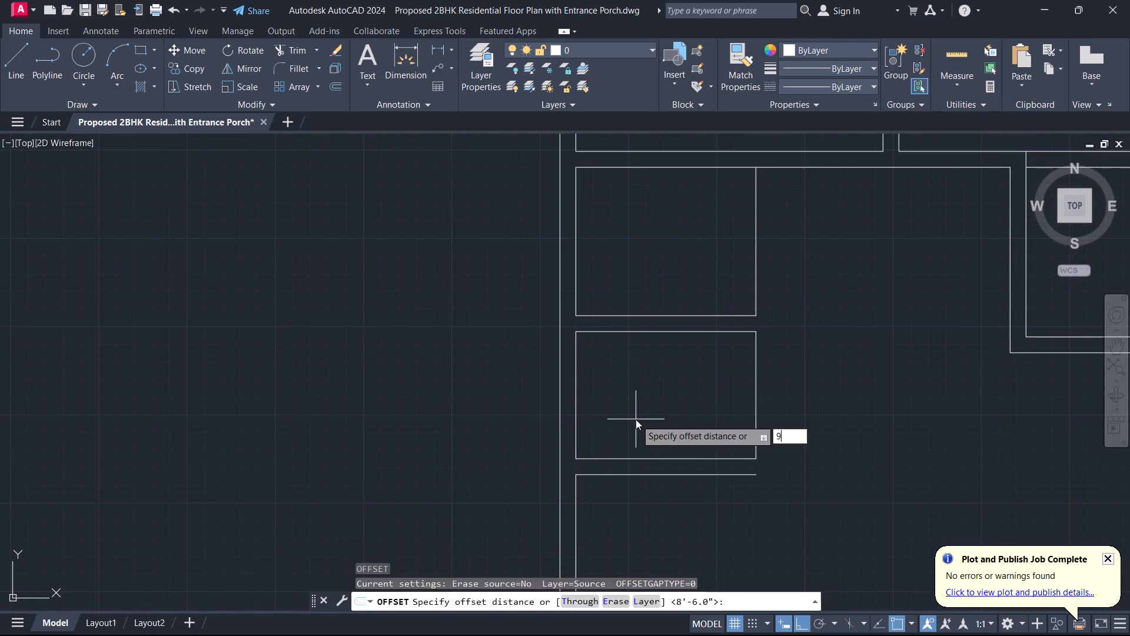
key("Return")
left_click_drag(759, 410, 765, 412)
left_click(818, 405)
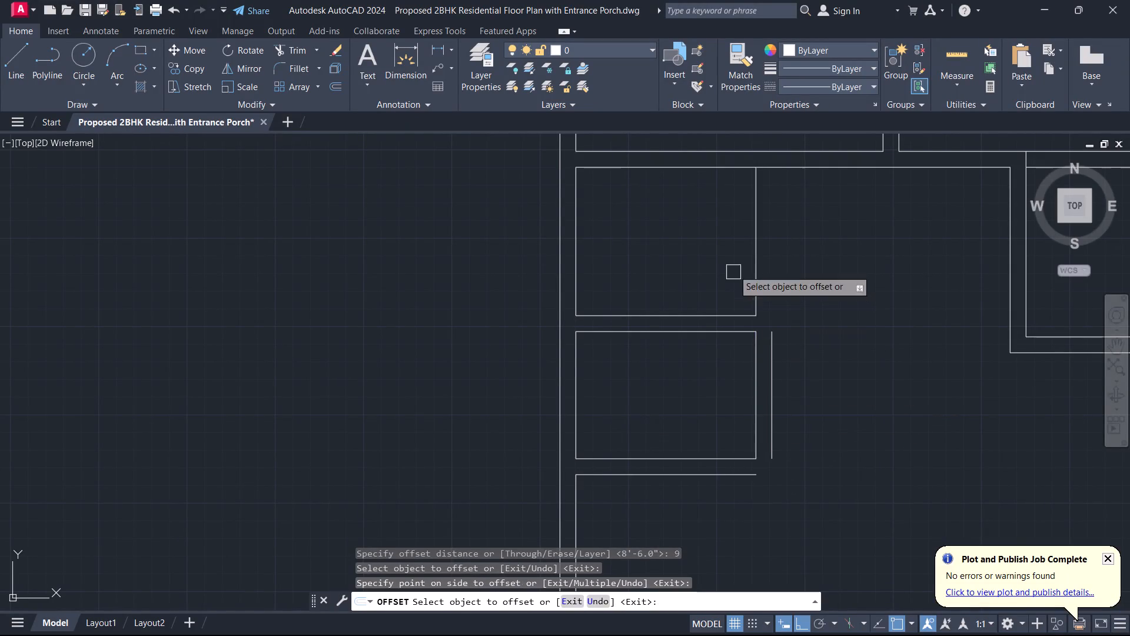
key("Escape")
Fillet the new outer vertical line with the lower line of the partition beneath the lower small left room.
key("f")
key("space")
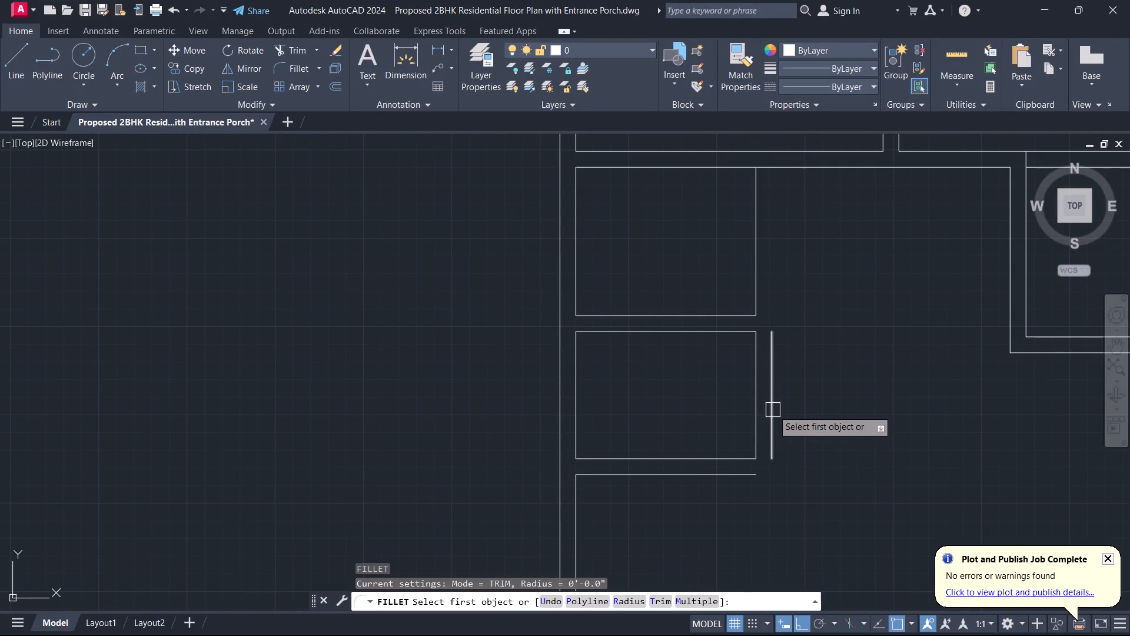
left_click(773, 410)
left_click(743, 479)
key("space")
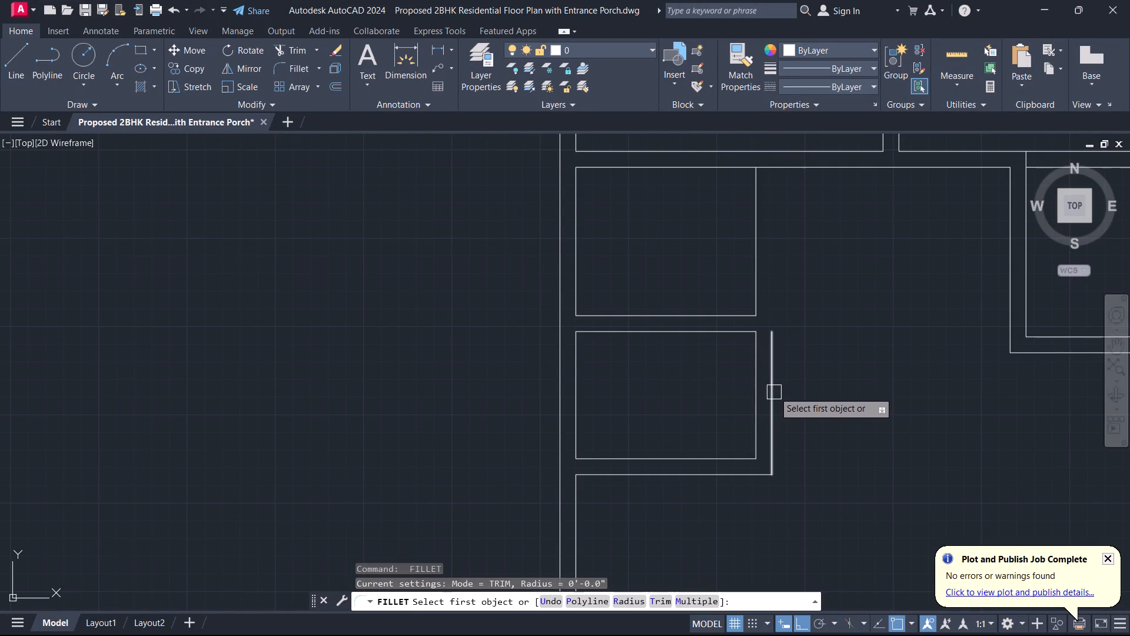
left_click(774, 392)
key("Escape")
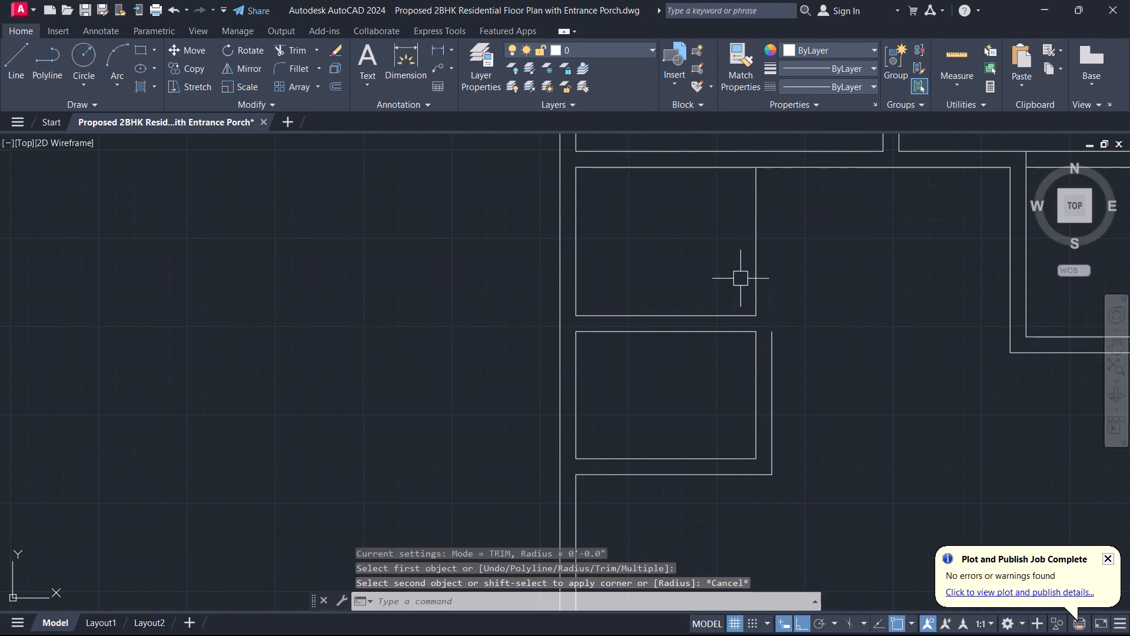
Extend the outer vertical line of the small left rooms up to the wall beneath the upper rooms.
type("ex")
key("space")
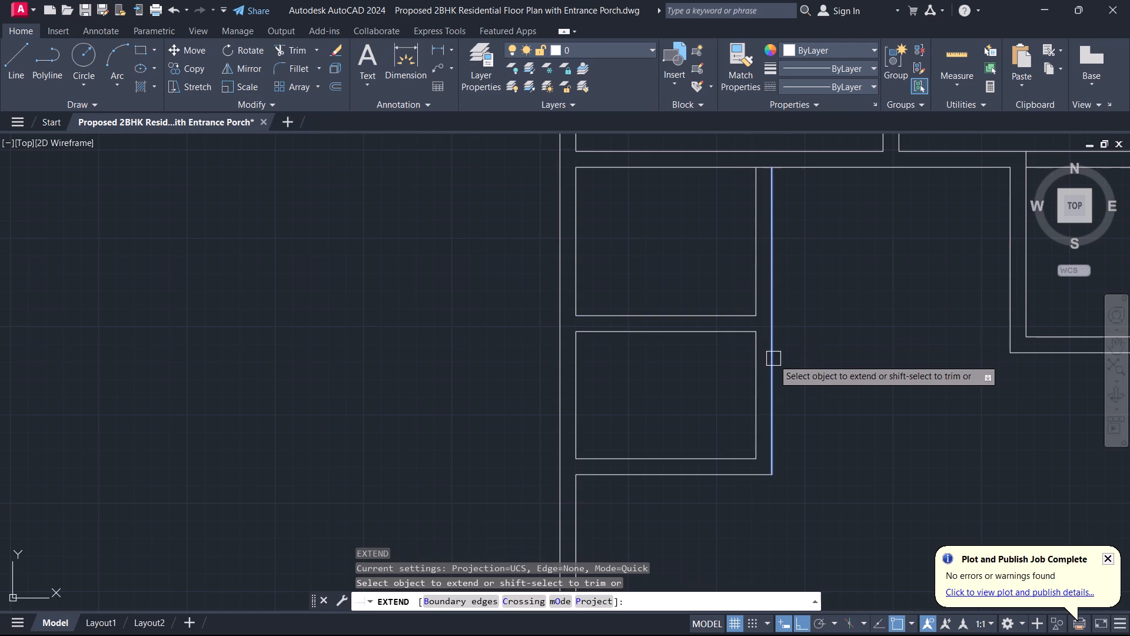
left_click(773, 359)
key("Escape")
Trim the horizontal wall line between the two vertical partition lines at the top of the small left rooms.
scroll(755, 163, "up", 2)
middle_click_drag(755, 163, 753, 323)
key("t")
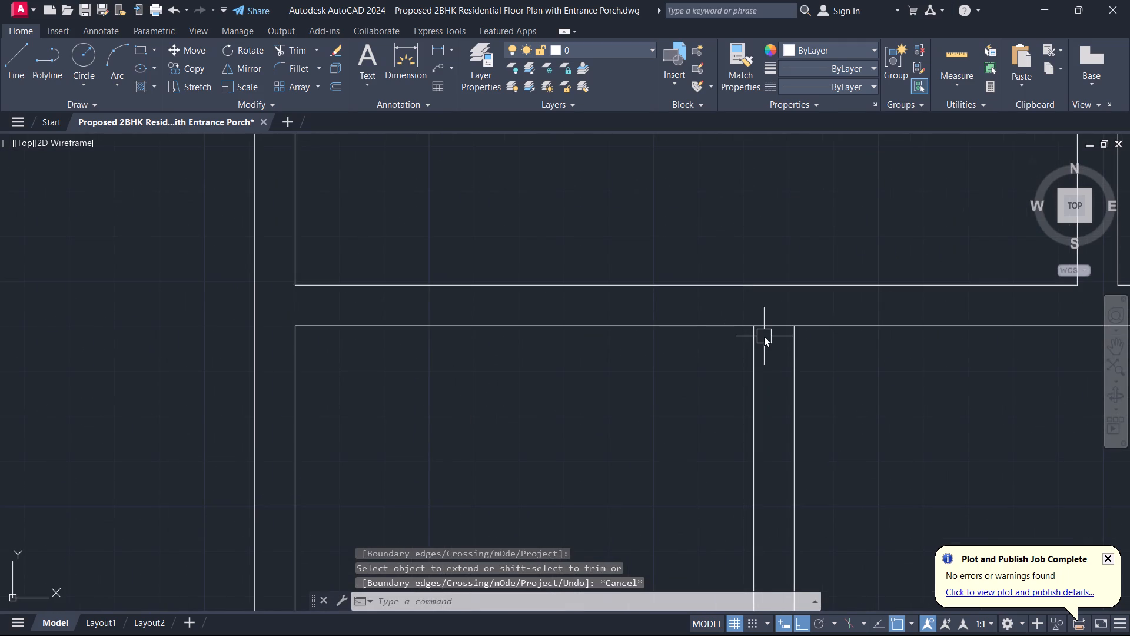
key("r")
key("space")
left_click(775, 320)
key("Escape")
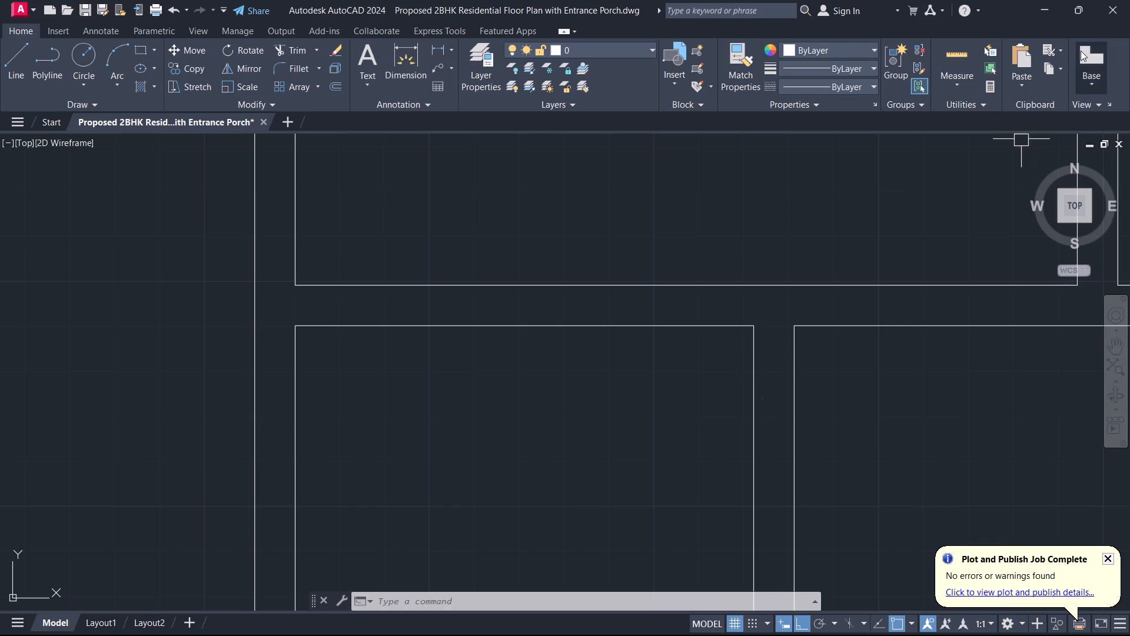
Offset the inner bottom wall line 11' upward.
scroll(556, 350, "down", 4)
middle_click_drag(723, 370, 773, 318)
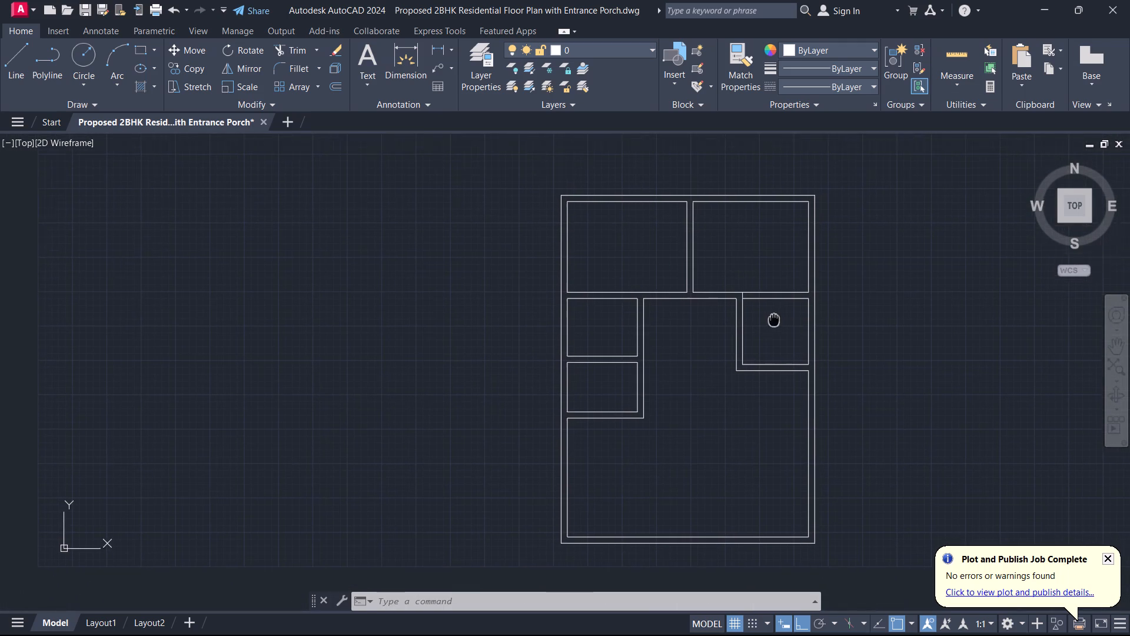
middle_click_drag(773, 318, 769, 316)
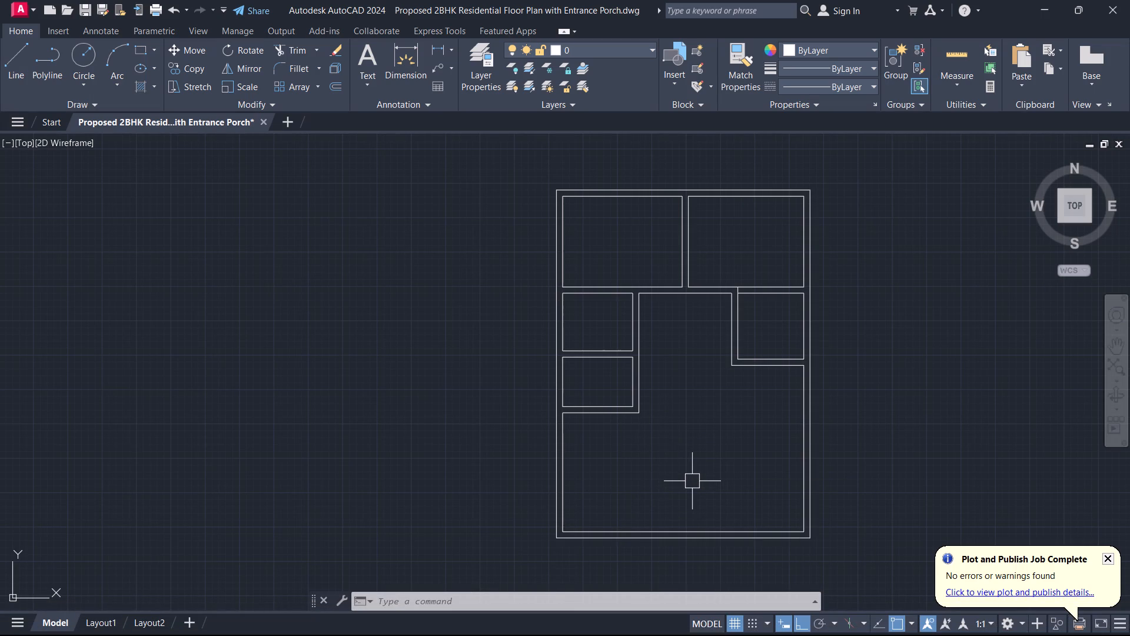
type("o")
key("space")
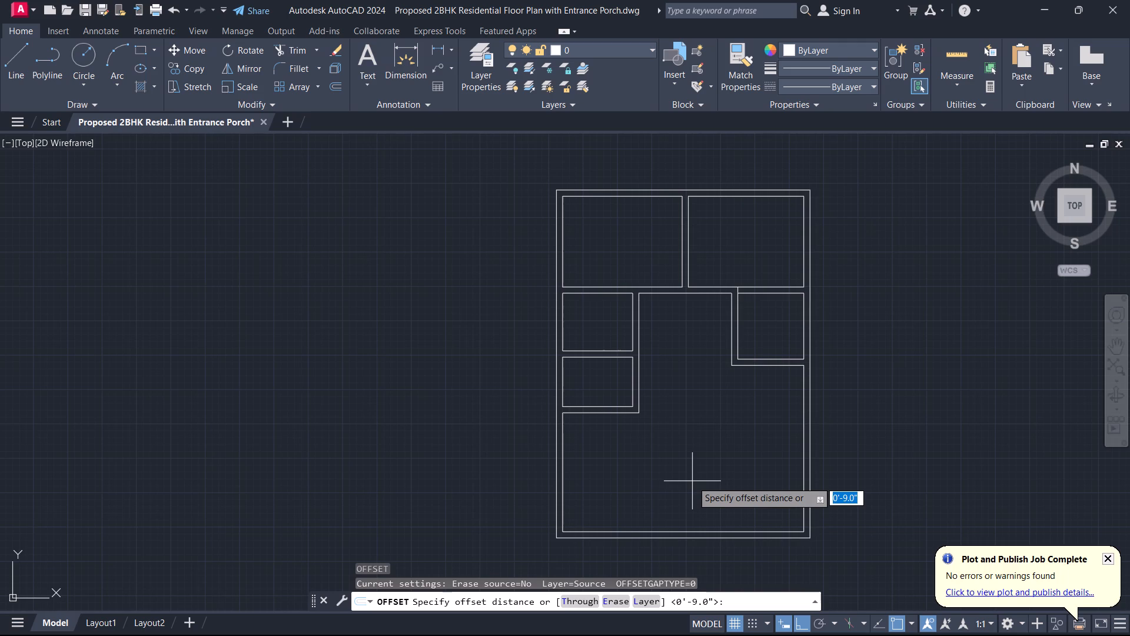
type("11'")
key("Return")
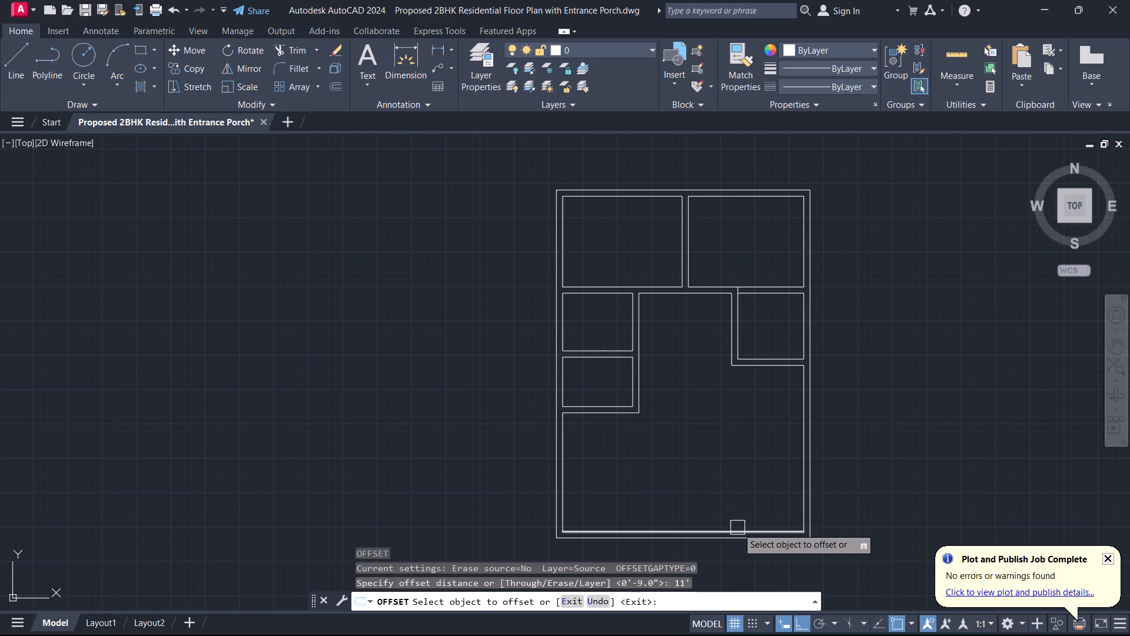
left_click(737, 528)
left_click(739, 473)
key("Escape")
Offset the new horizontal line across the lower area 9" upward.
type("o")
key("space")
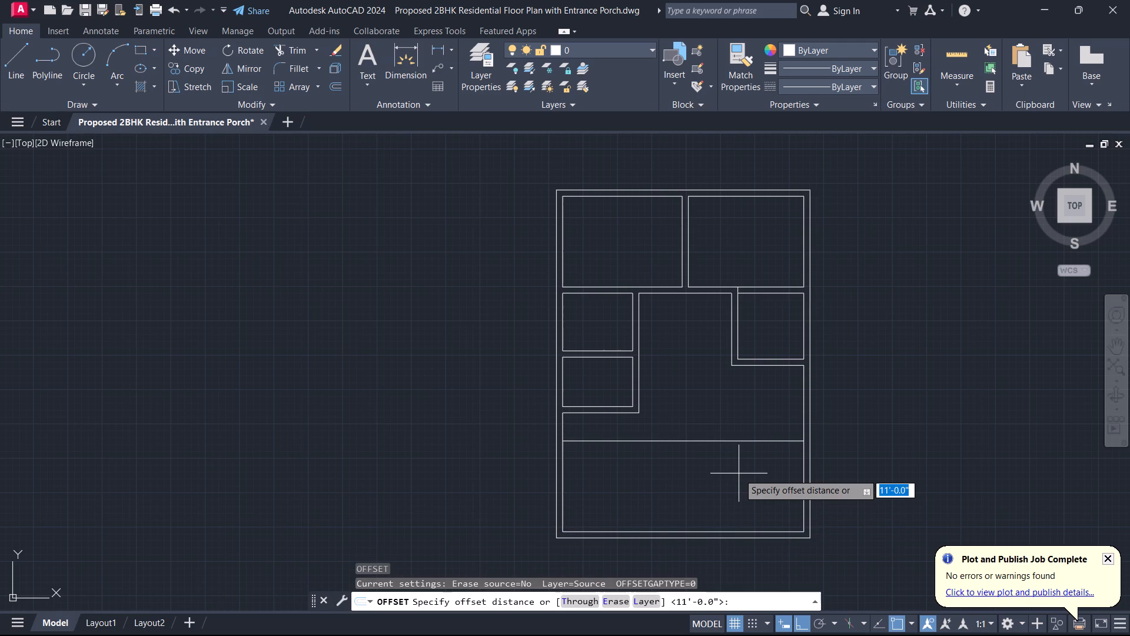
key("9")
key("Return")
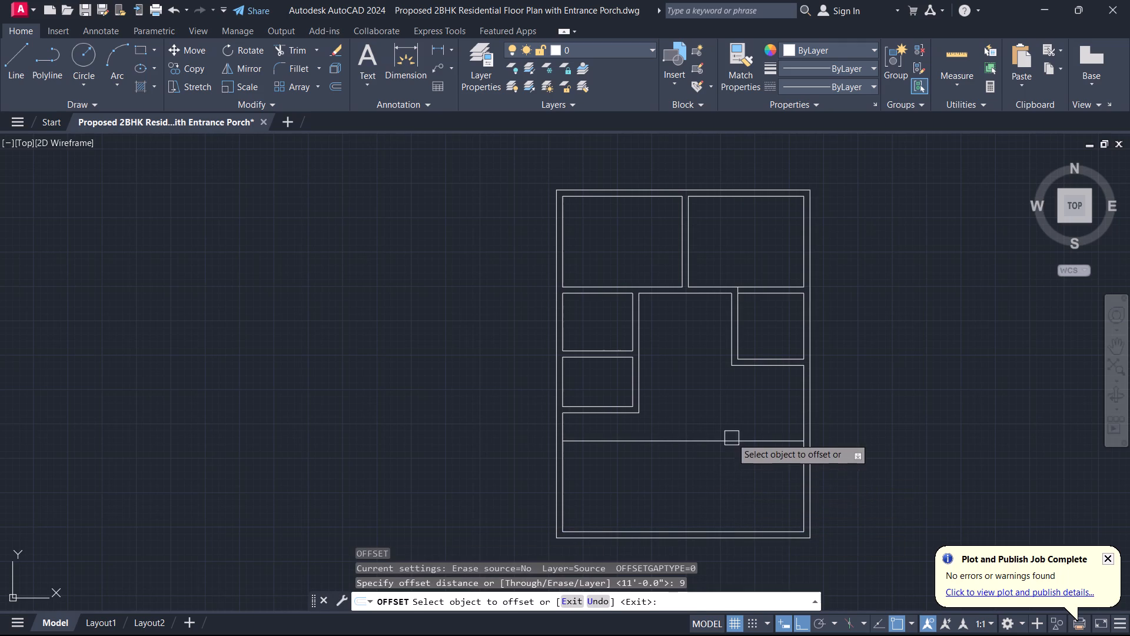
left_click(732, 438)
left_click(750, 397)
key("Escape")
Offset the inner right wall line of the lower area 10' to the left.
type("o")
key("space")
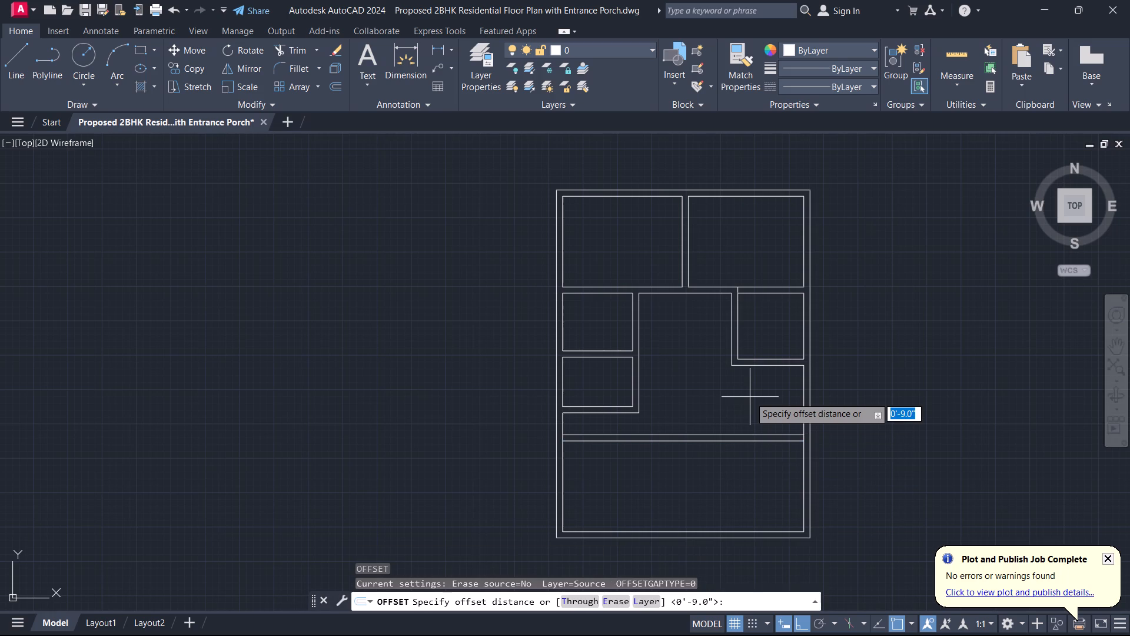
type("10'")
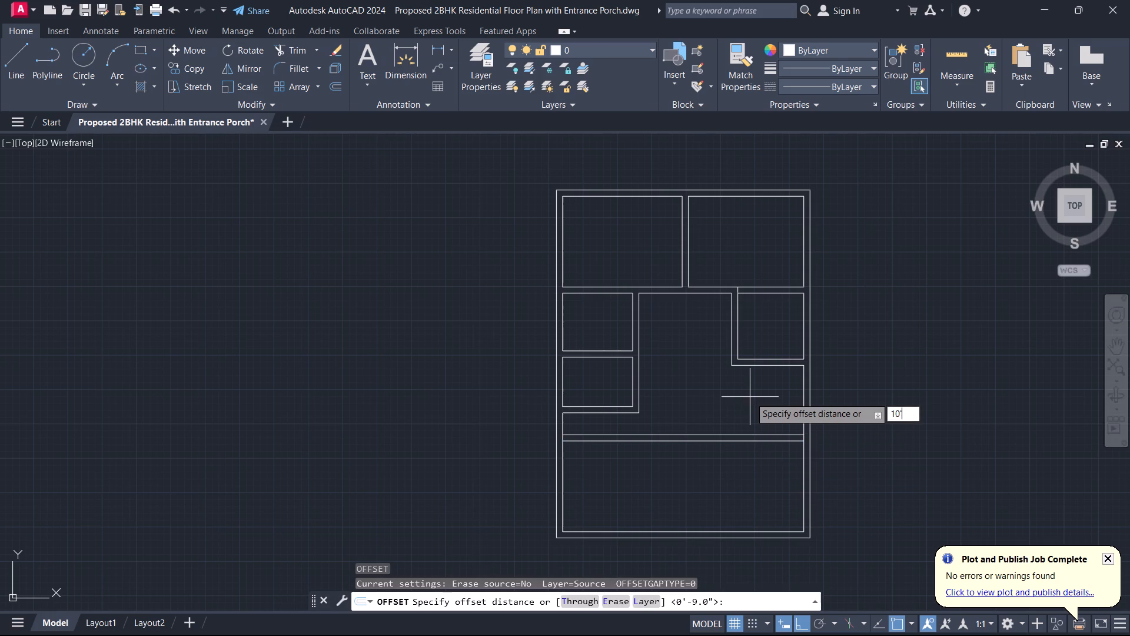
key("Return")
left_click(798, 416)
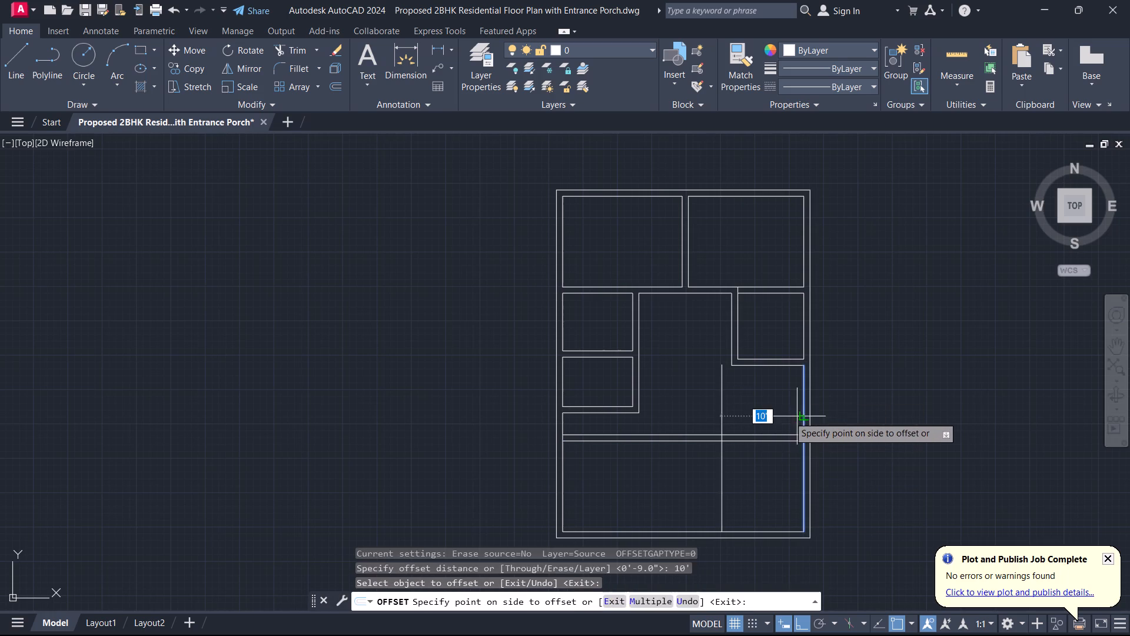
left_click(771, 412)
key("Escape")
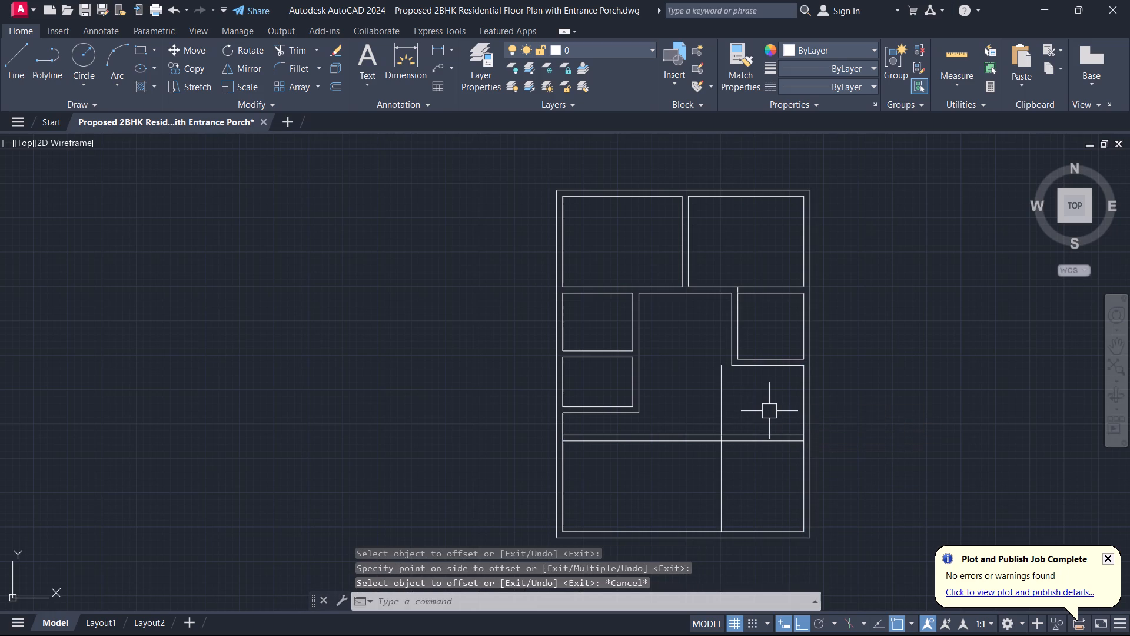
Offset the new vertical partition line 9" to the left.
key("t")
key("Escape")
type("o 9")
key("Return")
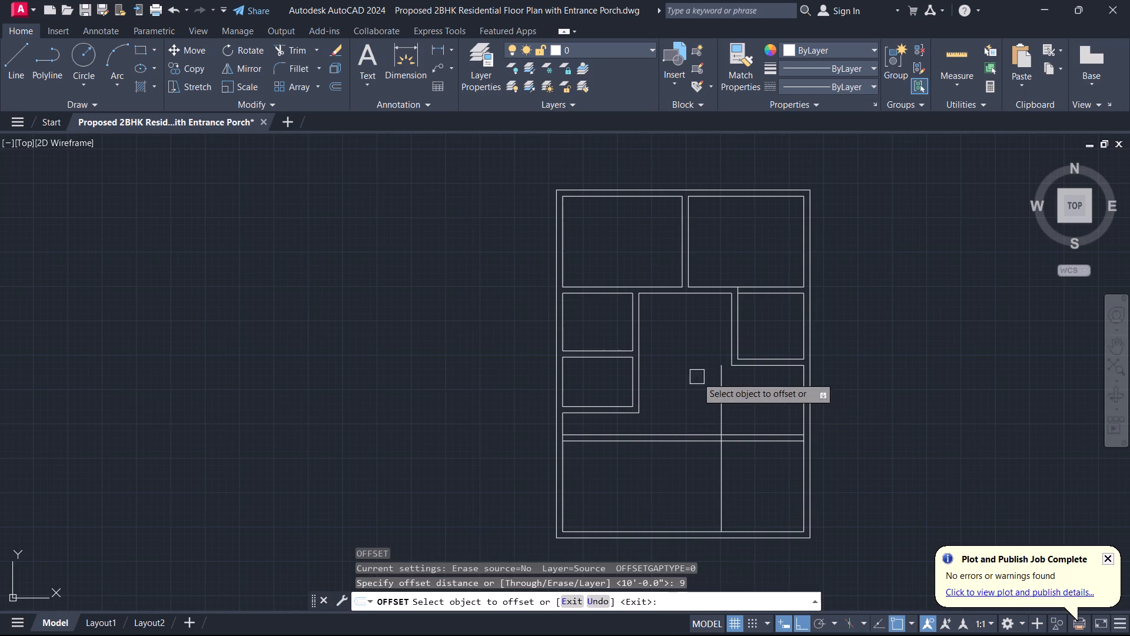
left_click(724, 395)
left_click(701, 389)
key("Escape")
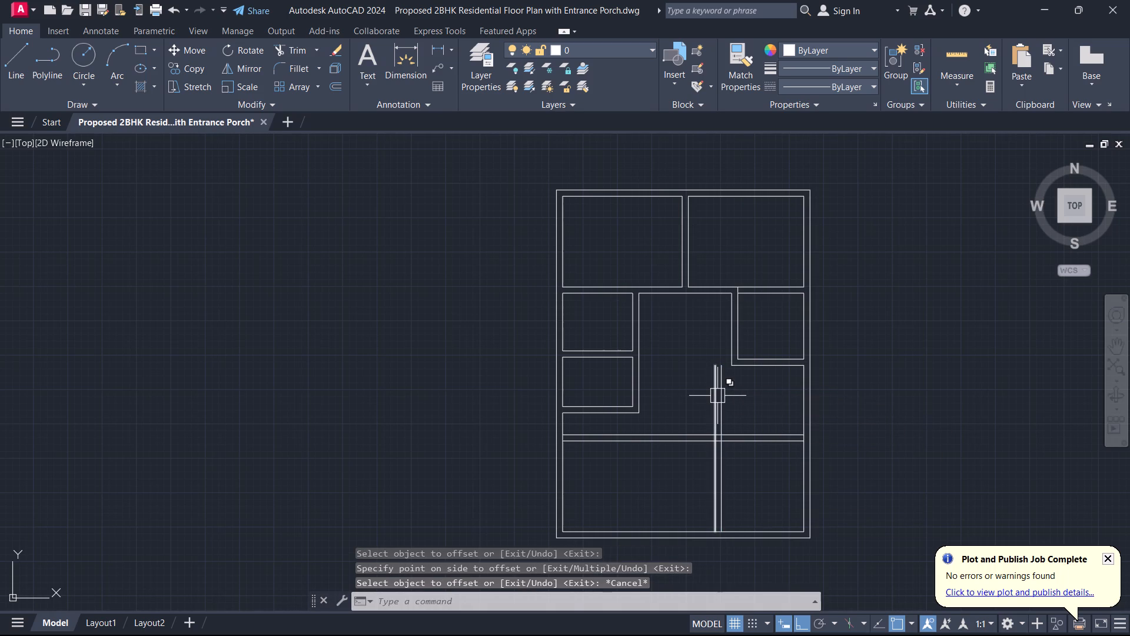
Trim the partition lines extending above and to the left of the lower right room's corner.
type("tr")
key("space")
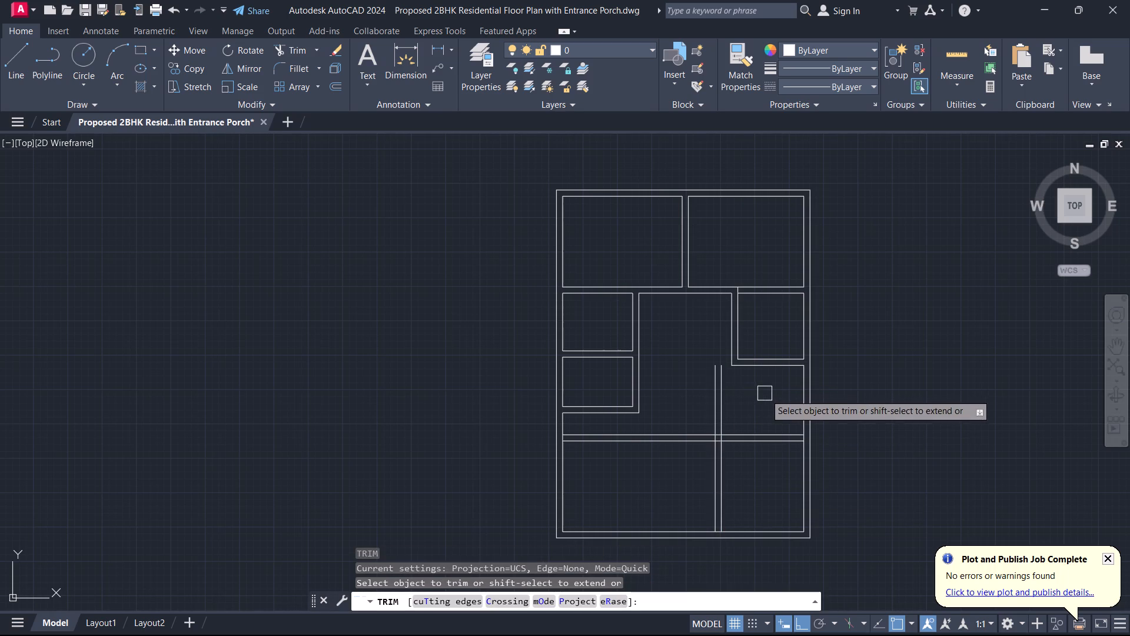
left_click_drag(765, 394, 679, 478)
key("Escape")
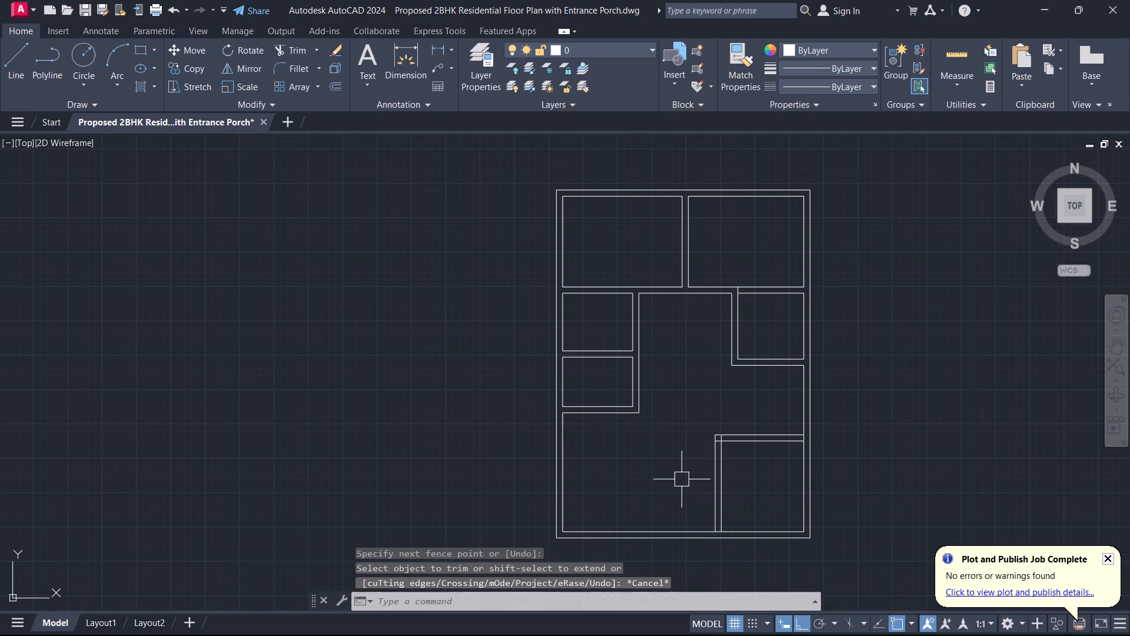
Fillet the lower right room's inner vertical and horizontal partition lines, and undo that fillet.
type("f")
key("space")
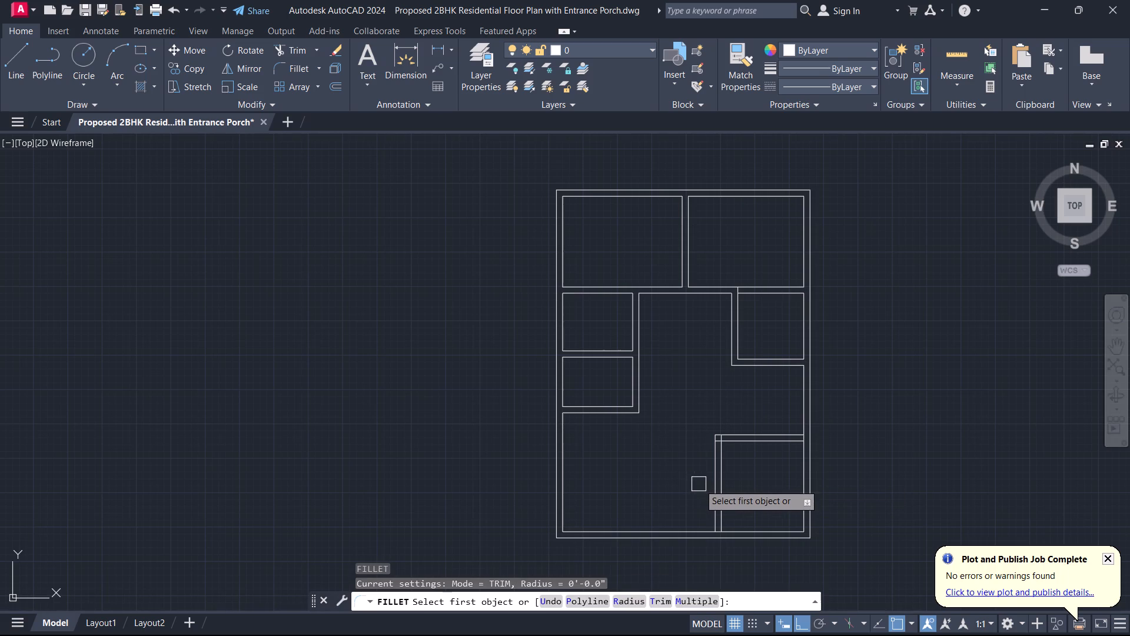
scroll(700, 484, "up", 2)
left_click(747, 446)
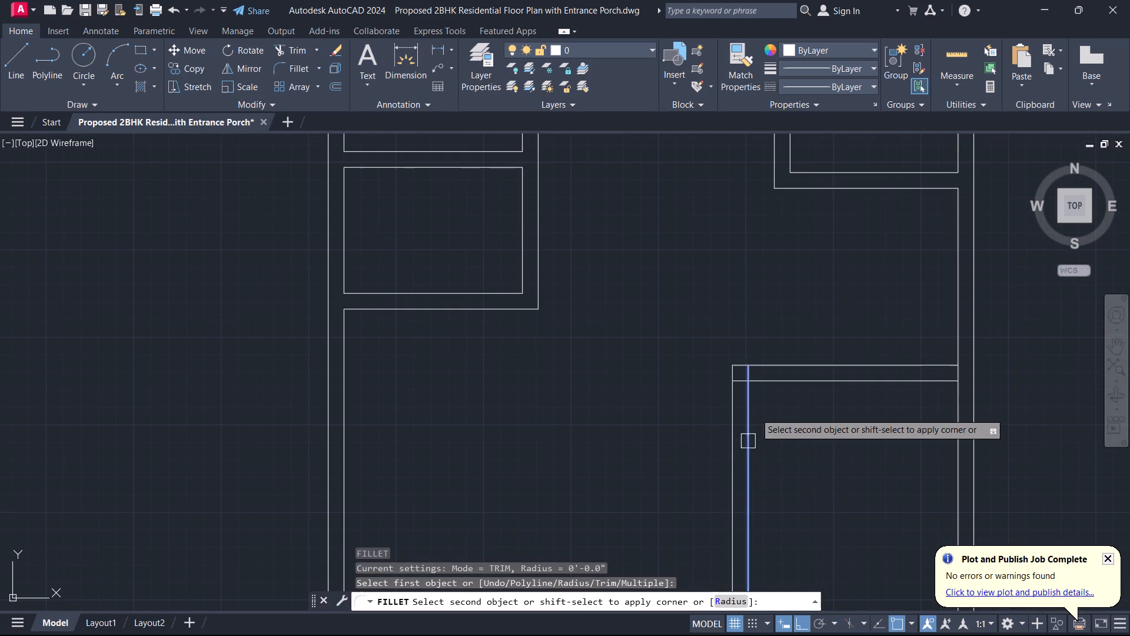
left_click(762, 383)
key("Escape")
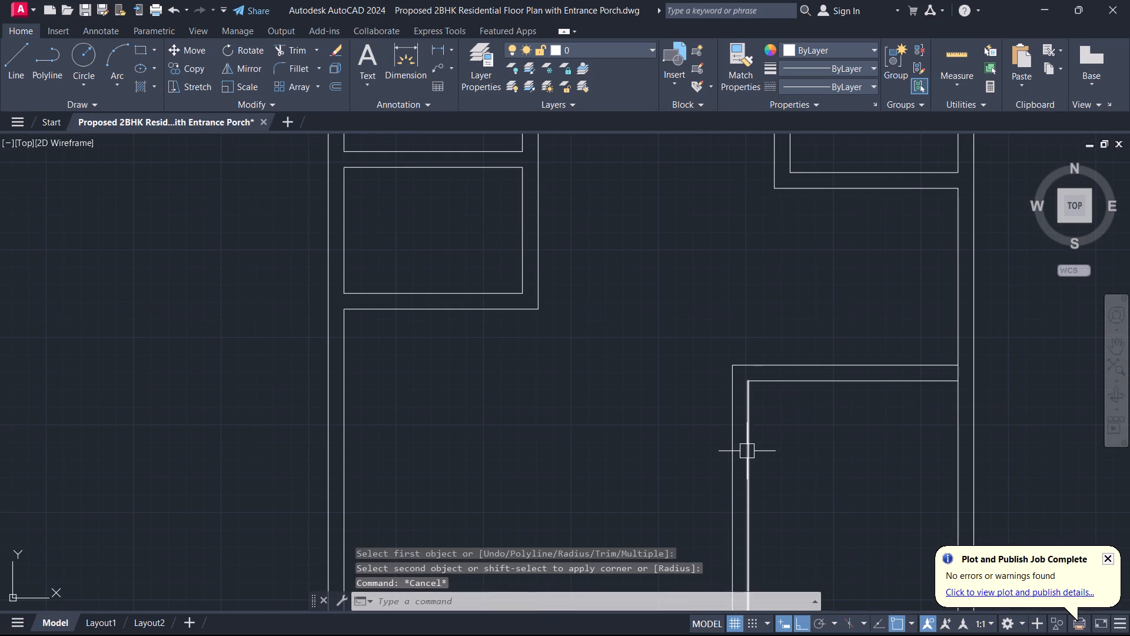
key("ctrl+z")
Trim the lower horizontal partition line between the two vertical lines at the lower right room's upper left corner.
scroll(735, 450, "up", 3)
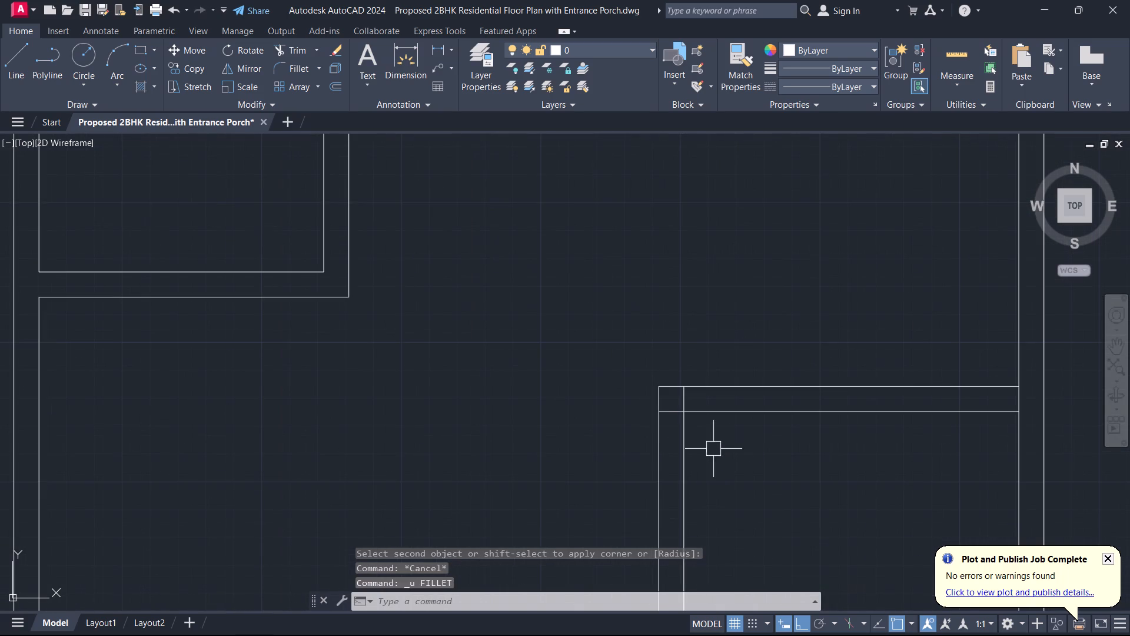
key("t")
key("r")
key("space")
scroll(673, 419, "up", 2)
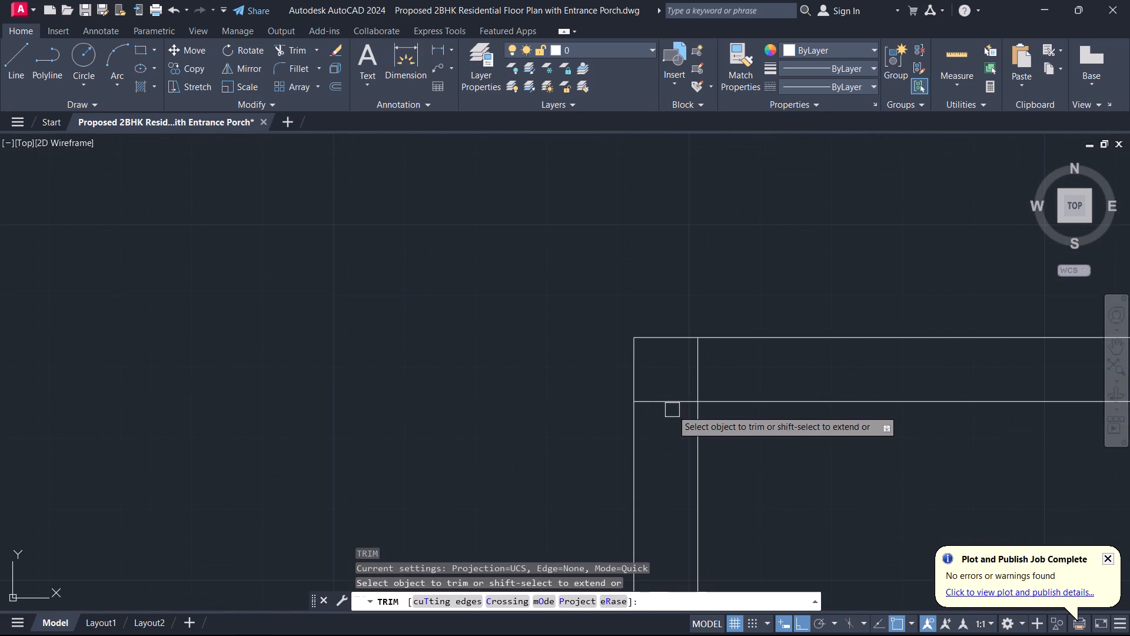
left_click(672, 410)
left_click(672, 390)
key("Escape")
Offset the inner vertical partition line of the lower right room 3' to the right.
type("o")
key("space")
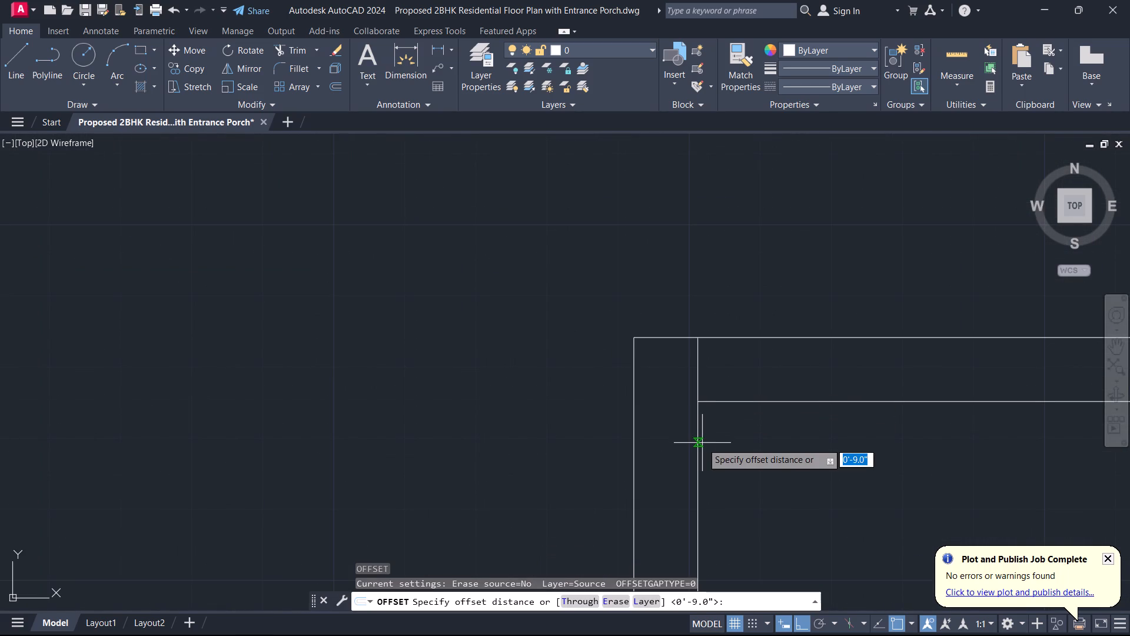
type("3'")
key("Return")
left_click(702, 443)
left_click(926, 469)
key("Escape")
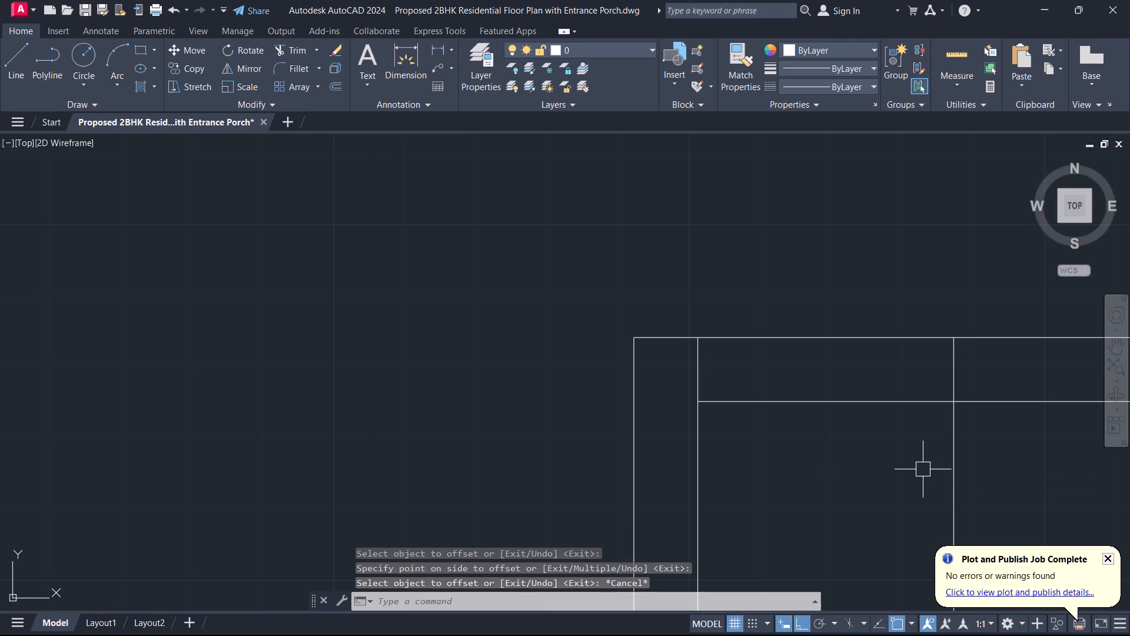
Offset the plan's outer bottom wall line 7' downward.
scroll(921, 469, "down", 2)
middle_click_drag(902, 492, 909, 320)
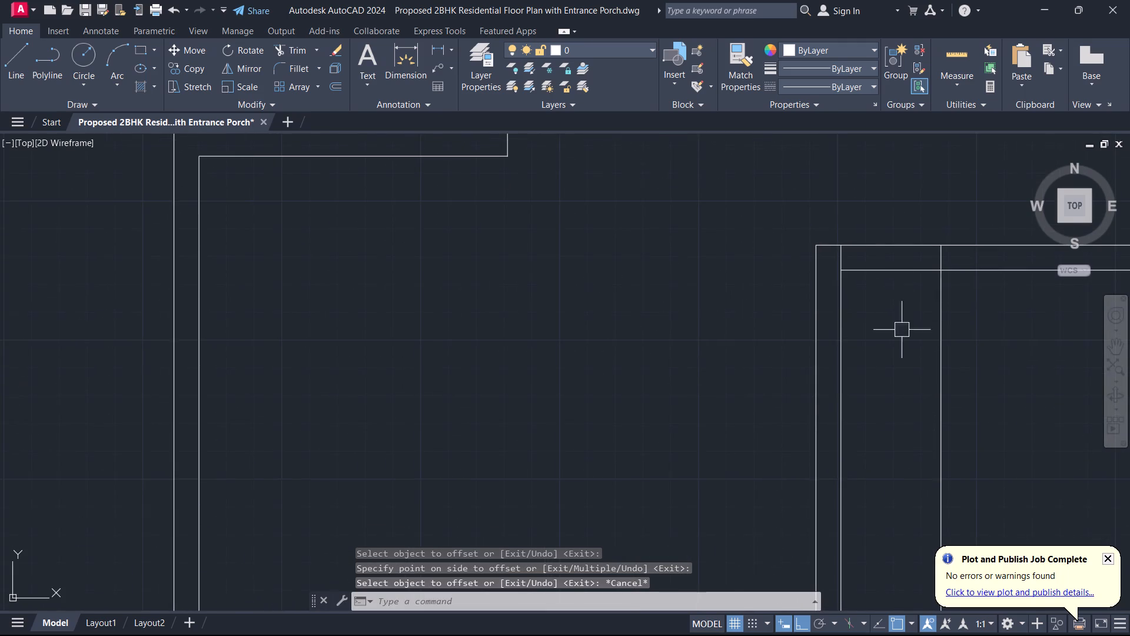
scroll(822, 430, "down", 2)
middle_click_drag(733, 497, 761, 345)
scroll(762, 383, "up", 1)
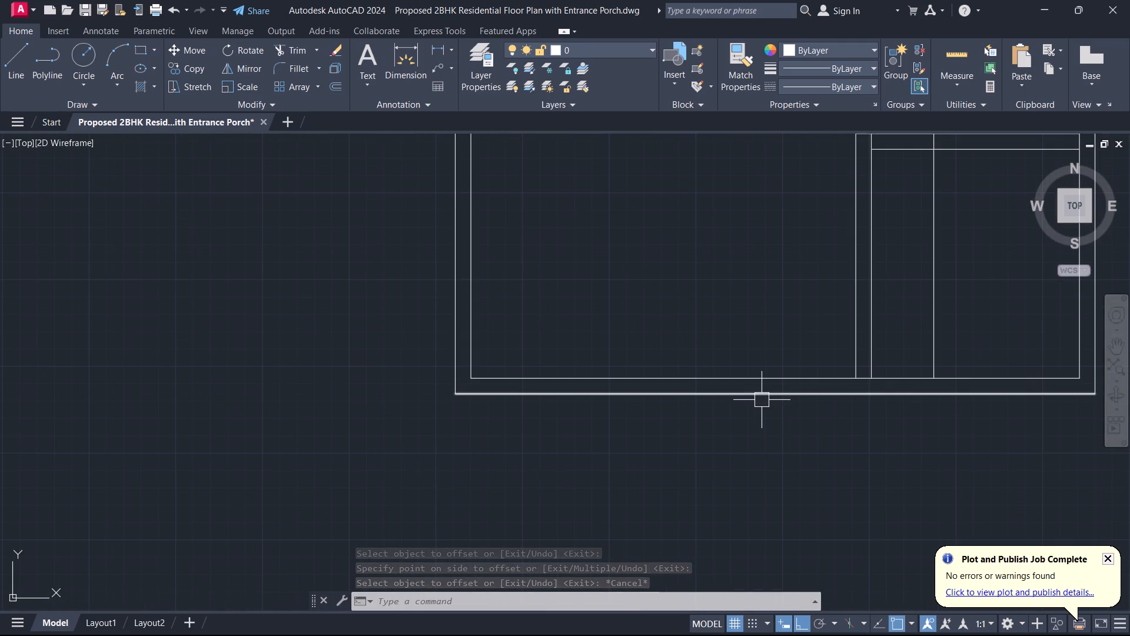
scroll(762, 400, "down", 1)
middle_click_drag(763, 406, 896, 327)
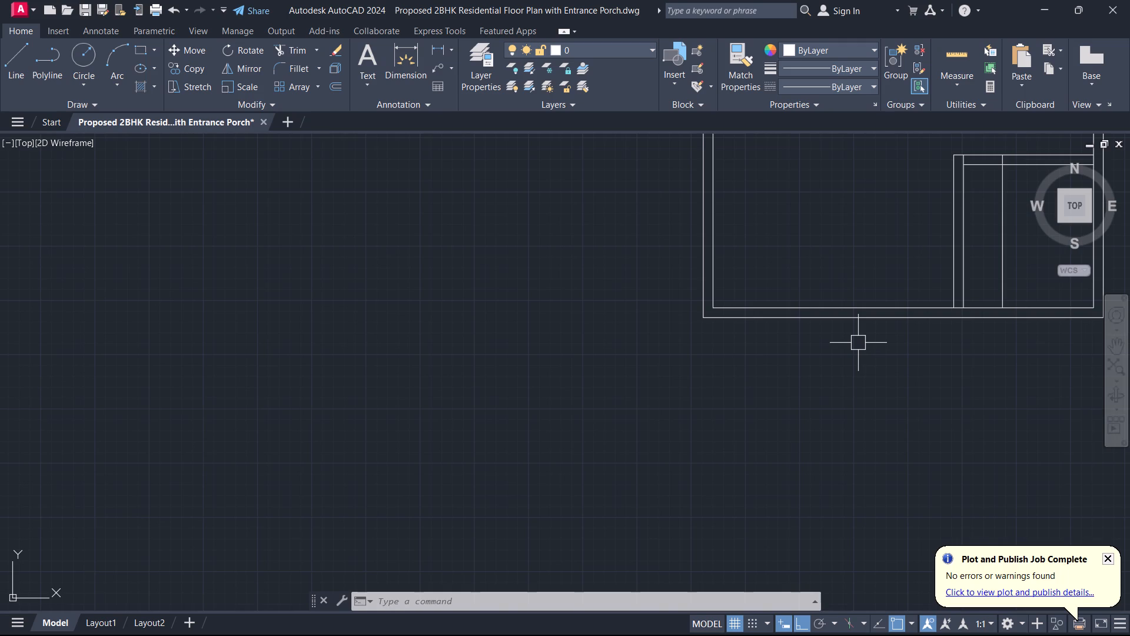
type("o")
key("space")
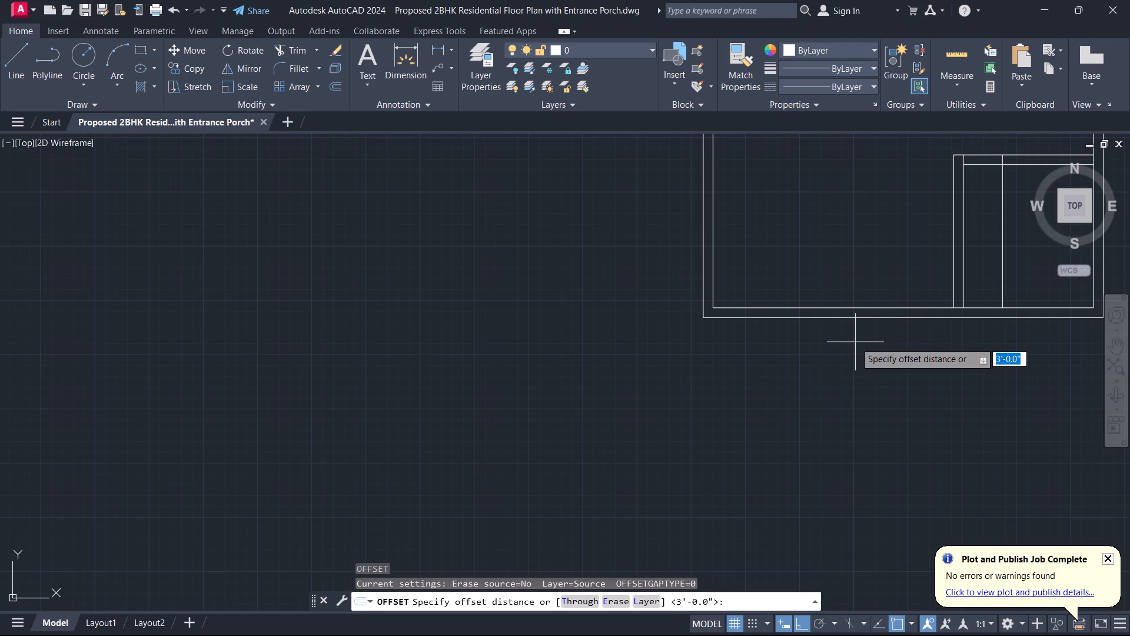
type("7'")
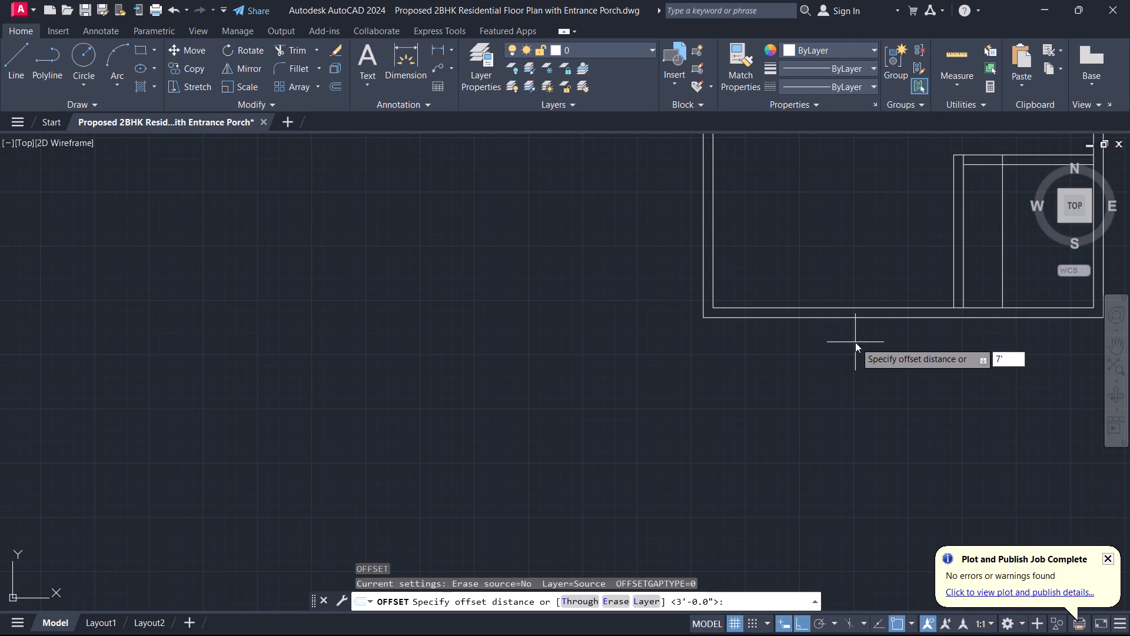
key("9")
key("BackSpace")
key("Return")
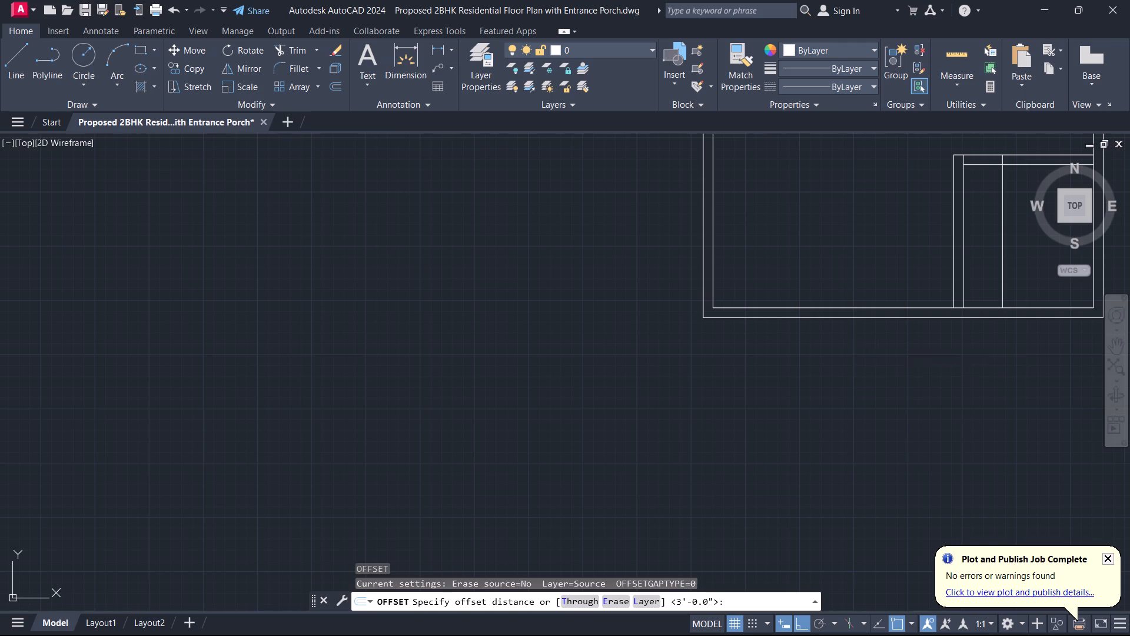
left_click(844, 323)
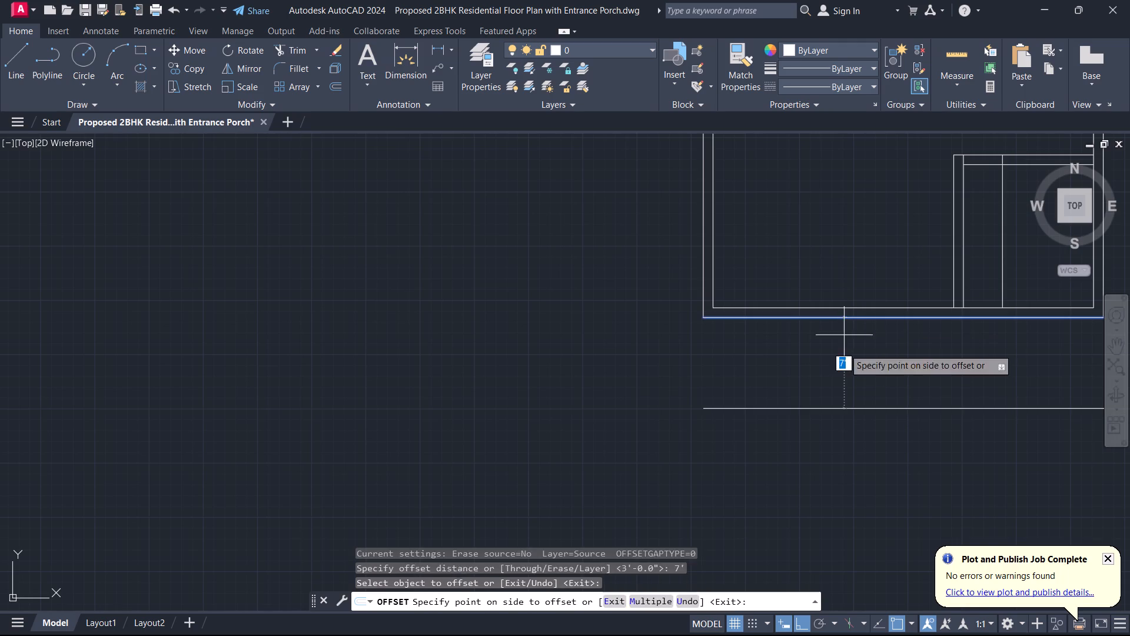
left_click(852, 389)
key("Escape")
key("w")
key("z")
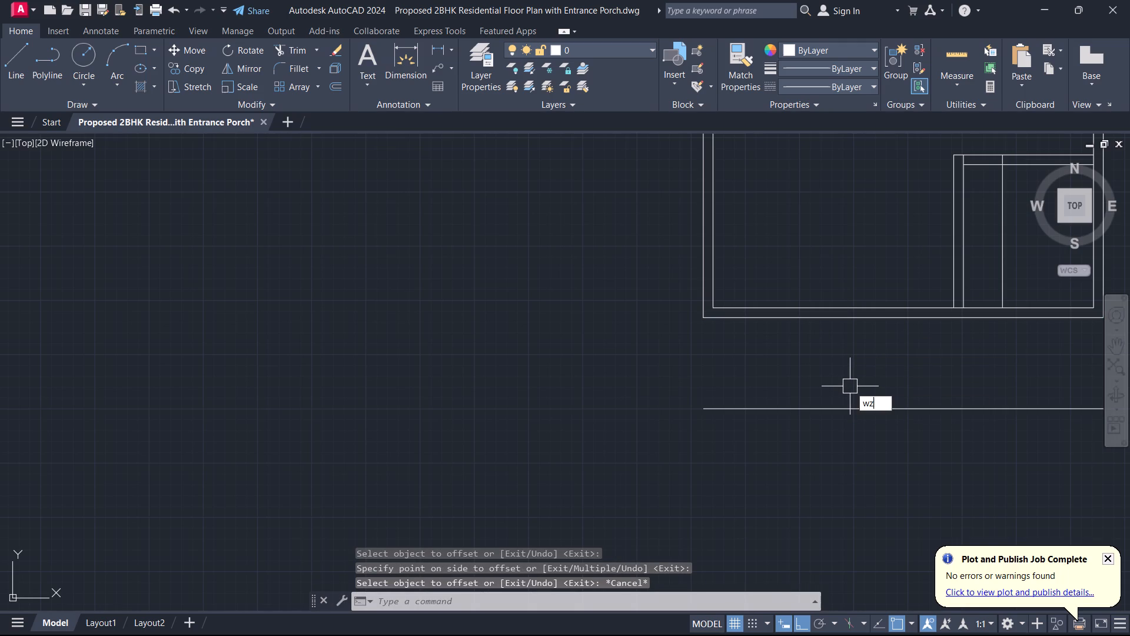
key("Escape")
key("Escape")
Extend the outer and inner left wall lines down to the new line below the plan.
type("ex")
key("space")
left_click(801, 276)
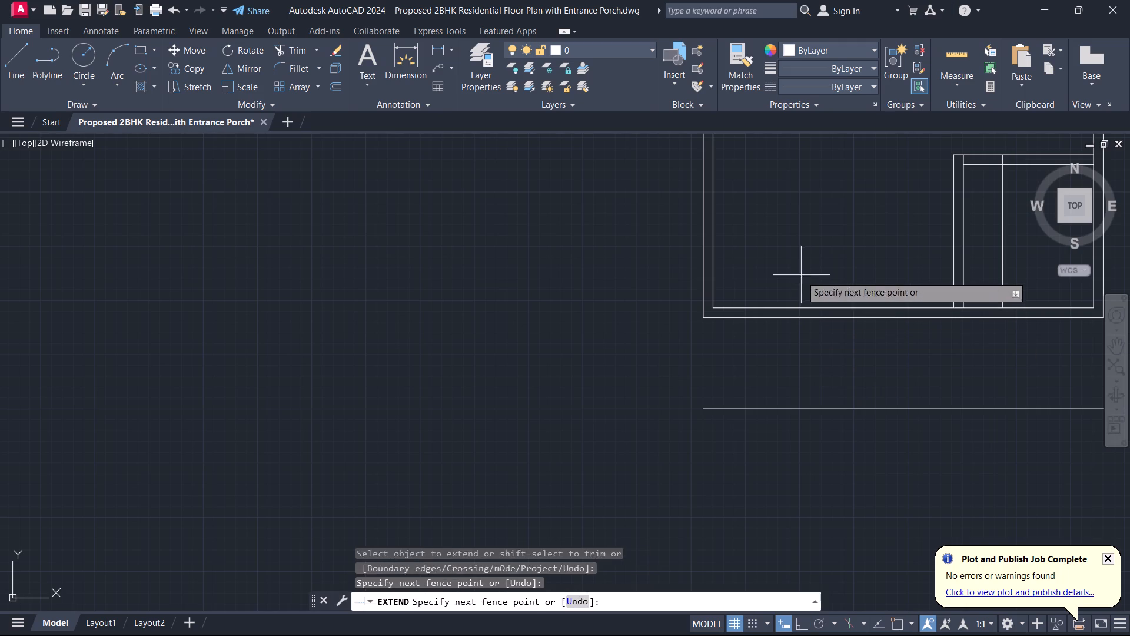
left_click(534, 306)
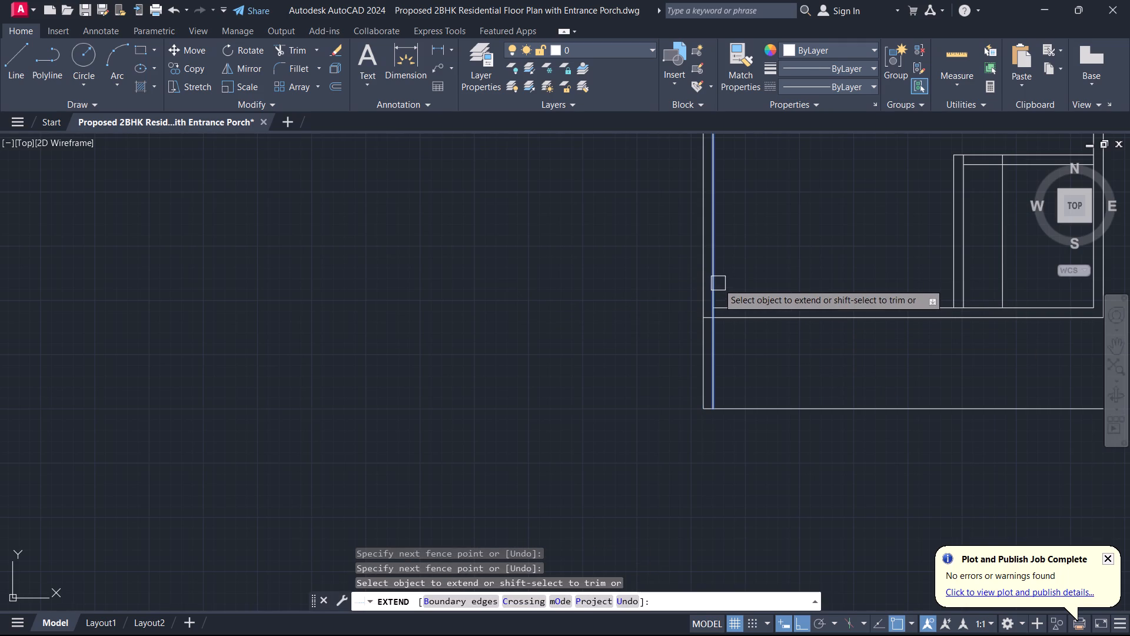
left_click(718, 283)
key("Escape")
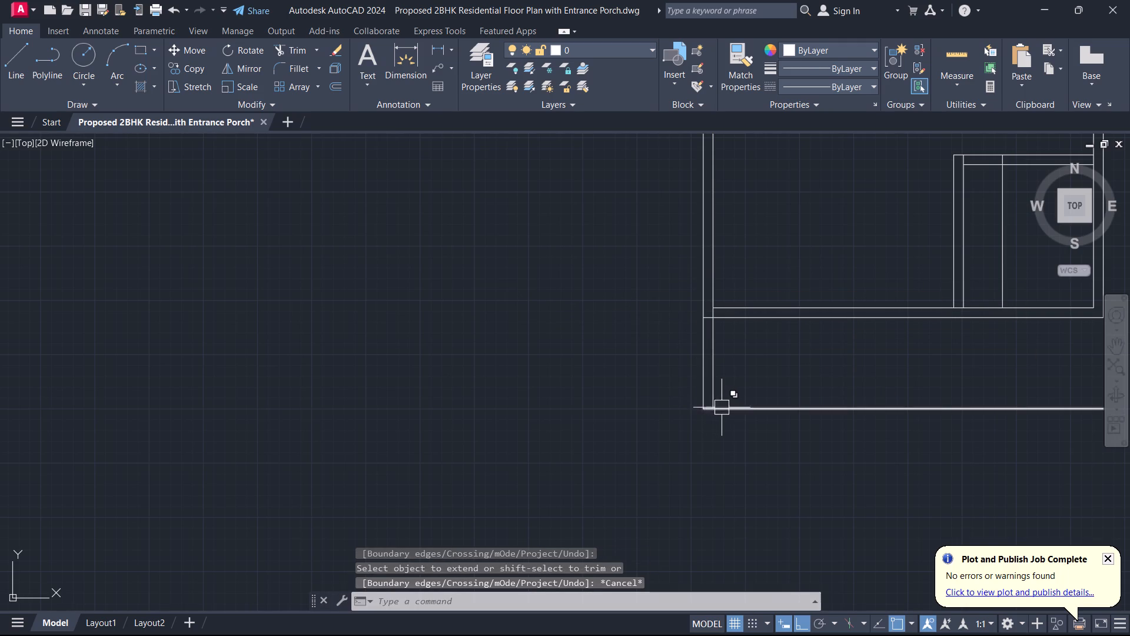
Offset the new bottom line below the plan 9" downward.
type("o 9")
key("Return")
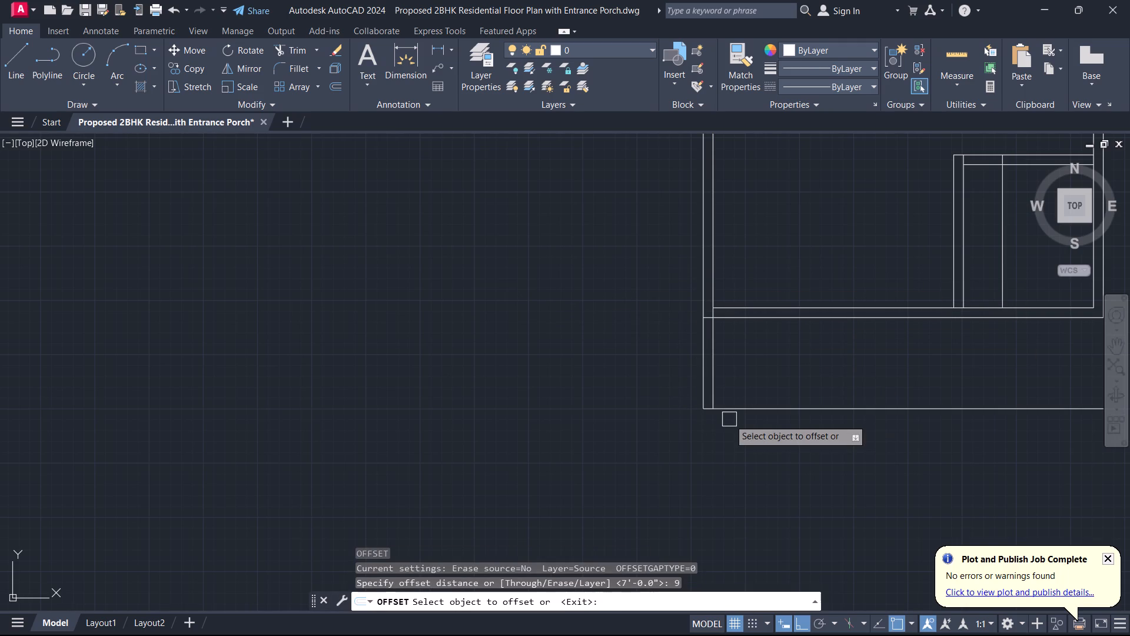
left_click(730, 409)
left_click(727, 462)
key("Escape")
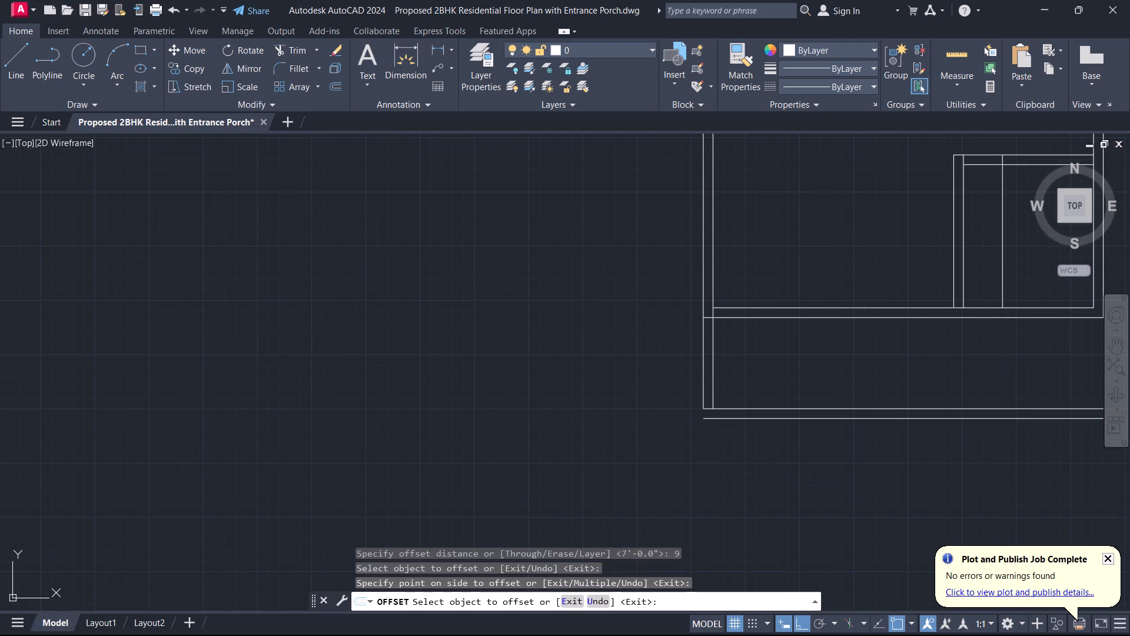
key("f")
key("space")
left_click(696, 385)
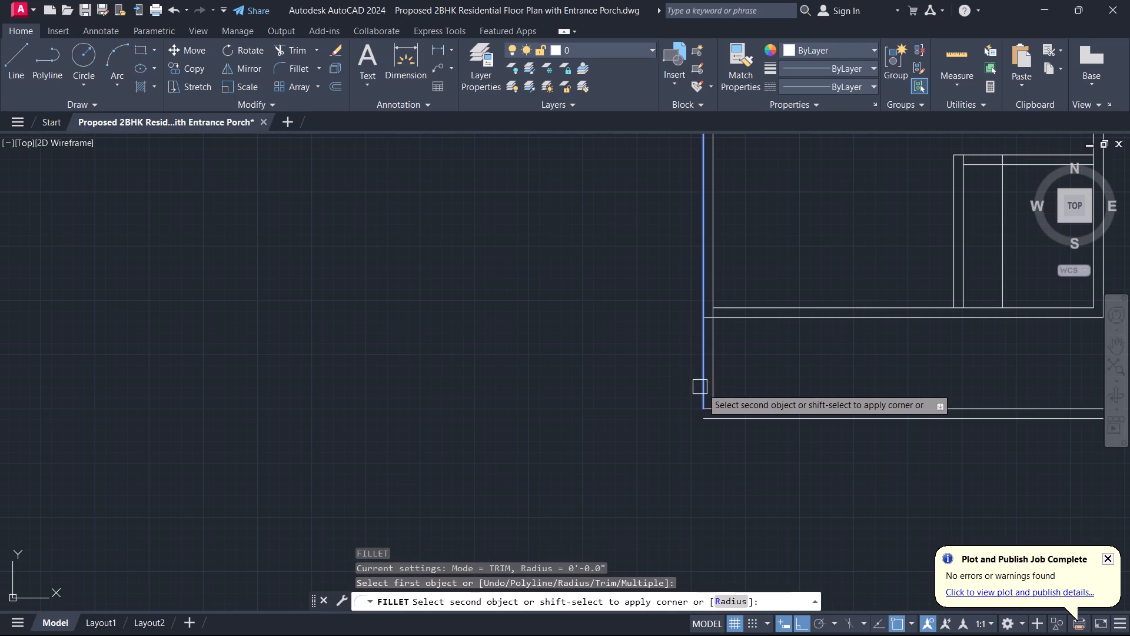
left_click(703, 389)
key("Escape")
Fillet the outer and inner left wall lines with the corresponding outer and inner bottom lines below the plan.
key("space")
left_click(700, 384)
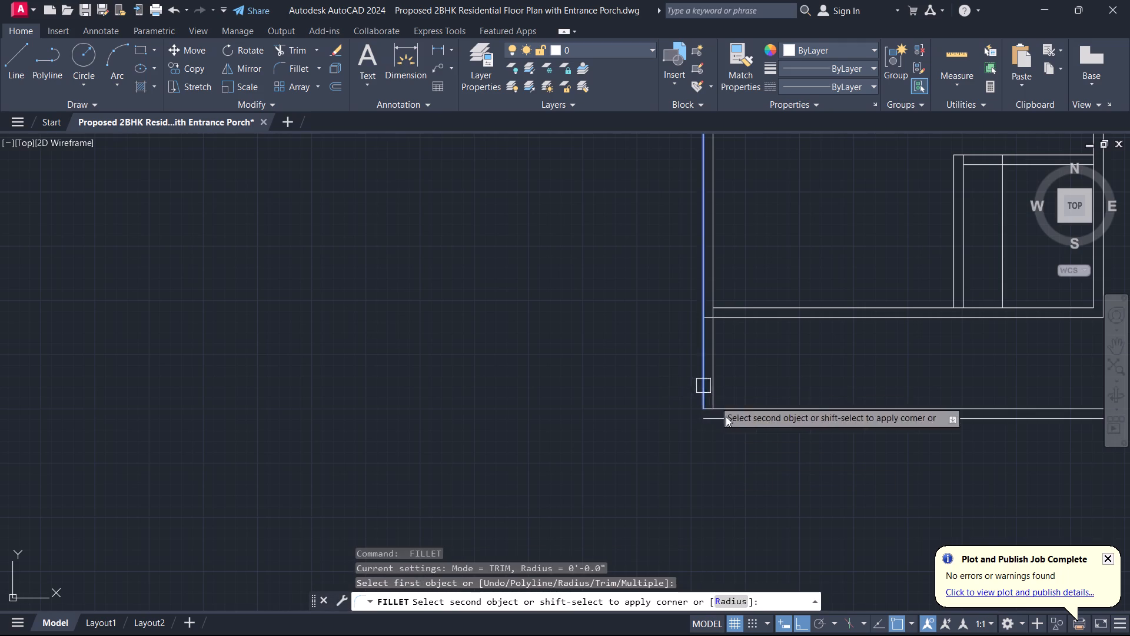
left_click(733, 426)
key("space")
left_click(715, 382)
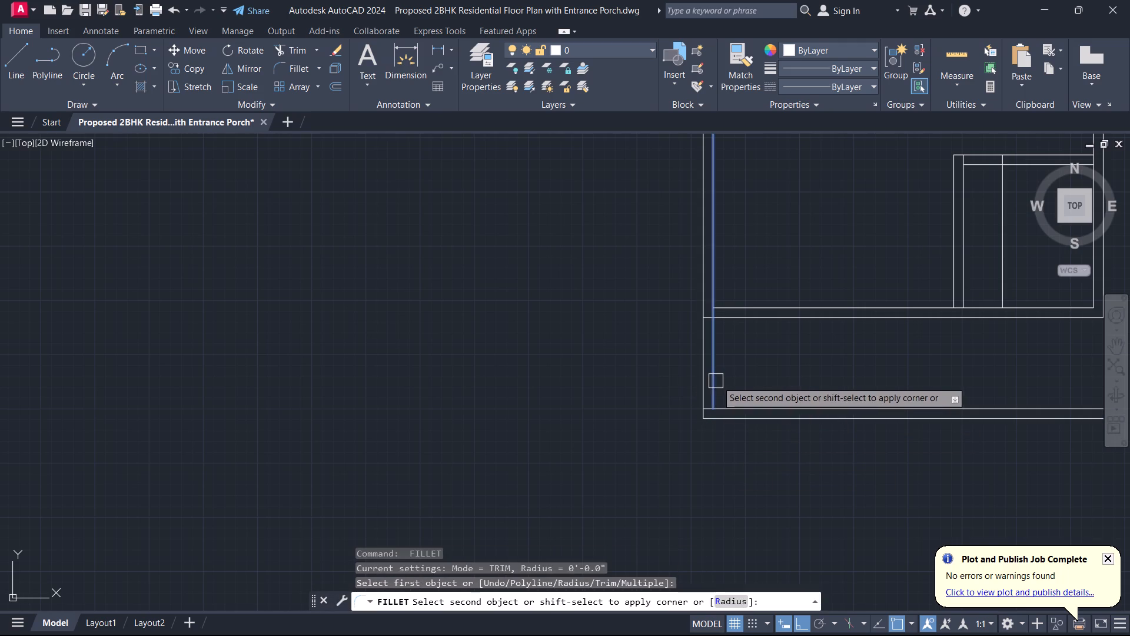
left_click(732, 402)
key("Escape")
Trim the line segments crossing the junction of the left wall and the plan's bottom wall.
type("tr")
key("space")
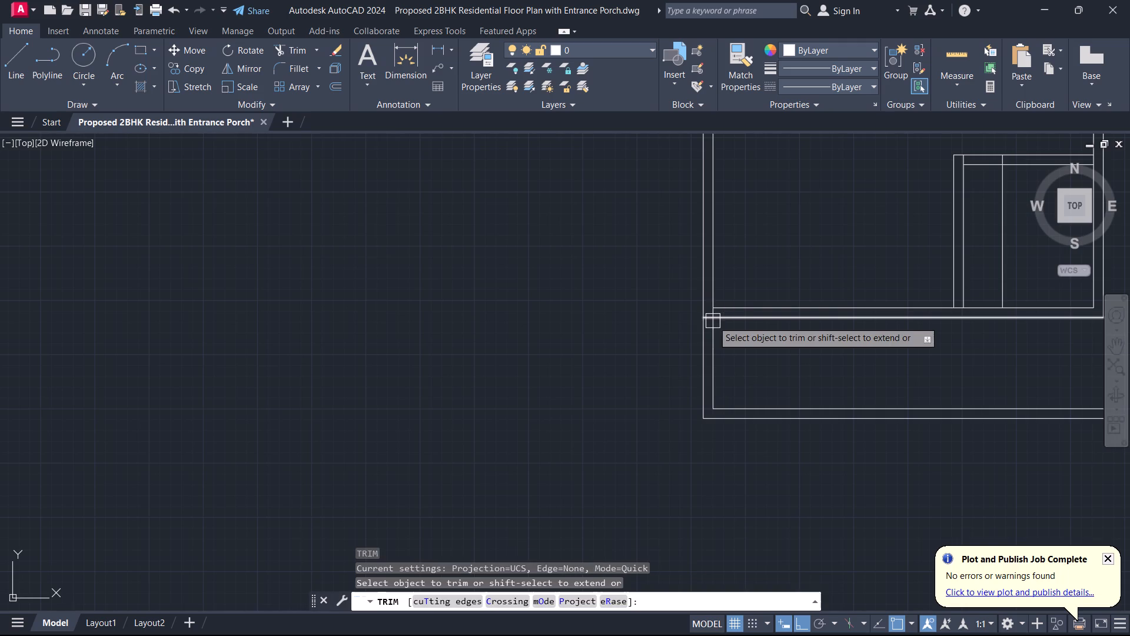
scroll(713, 321, "up", 3)
left_click_drag(723, 299, 694, 329)
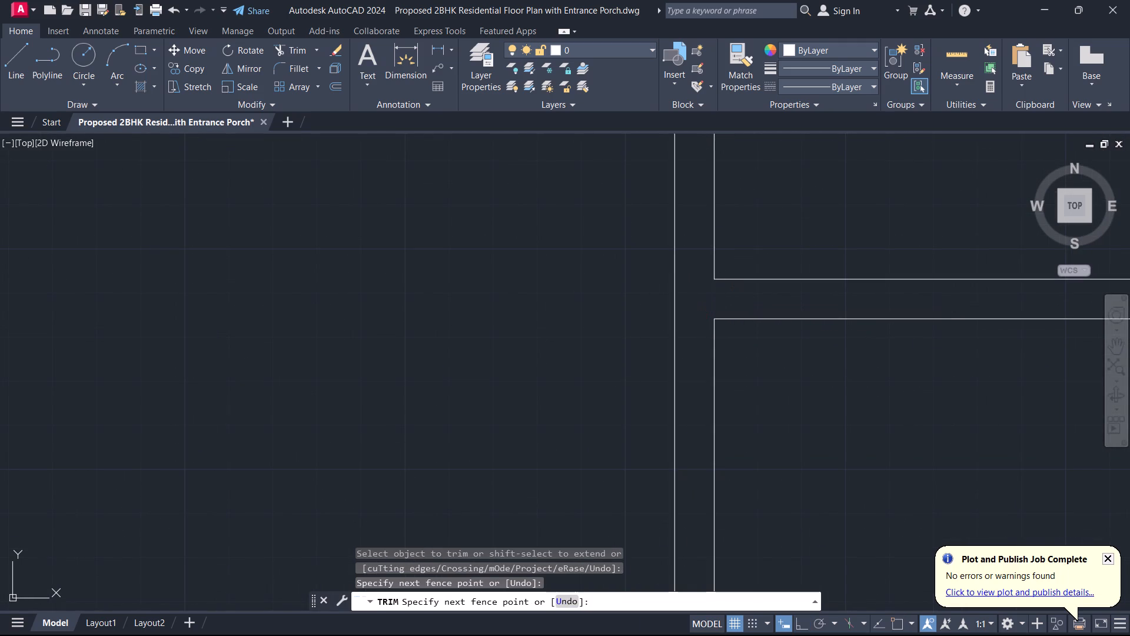
key("Escape")
Offset the inner left wall line of the space below the plan 3' to the right.
scroll(705, 343, "down", 3)
middle_click_drag(753, 369, 545, 356)
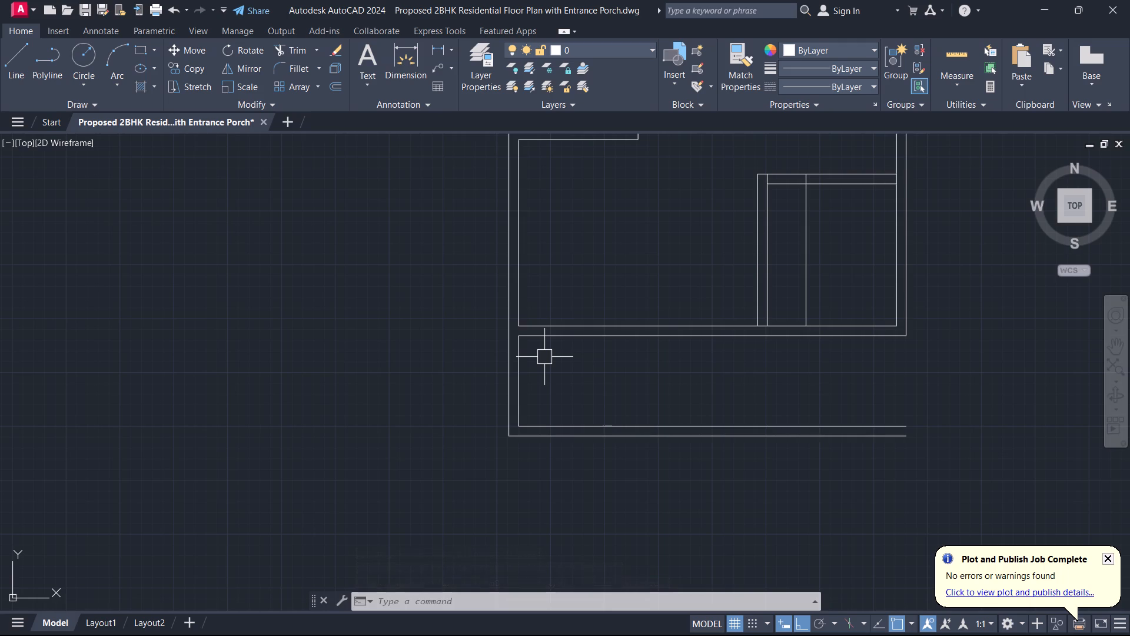
type("o 3'")
key("Return")
left_click(524, 363)
left_click(568, 378)
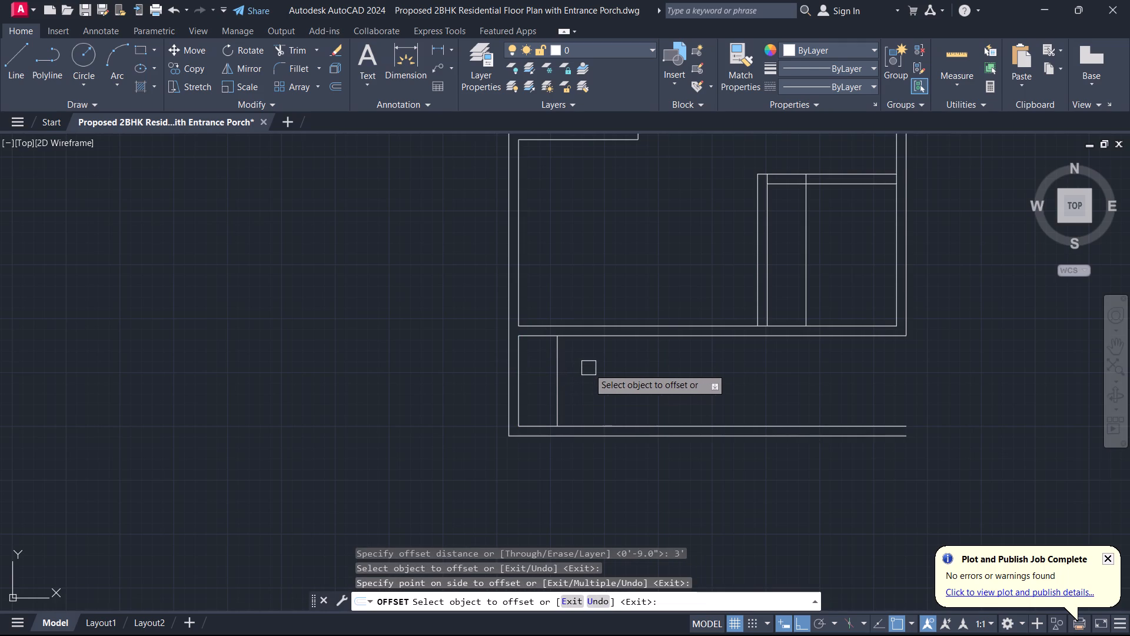
key("Escape")
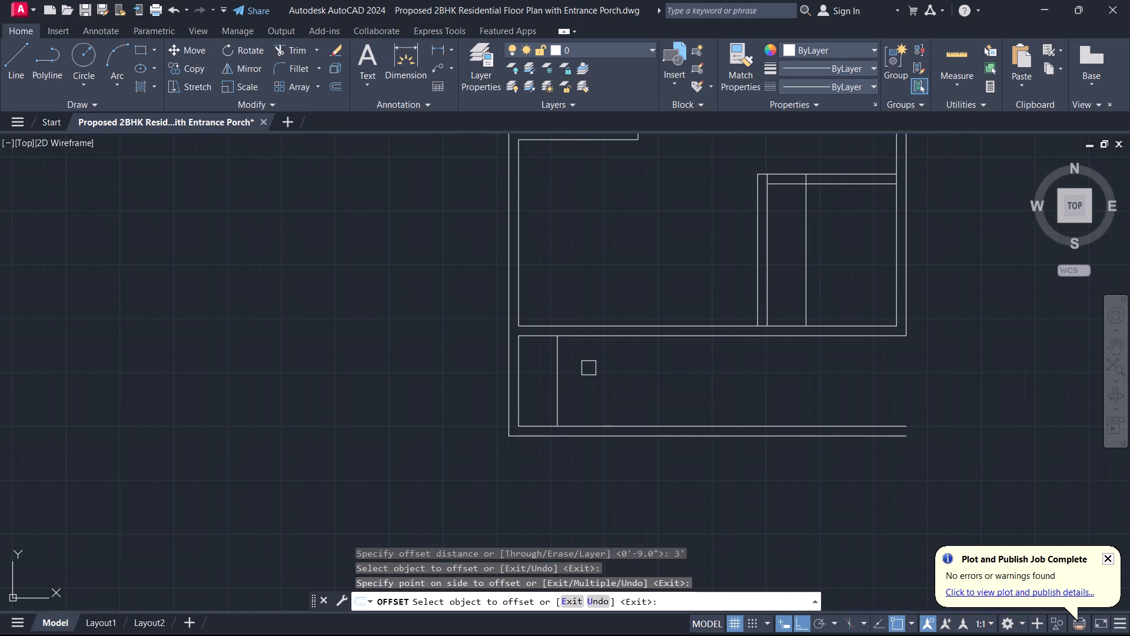
Offset the new vertical line successively to the right at 10" spacing, adding nine more stair tread lines.
type("o")
key("space")
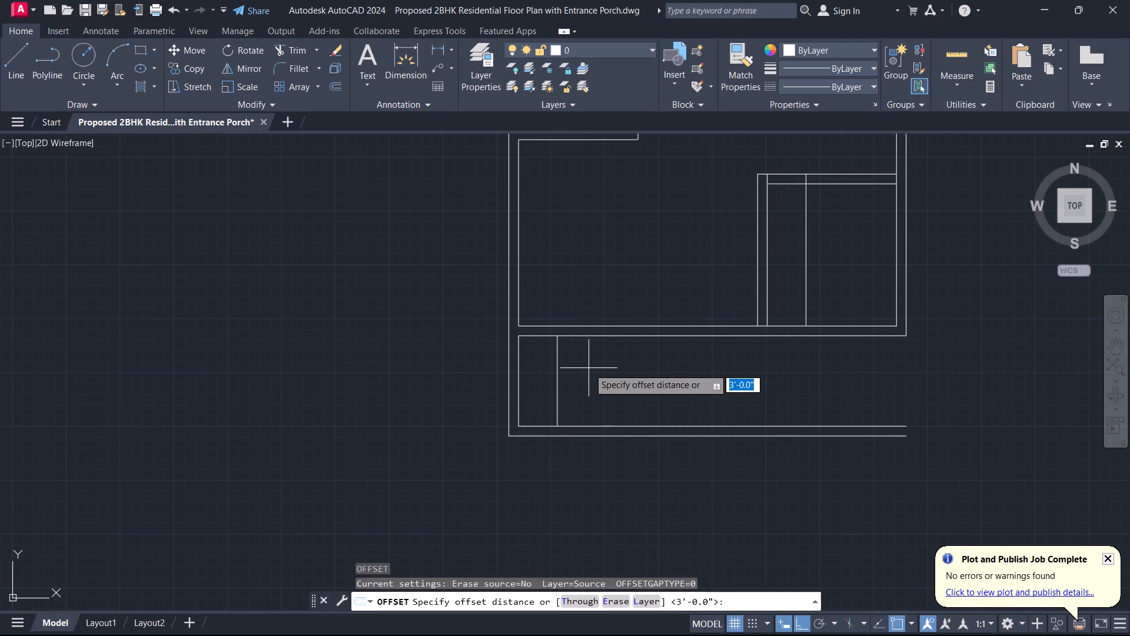
type("10")
key("Return")
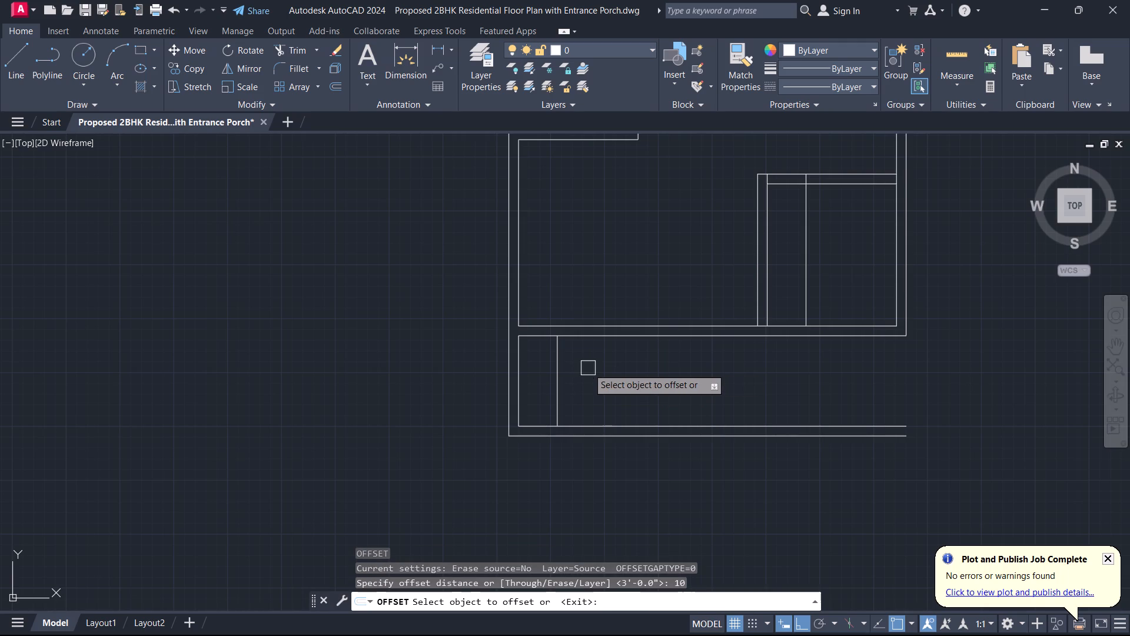
left_click(556, 364)
left_click(594, 392)
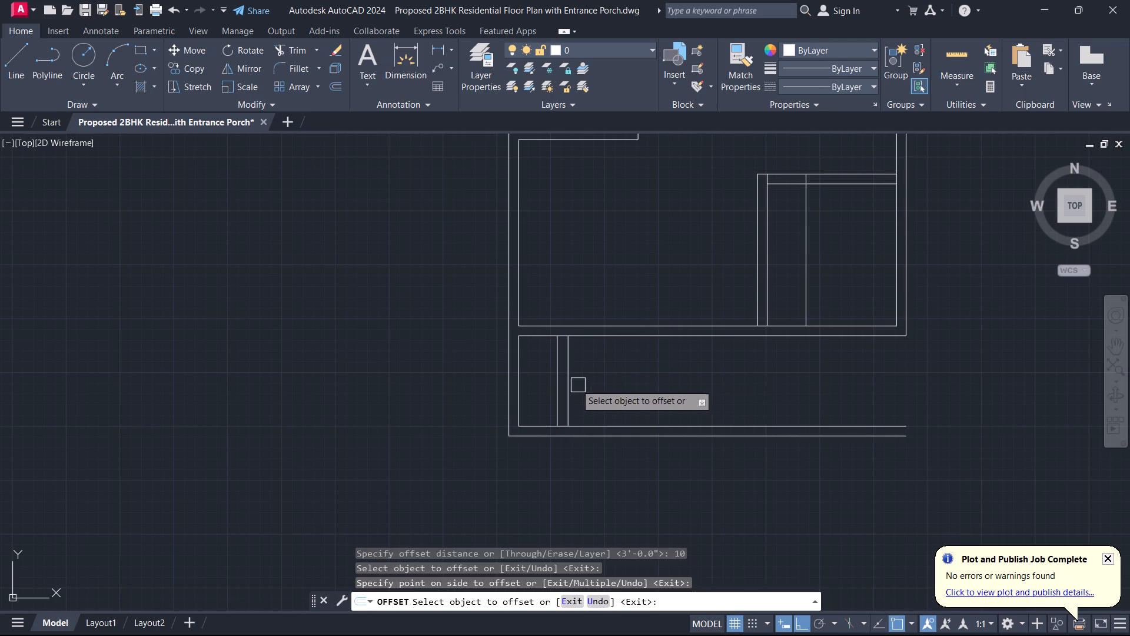
left_click(573, 382)
left_click(599, 381)
left_click(576, 386)
left_click(609, 385)
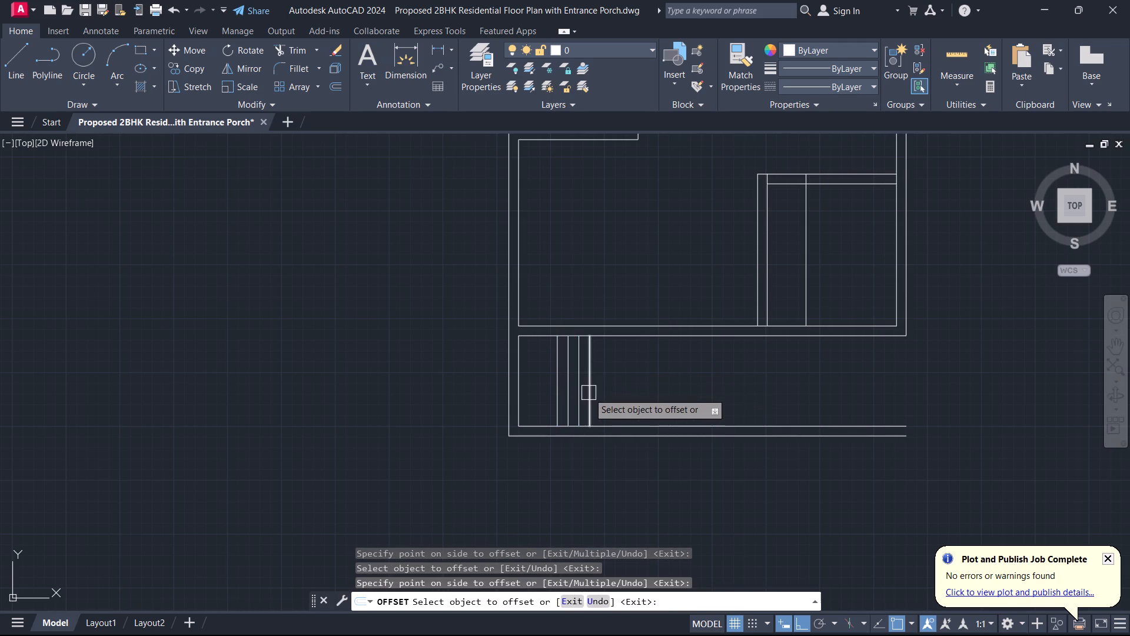
left_click(589, 393)
left_click(606, 395)
left_click(604, 395)
left_click(630, 389)
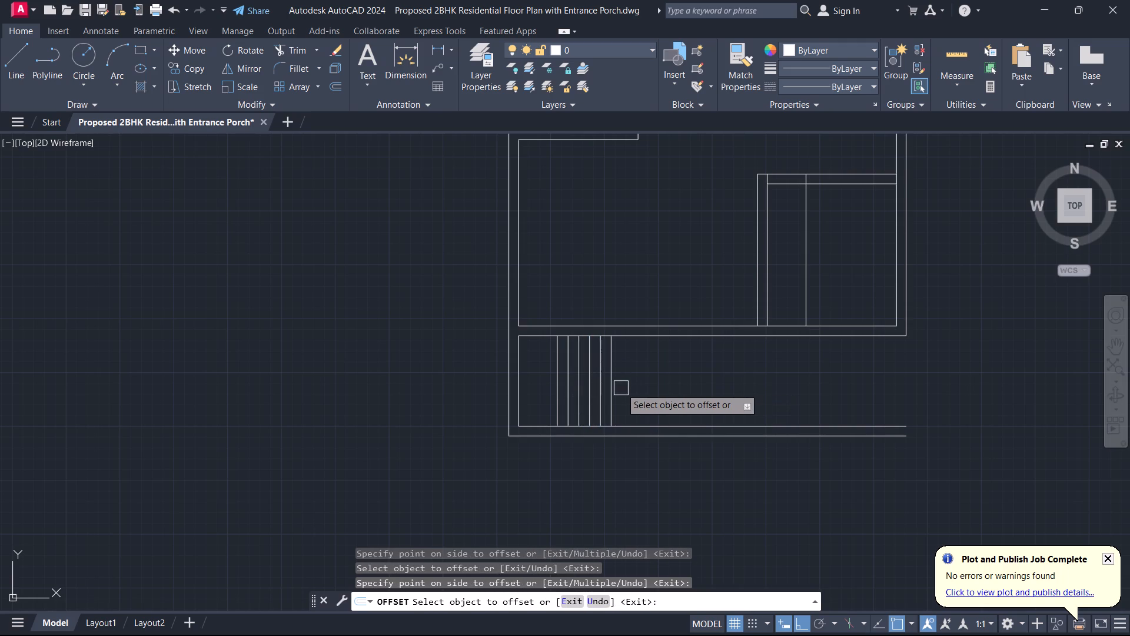
left_click(621, 388)
left_click(617, 387)
left_click(637, 392)
left_click(625, 386)
left_click(646, 398)
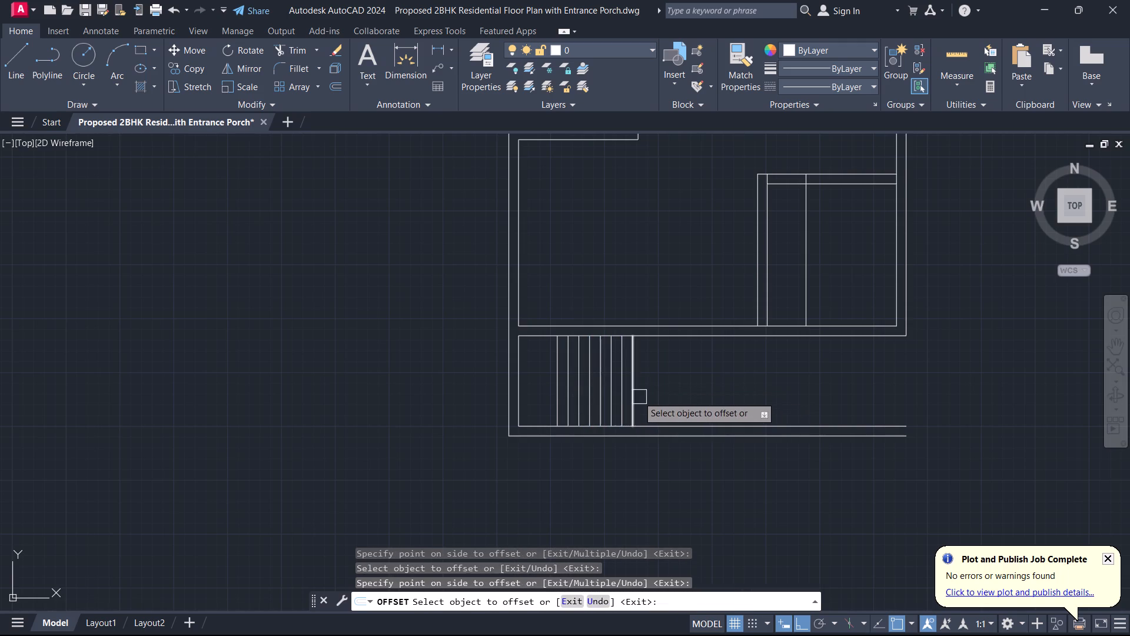
left_click(636, 395)
left_click(660, 397)
left_click(645, 389)
left_click(665, 396)
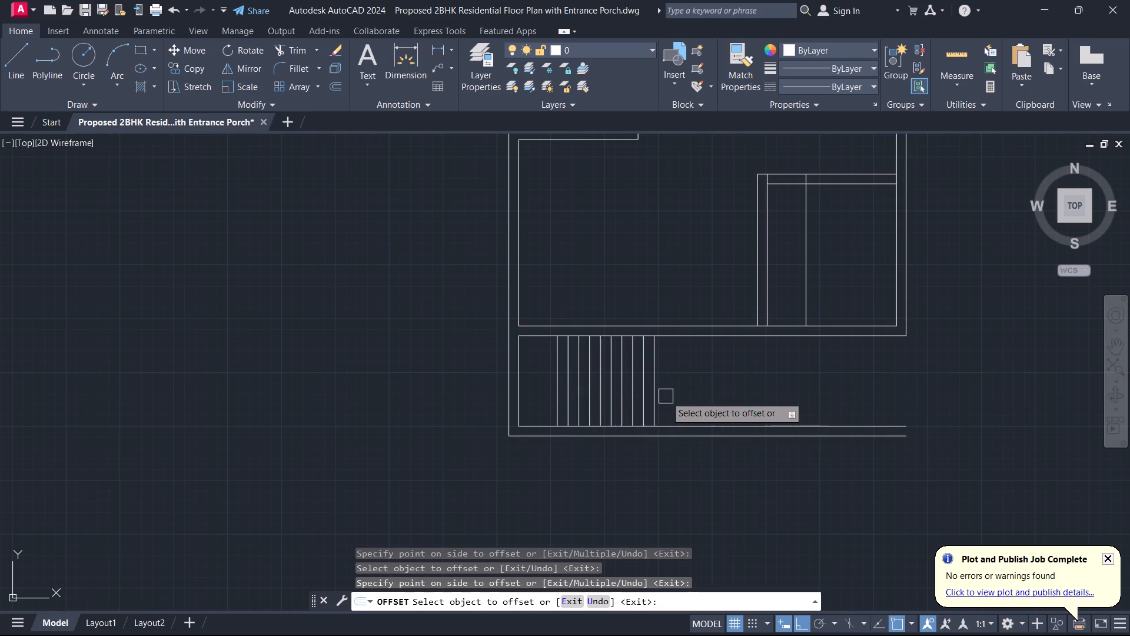
key("Escape")
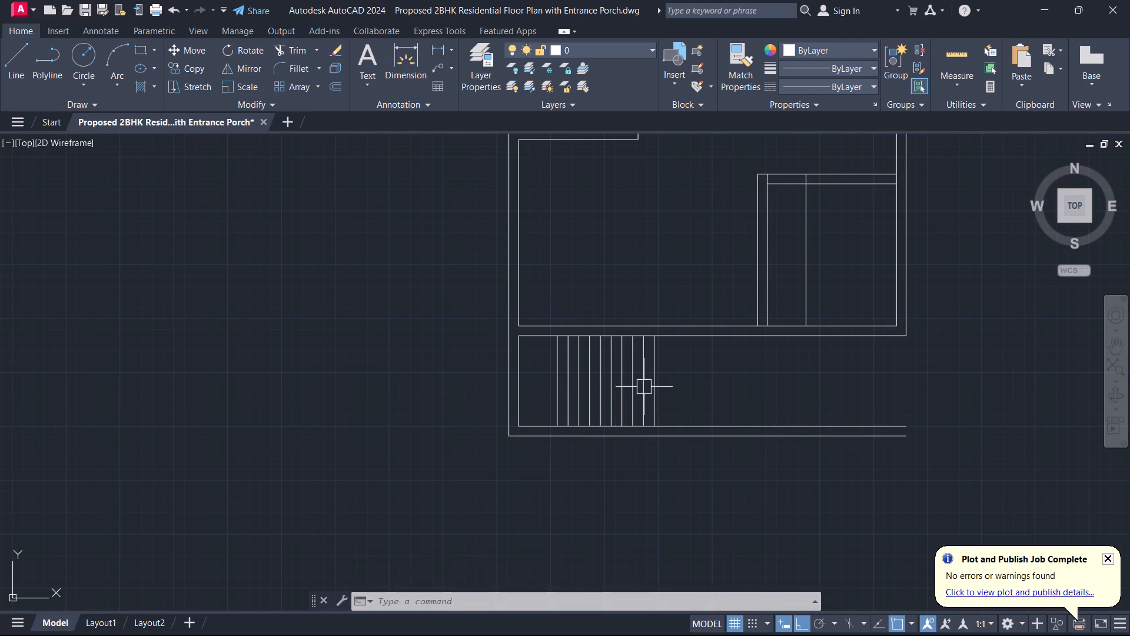
Draw a horizontal line through the midpoints of the stair treads, from the first tread line to the last.
scroll(624, 390, "up", 2)
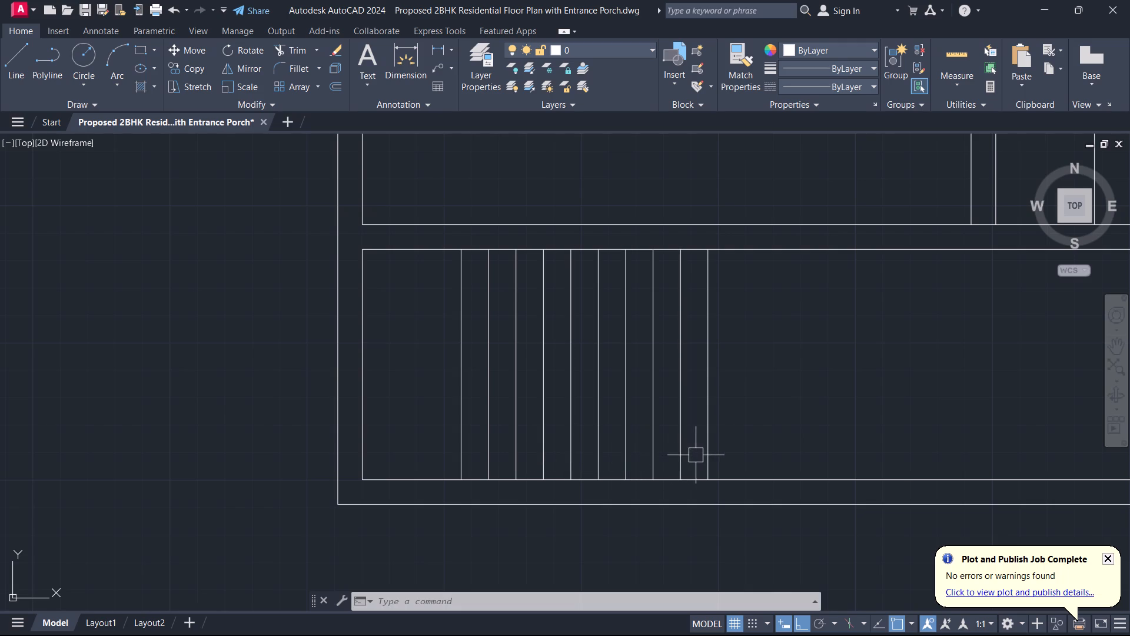
type("l")
key("space")
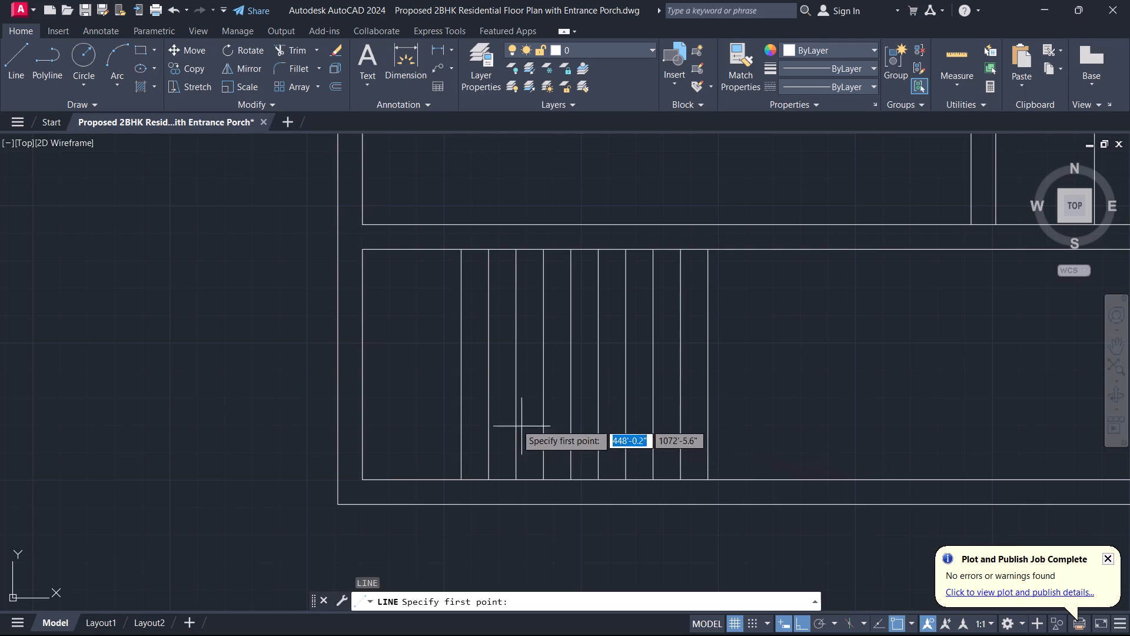
left_click(463, 366)
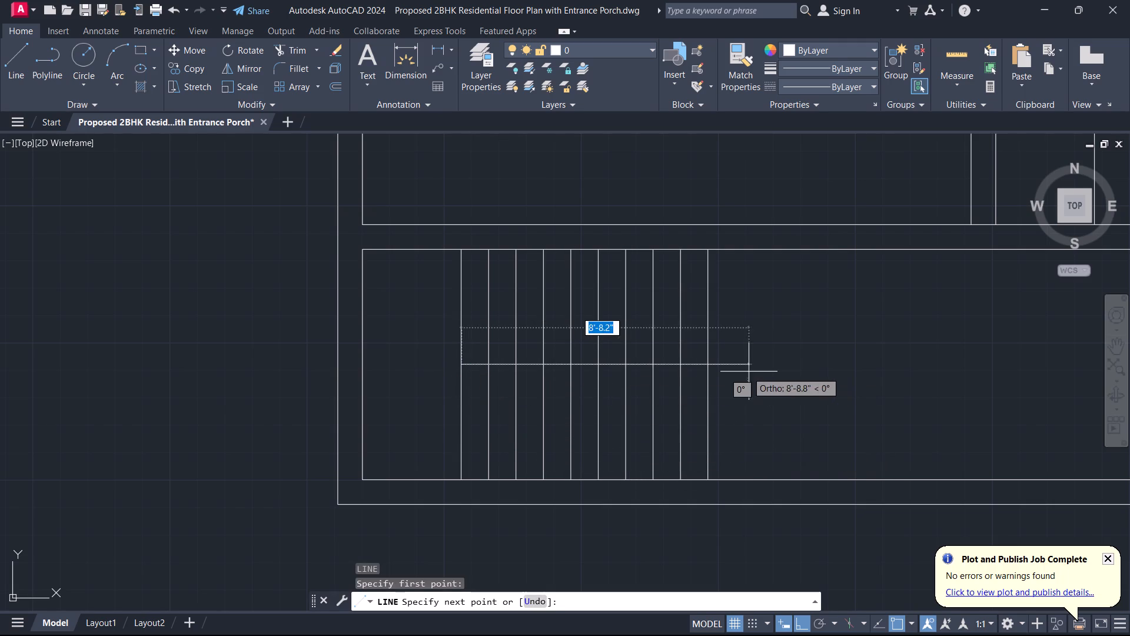
left_click(708, 367)
key("Escape")
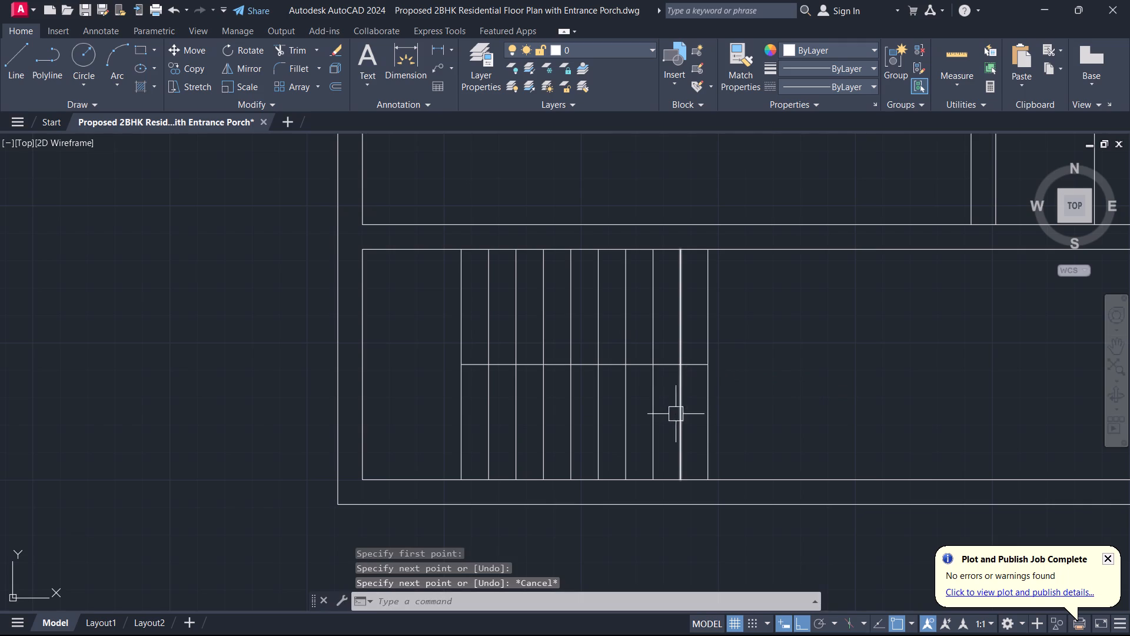
Offset the stair's horizontal middle line 2" both upward and downward.
type("o")
key("space")
key("2")
key("Return")
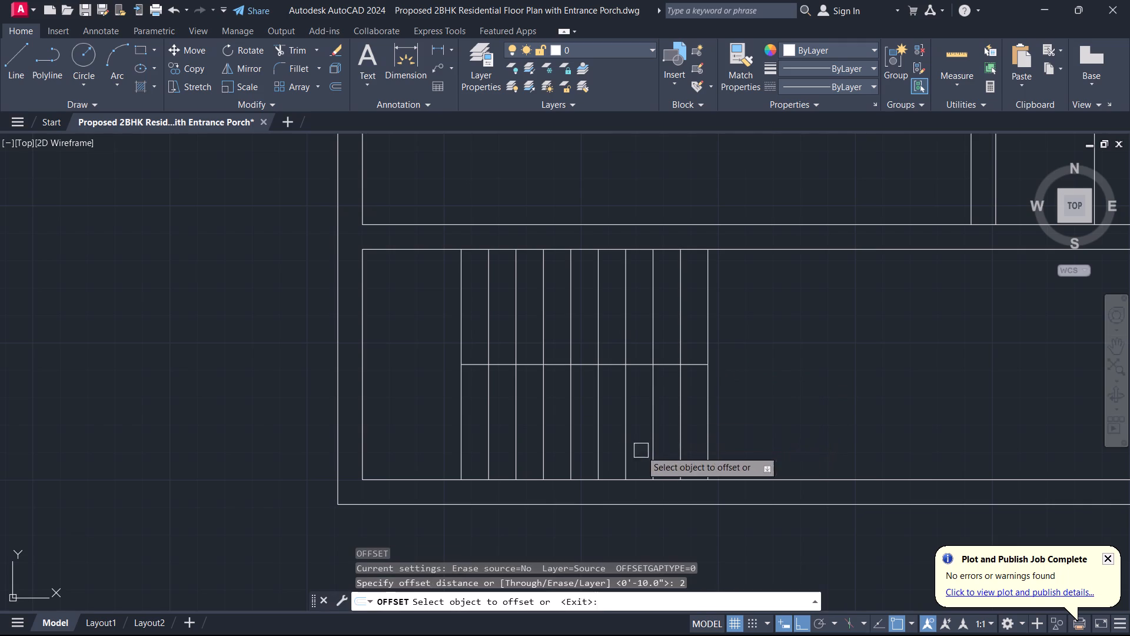
scroll(640, 388, "up", 2)
left_click(632, 334)
left_click(633, 293)
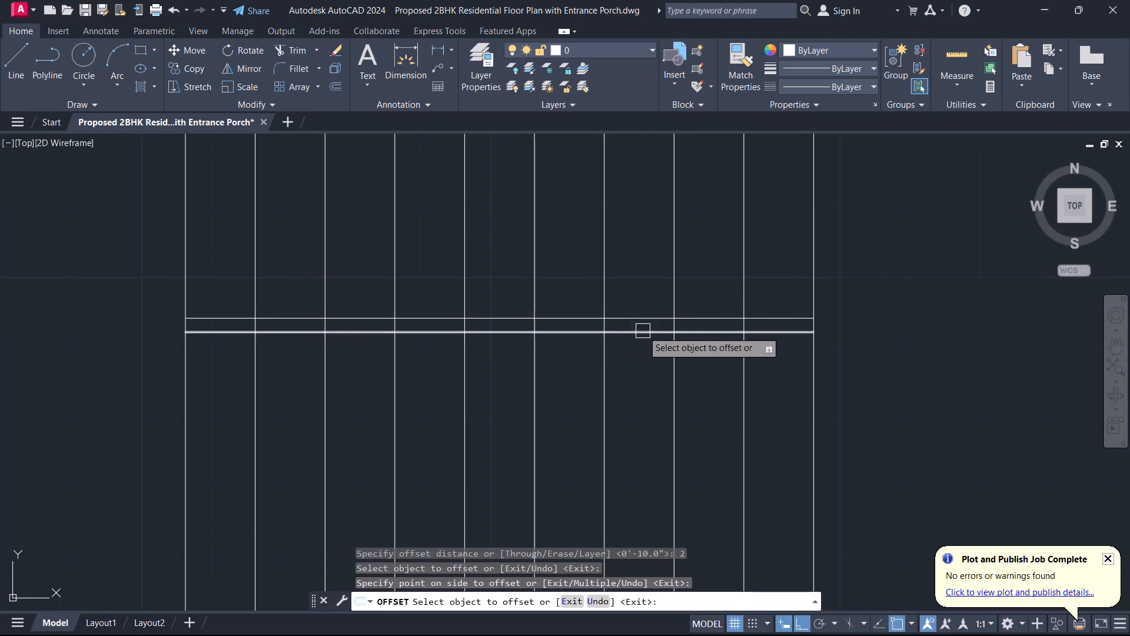
left_click(643, 331)
left_click(622, 380)
key("Escape")
Delete the original middle line between the two offset lines of the stair.
scroll(632, 353, "up", 2)
left_click(653, 310)
left_click(639, 292)
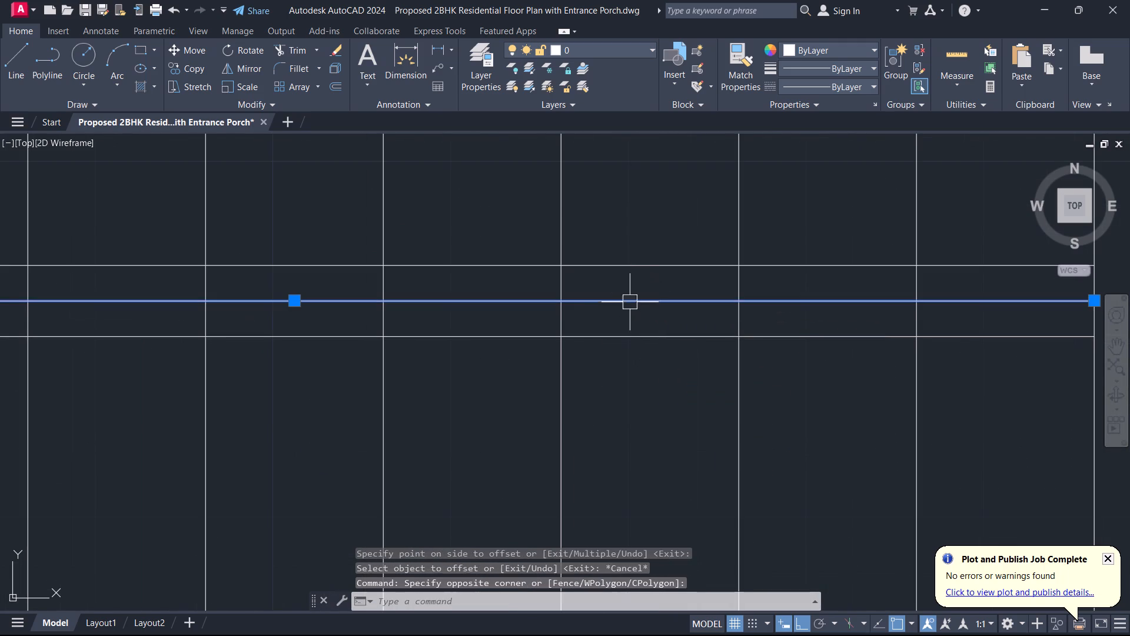
key("Delete")
Trim all tread line segments between the two horizontal middle lines, separating the upper and lower stair flights.
type("tr")
key("space")
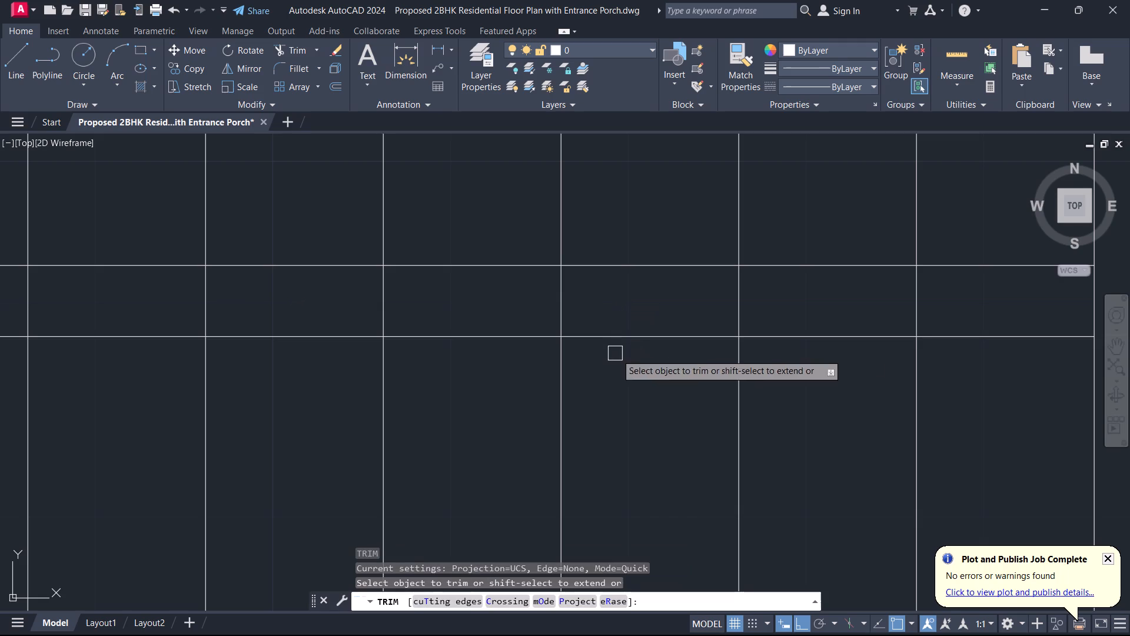
scroll(686, 342, "down", 4)
scroll(758, 332, "up", 2)
left_click(859, 332)
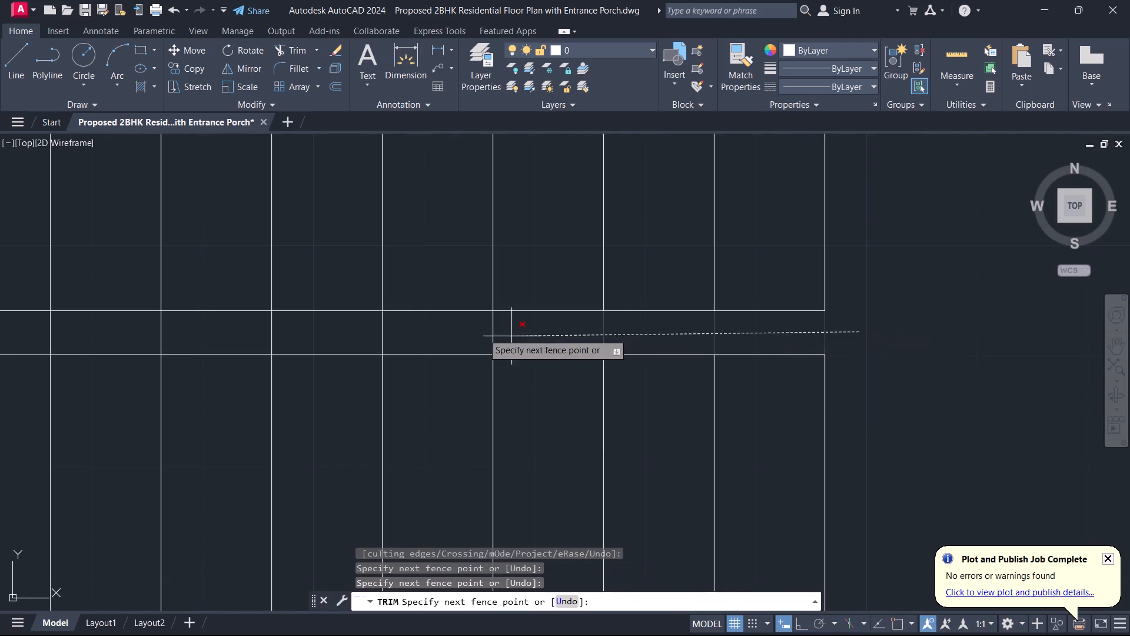
scroll(466, 333, "down", 1)
middle_click_drag(466, 333, 919, 383)
left_click(545, 381)
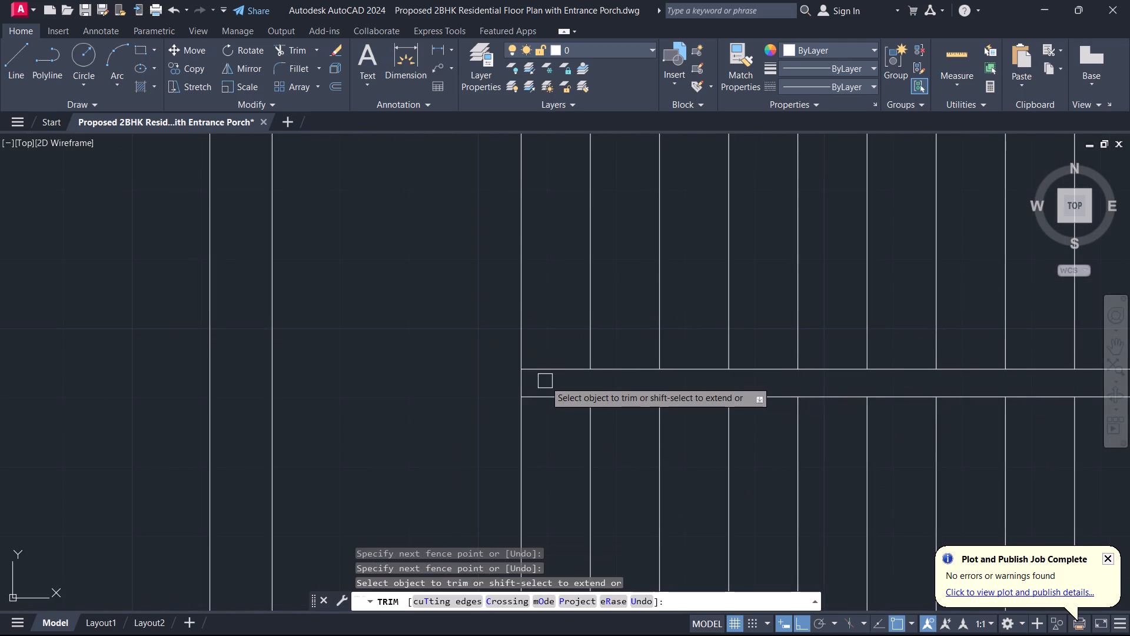
left_click(545, 381)
left_click(498, 376)
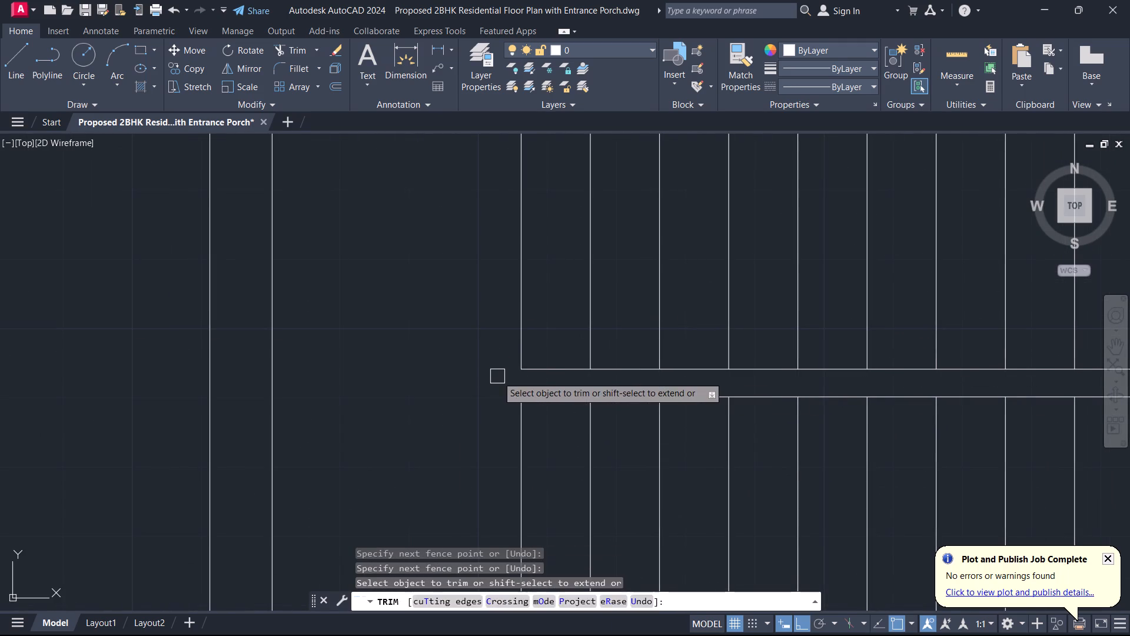
key("Escape")
Close the left and right ends of the gap between the stair flights with short vertical lines.
type("l")
key("space")
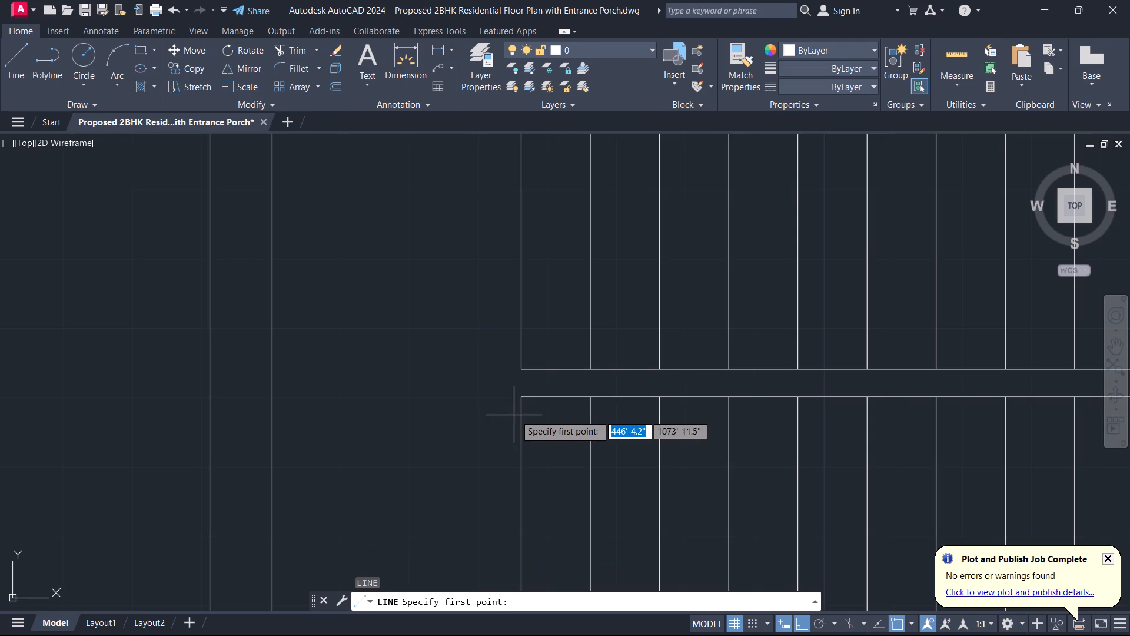
left_click(521, 398)
left_click(521, 370)
key("Escape")
scroll(531, 414, "down", 3)
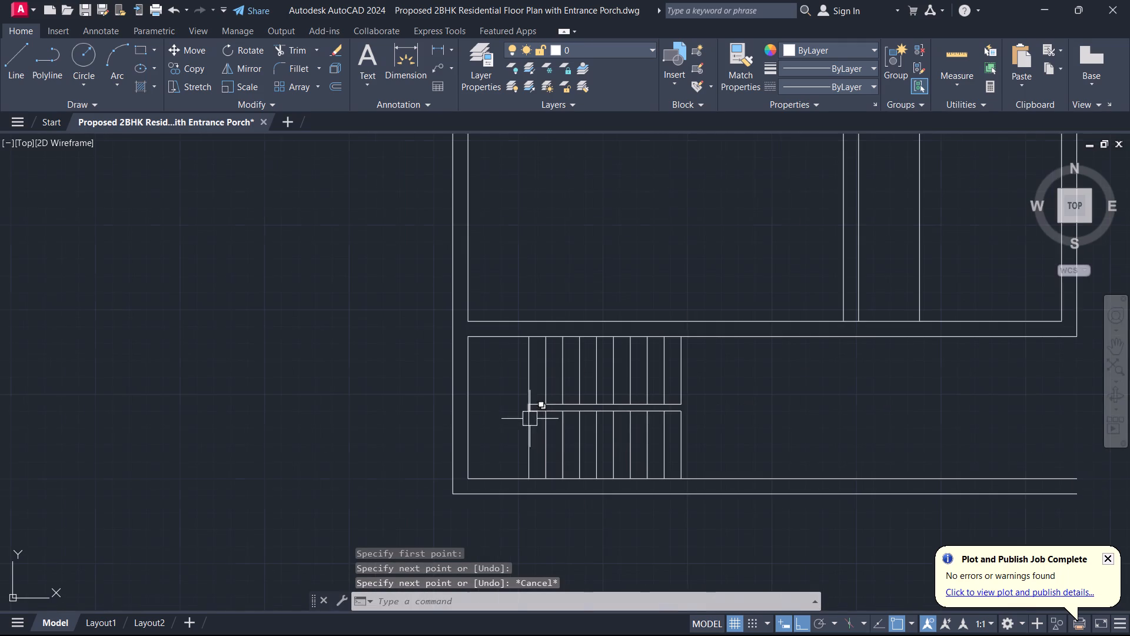
middle_click_drag(599, 442, 725, 412)
scroll(771, 388, "up", 2)
key("space")
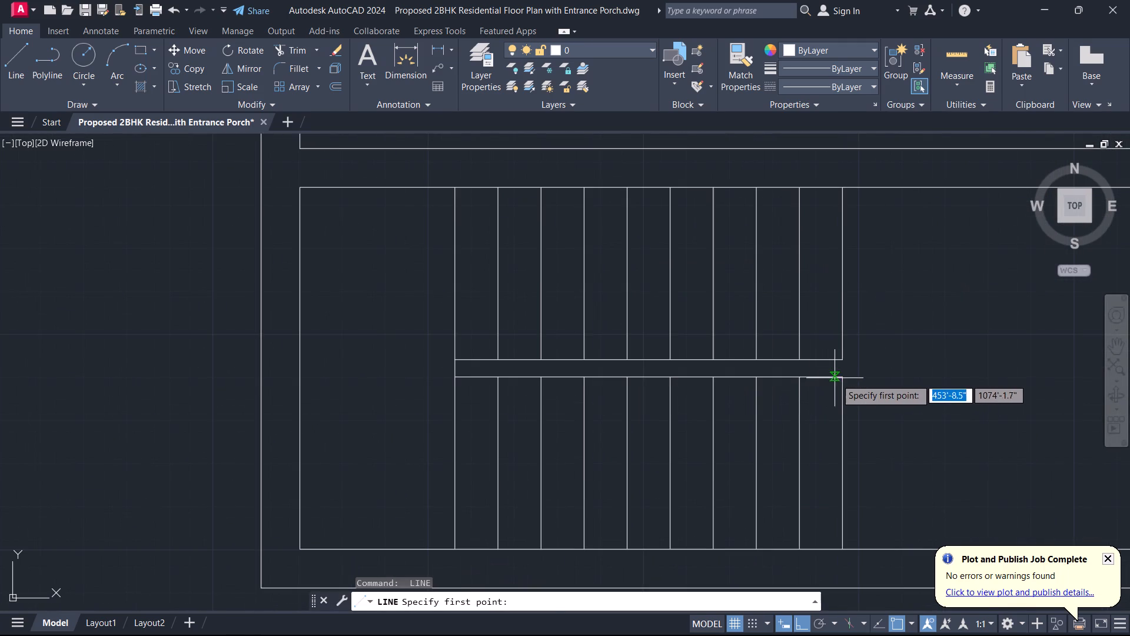
left_click(842, 379)
left_click(841, 366)
key("Escape")
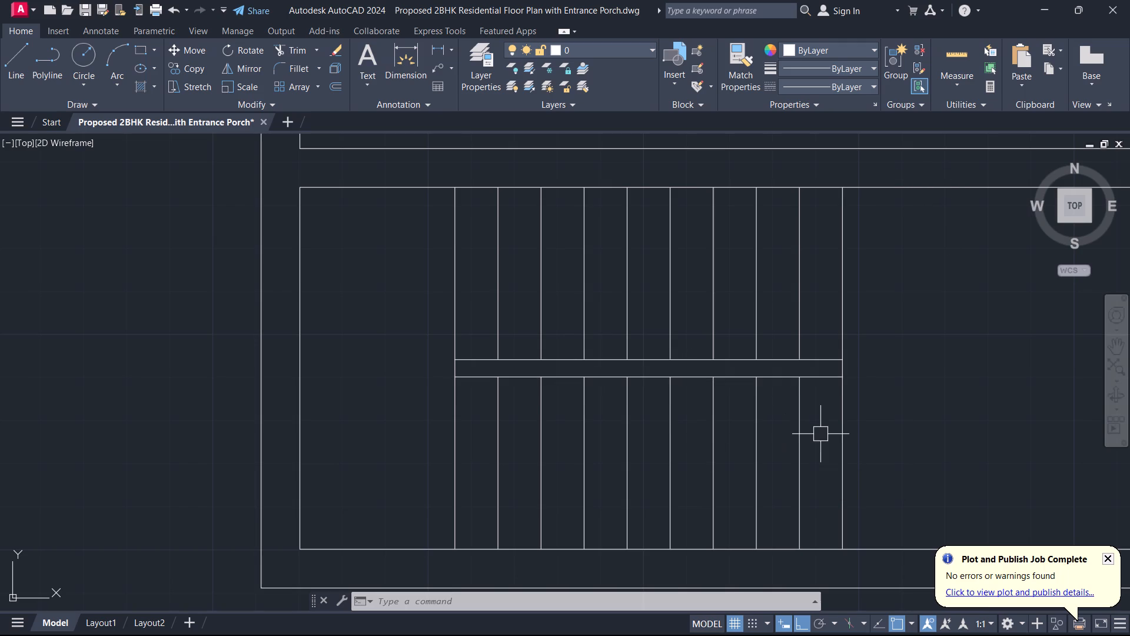
Draw the stair direction line from the lower flight's rightmost tread midpoint left into the landing, then up toward the upper flight.
type("l")
key("space")
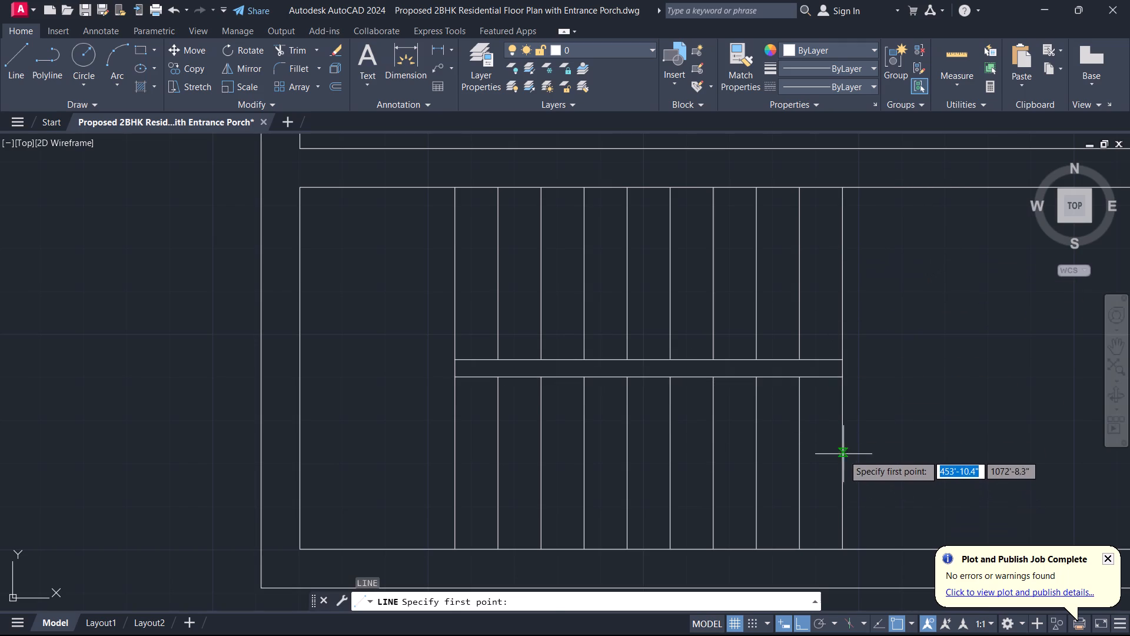
left_click(842, 462)
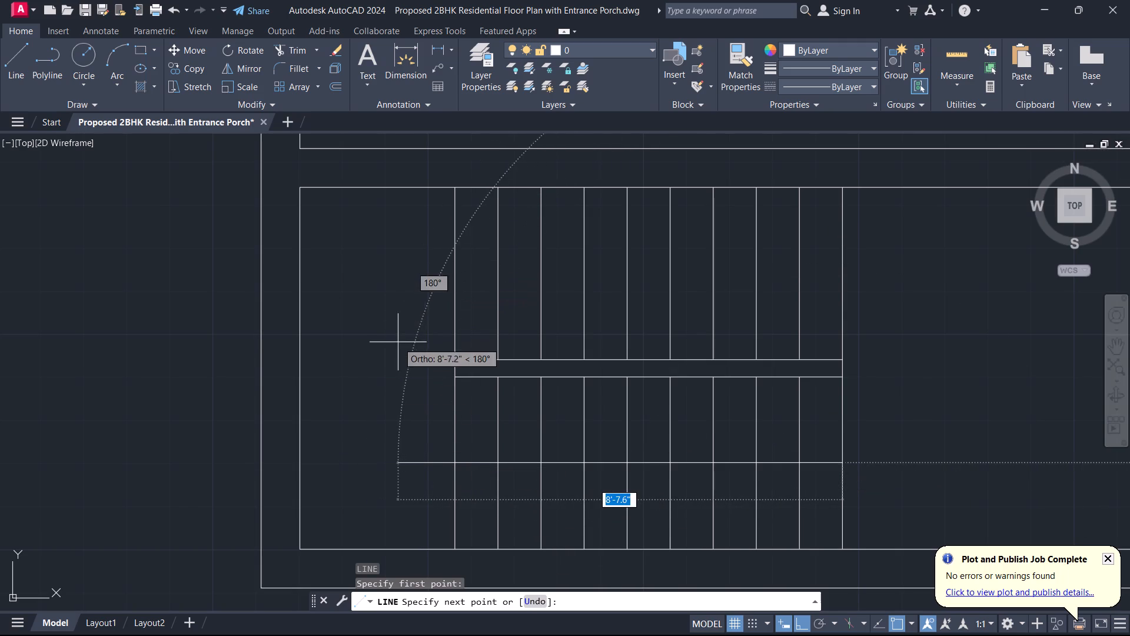
left_click(375, 405)
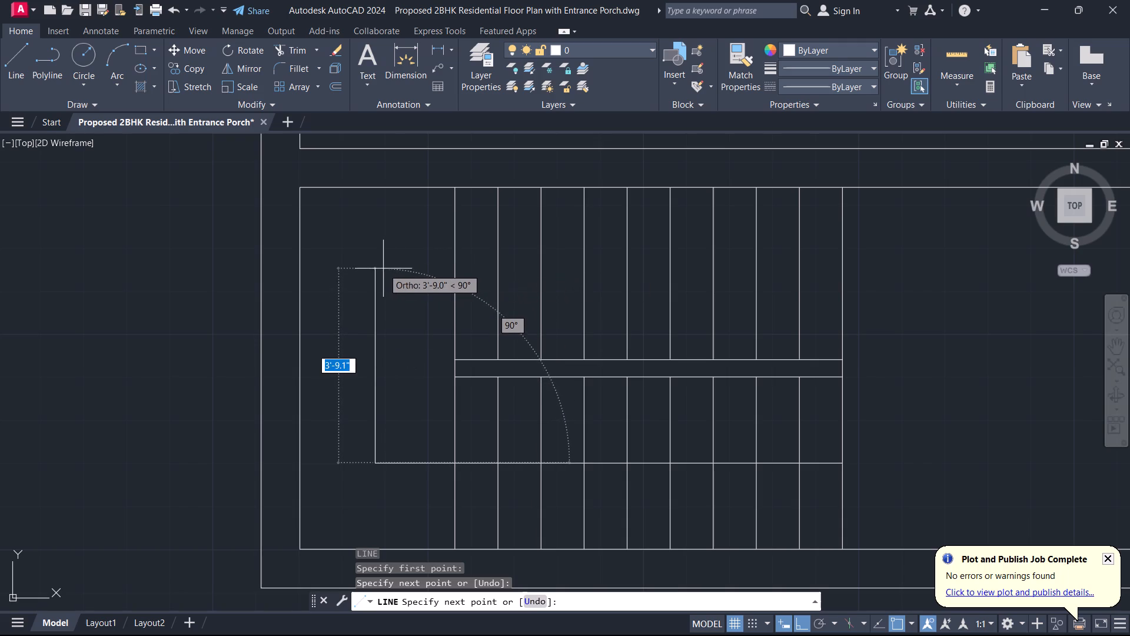
left_click(375, 242)
key("Escape")
Draw a horizontal line from the midpoint of the upper flight's leftmost tread to the vertical direction line on the landing.
key("space")
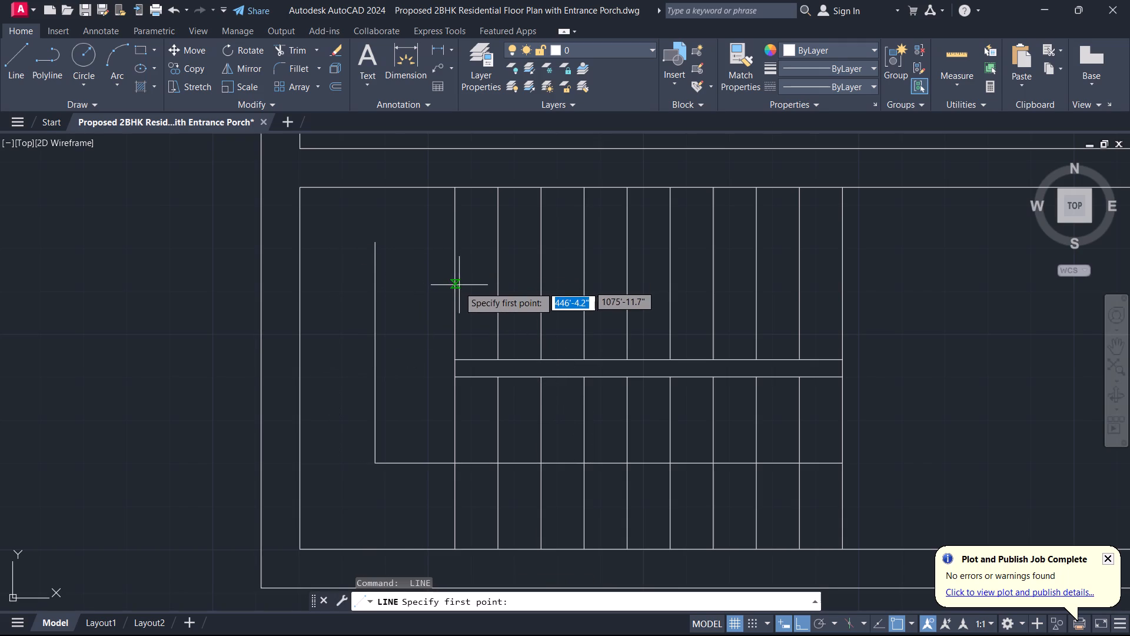
left_click(458, 273)
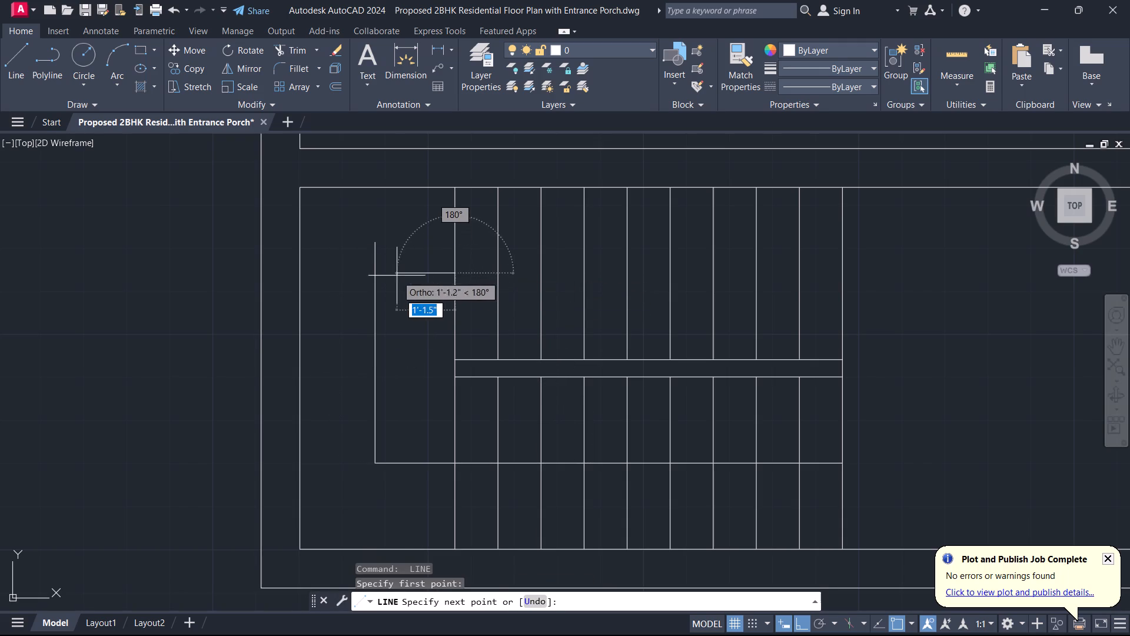
left_click(376, 271)
key("Escape")
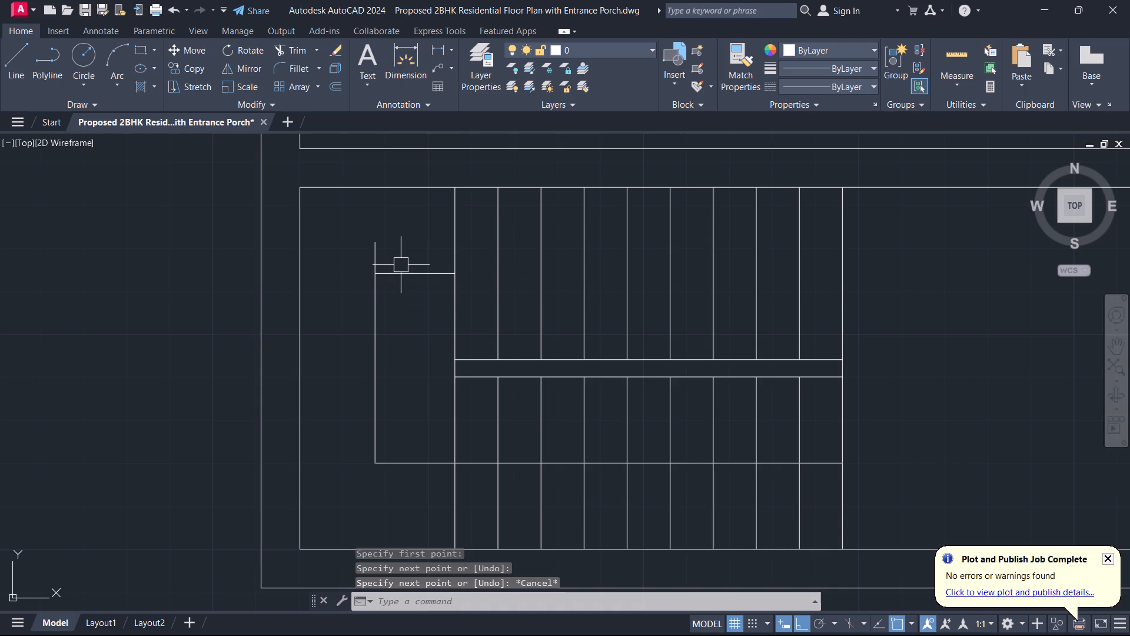
Fillet the landing's vertical direction line and the upper horizontal line into a square corner with radius 0.
type("f")
key("space")
left_click(381, 296)
left_click(395, 277)
key("Escape")
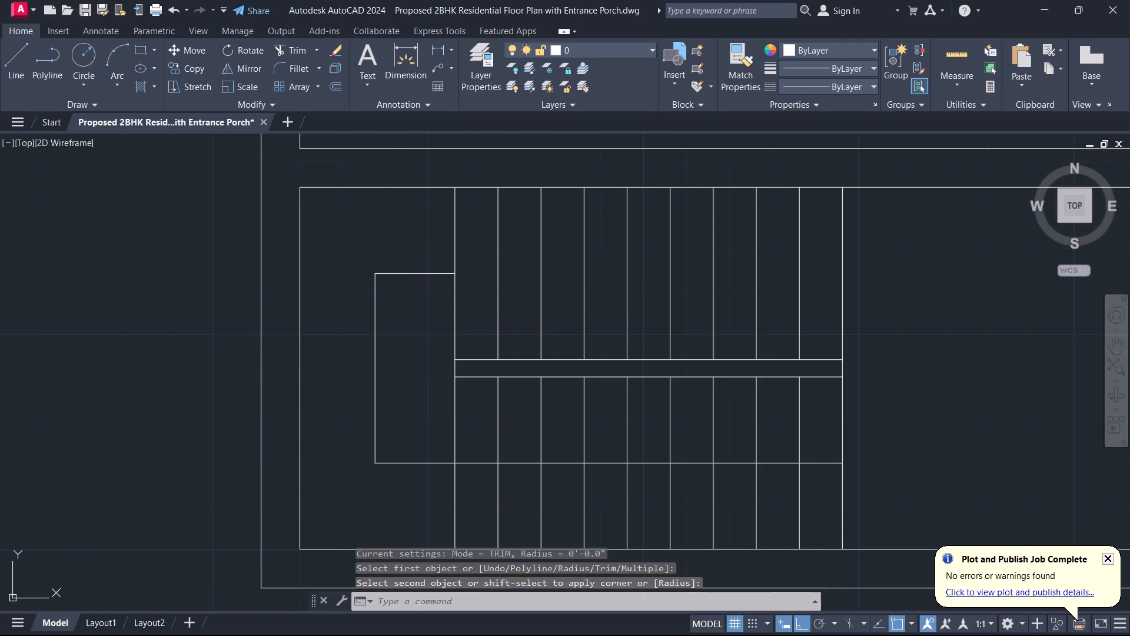
Extend the upper stair direction line from the landing edge across four treads, ending on the upper flight's fifth riser line.
type("ex")
key("space")
left_click(433, 275)
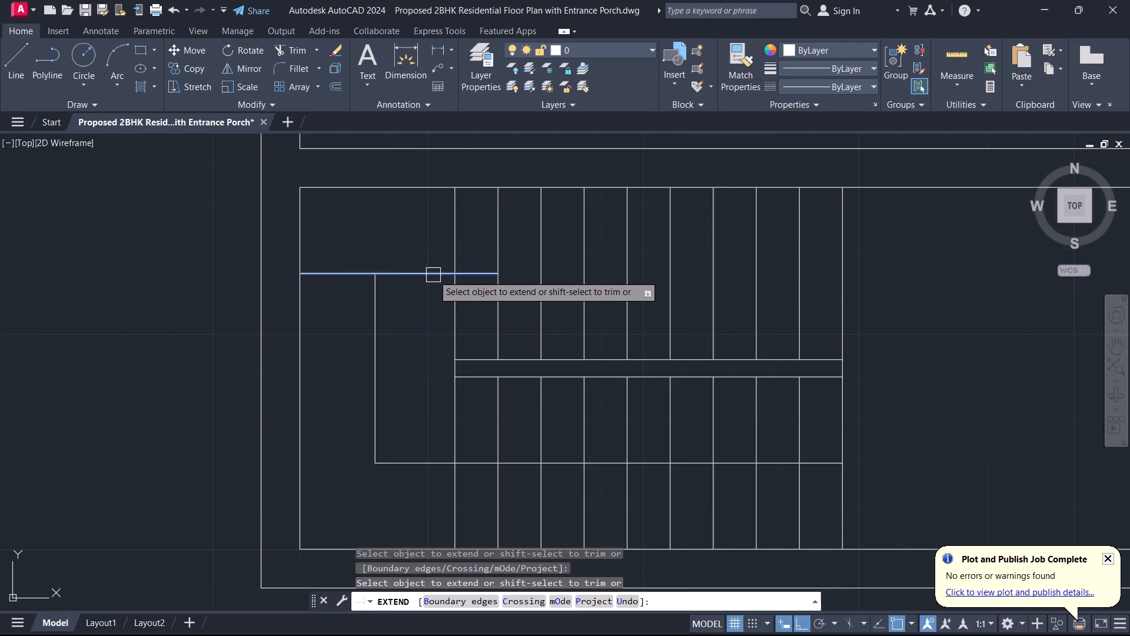
left_click(473, 273)
left_click_drag(511, 271, 512, 271)
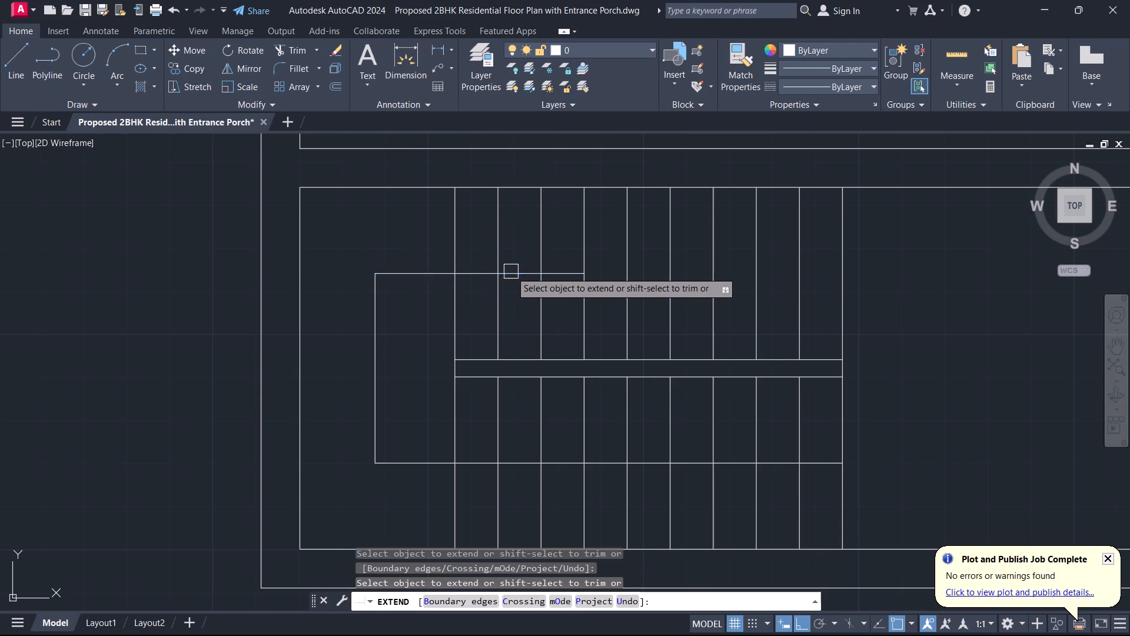
left_click_drag(512, 271, 516, 271)
left_click(557, 279)
key("Escape")
Draw a three-sided polygon inscribed in a circle, centred on the upper direction line's end and pointing right as an arrowhead.
type("pol")
key("space")
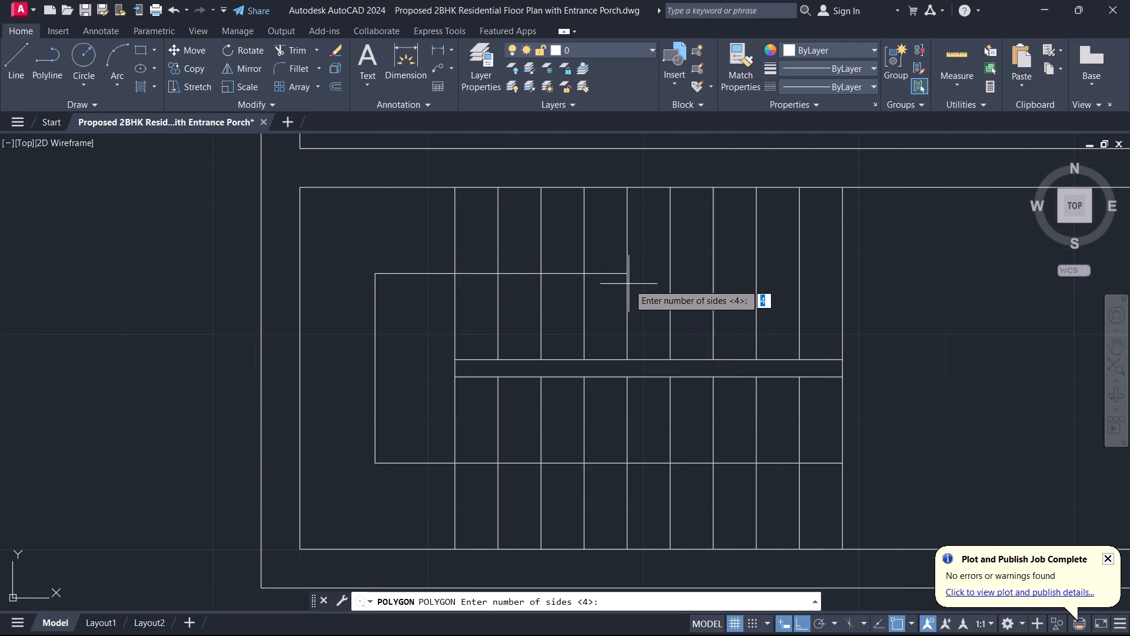
key("3")
key("Return")
scroll(629, 281, "up", 2)
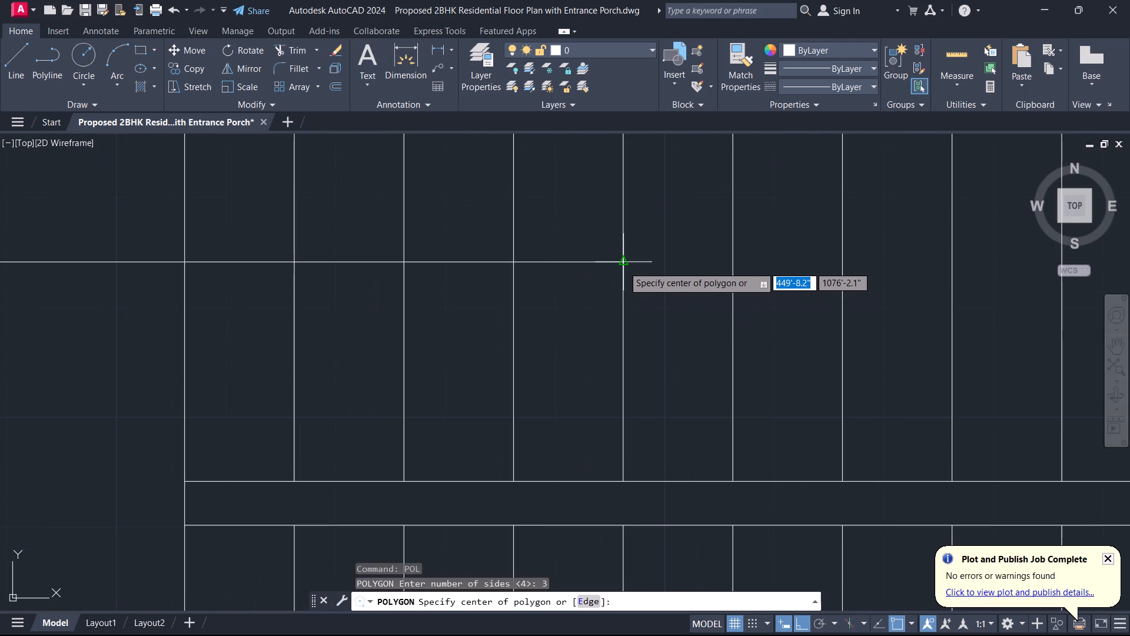
left_click(623, 265)
key("space")
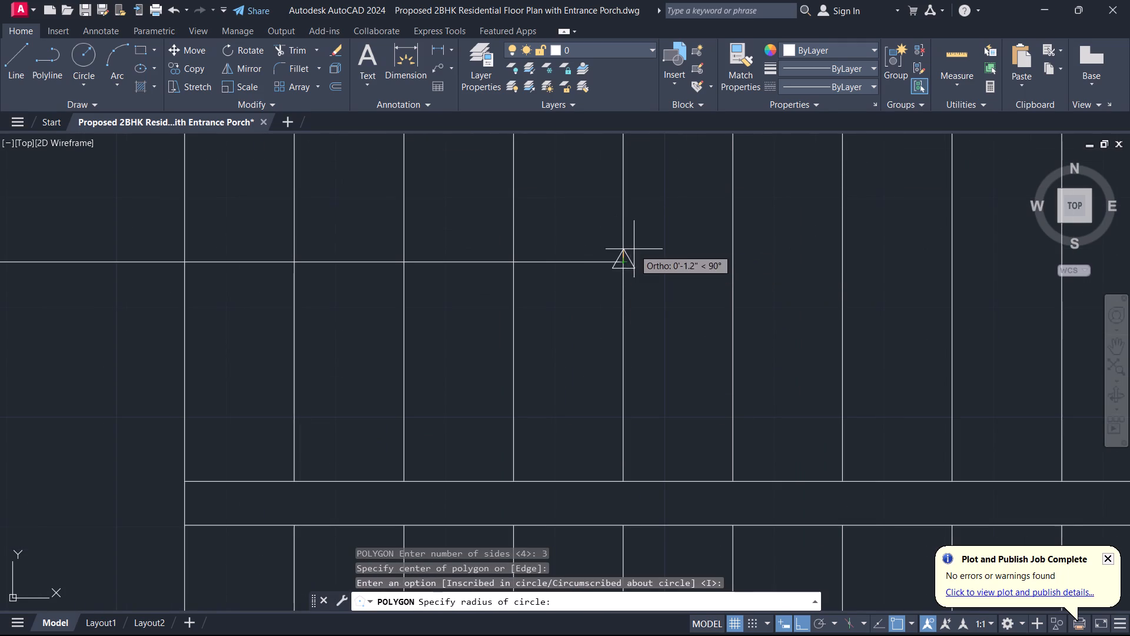
left_click(676, 252)
key("Escape")
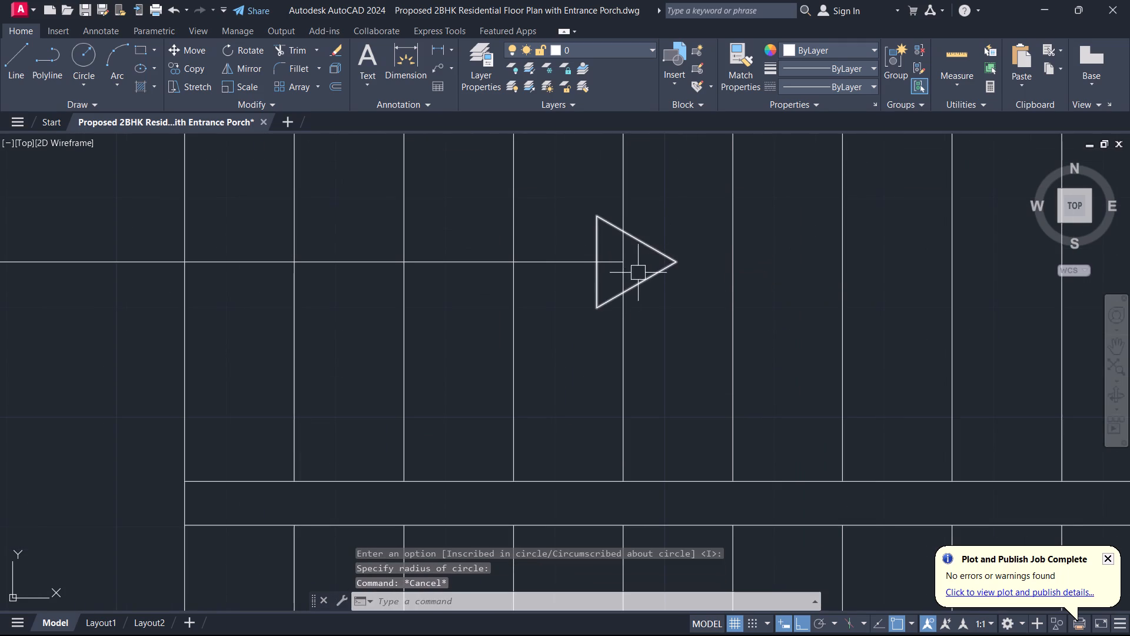
Trim away the direction line and riser line segments that lie inside the triangular arrowhead.
type("tr")
key("space")
scroll(628, 275, "up", 2)
left_click_drag(630, 269, 595, 257)
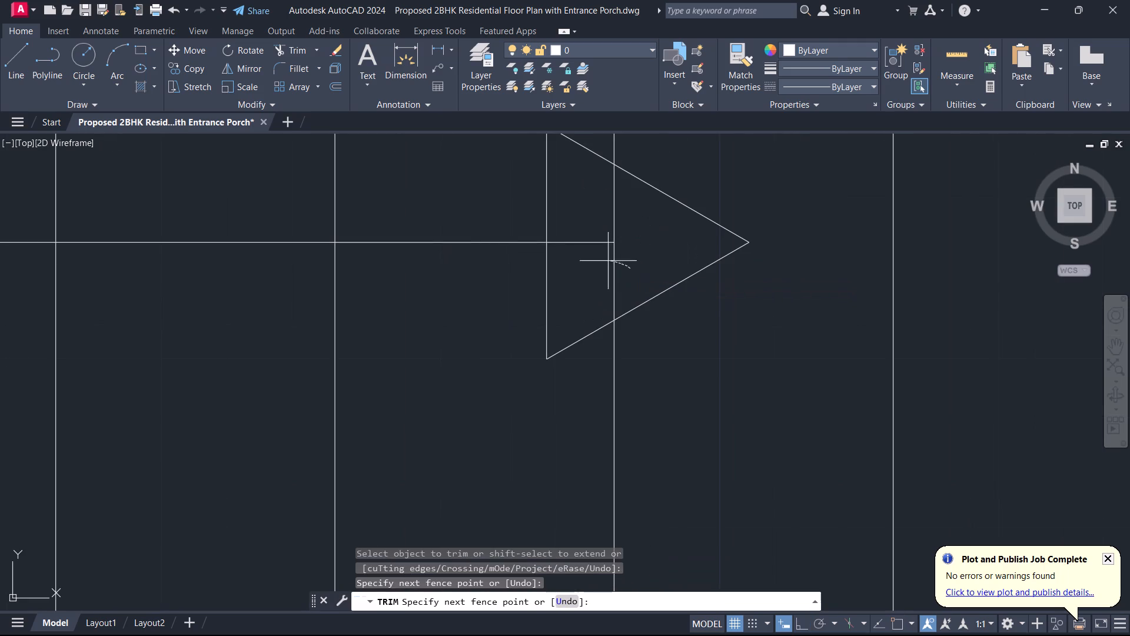
left_click_drag(595, 257, 620, 233)
key("Escape")
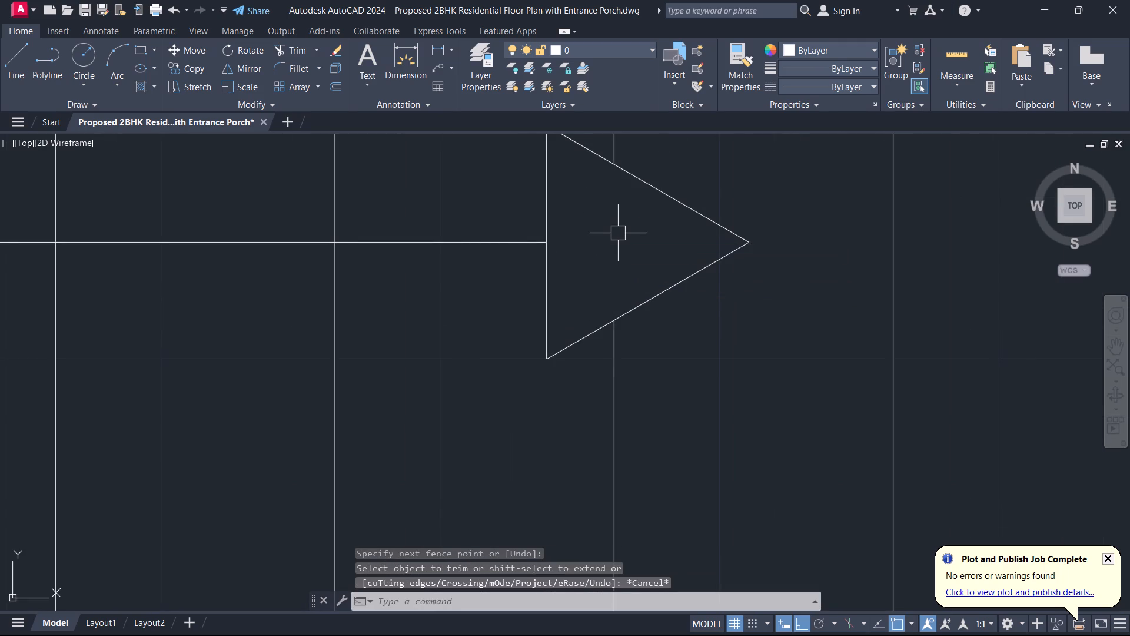
Fill the triangular arrowhead on the upper flight with a SOLID hatch.
key("h")
key("space")
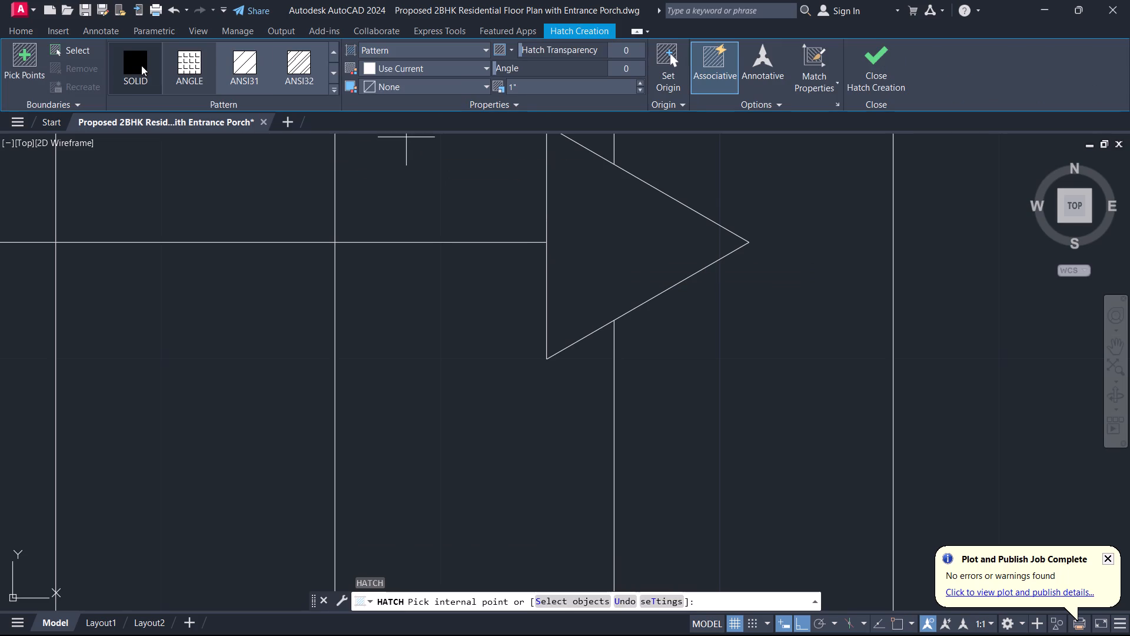
left_click(141, 65)
left_click(572, 255)
key("Escape")
scroll(567, 276, "down", 4)
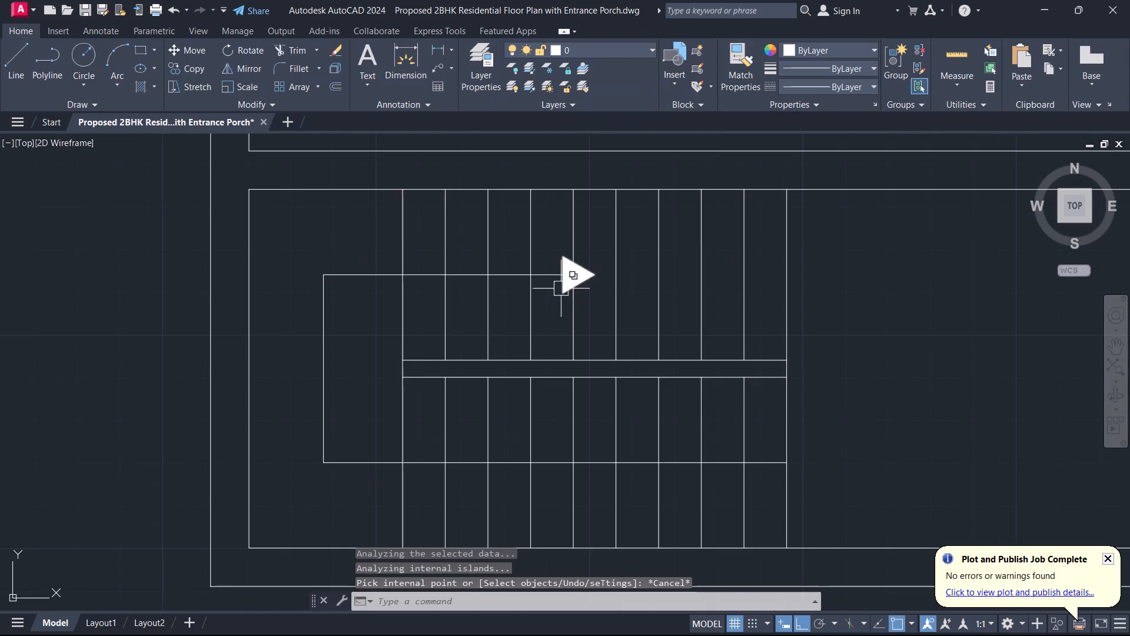
scroll(556, 296, "down", 2)
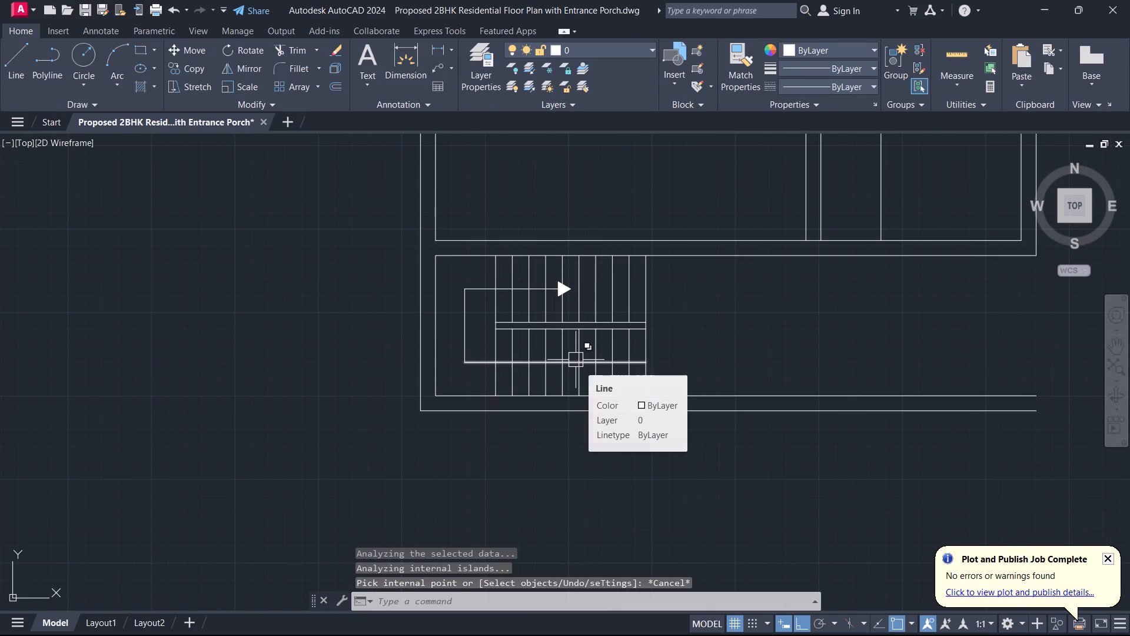
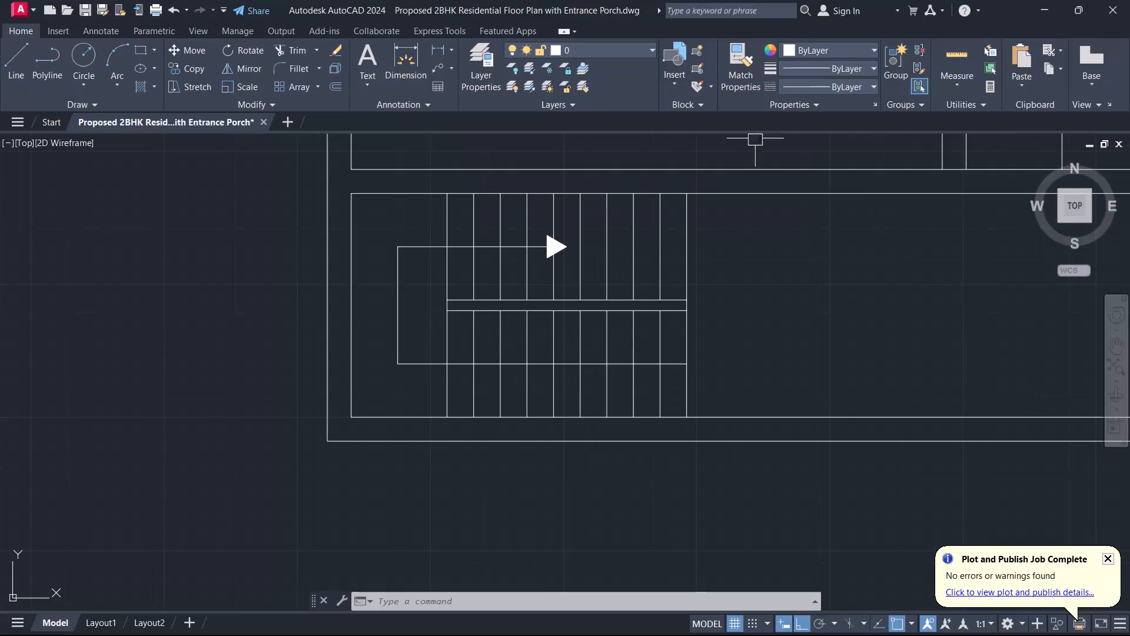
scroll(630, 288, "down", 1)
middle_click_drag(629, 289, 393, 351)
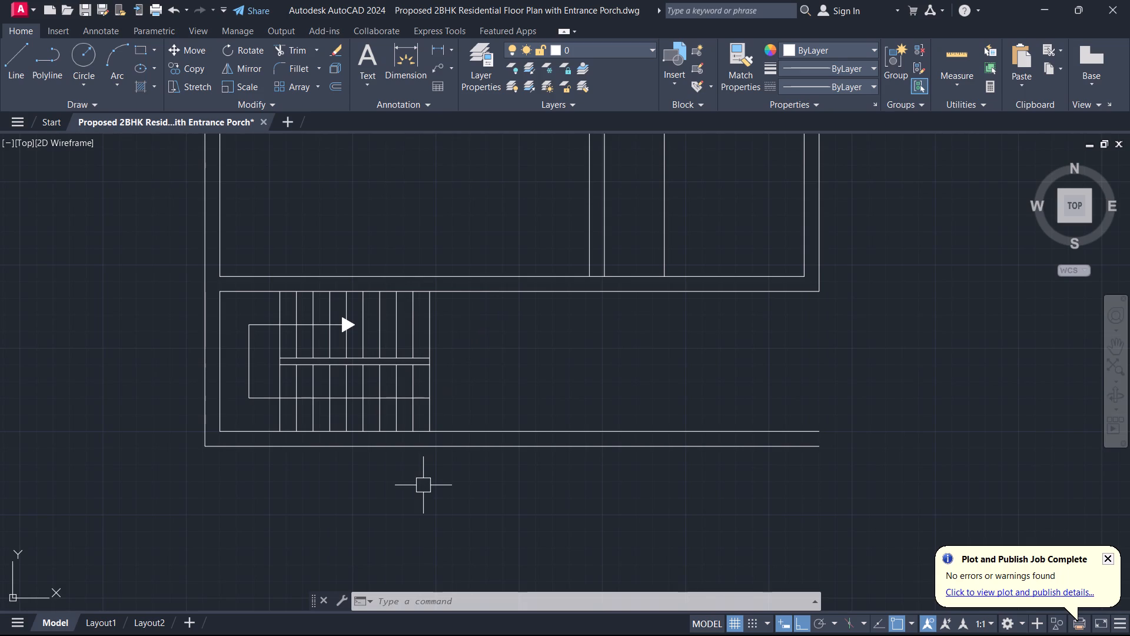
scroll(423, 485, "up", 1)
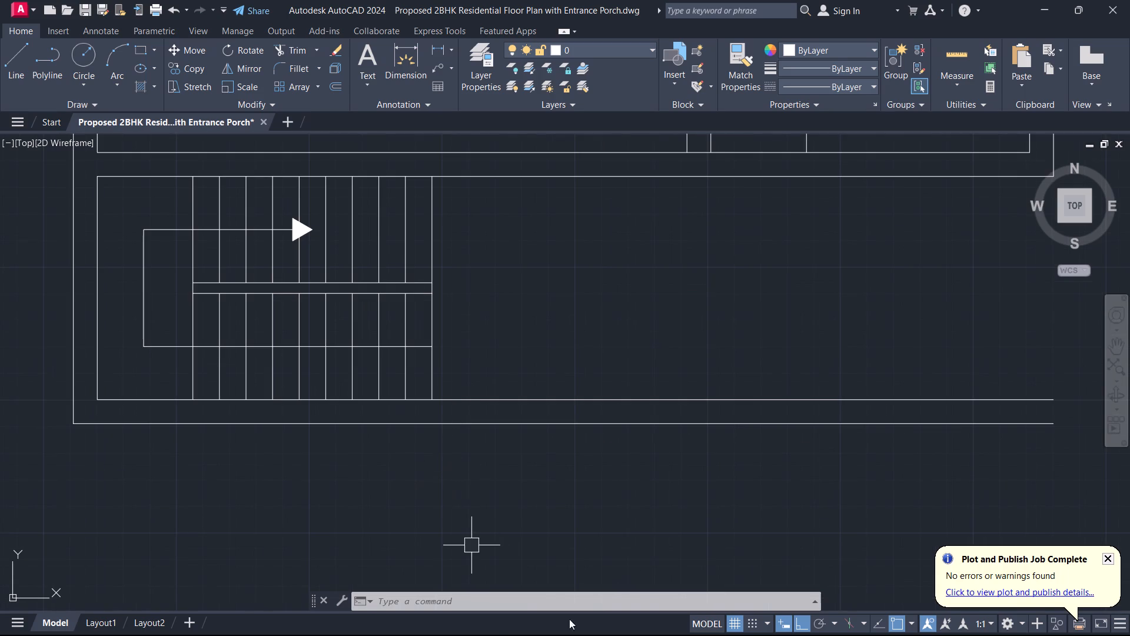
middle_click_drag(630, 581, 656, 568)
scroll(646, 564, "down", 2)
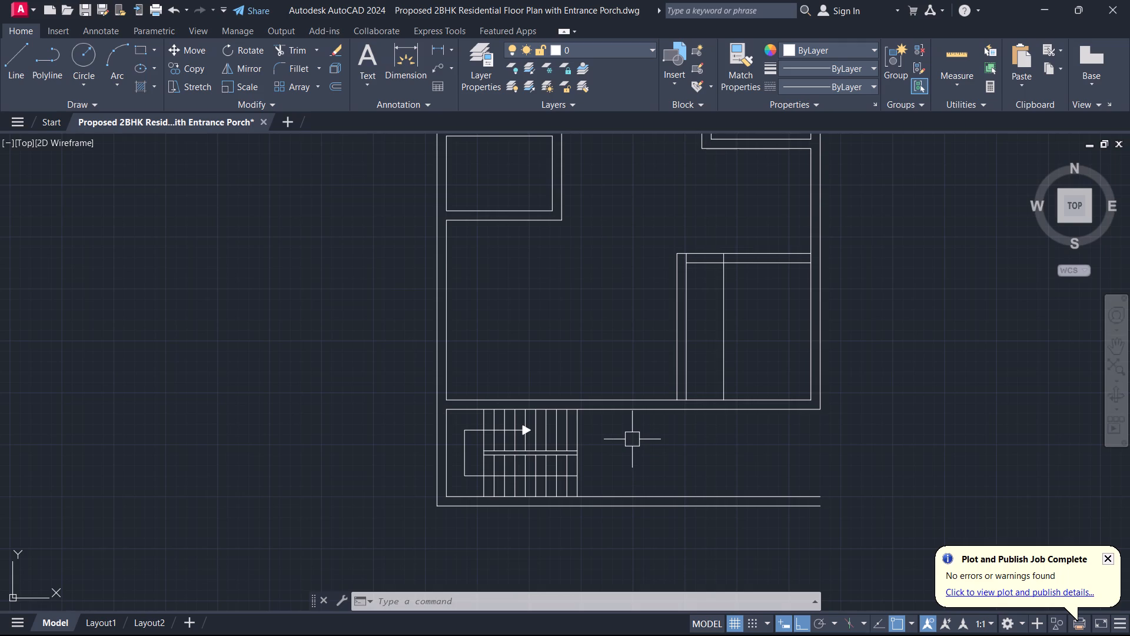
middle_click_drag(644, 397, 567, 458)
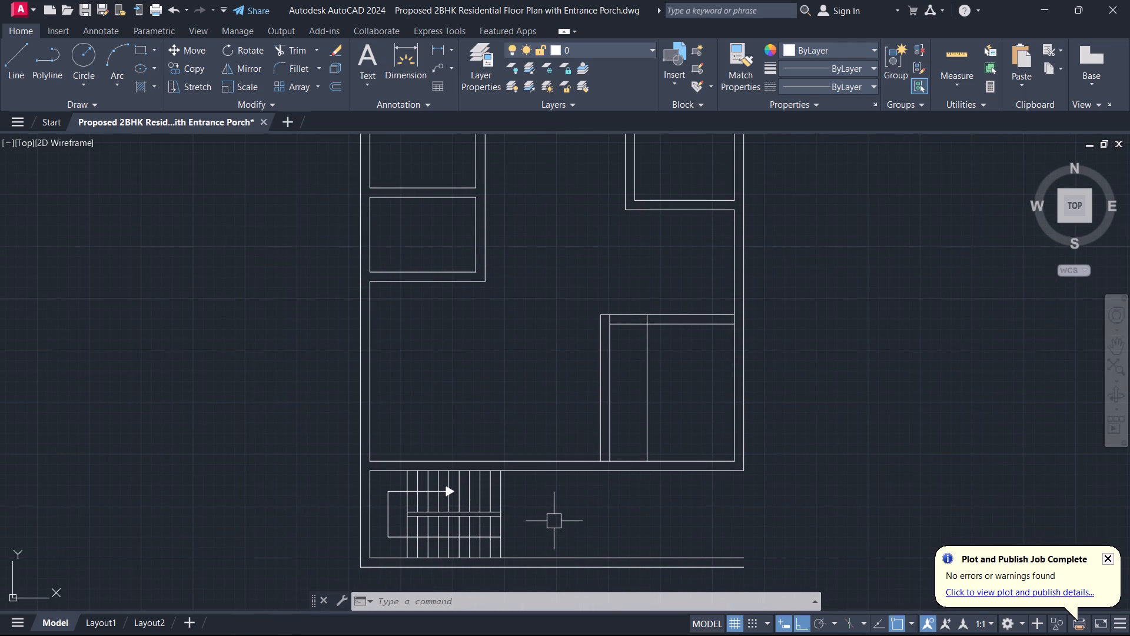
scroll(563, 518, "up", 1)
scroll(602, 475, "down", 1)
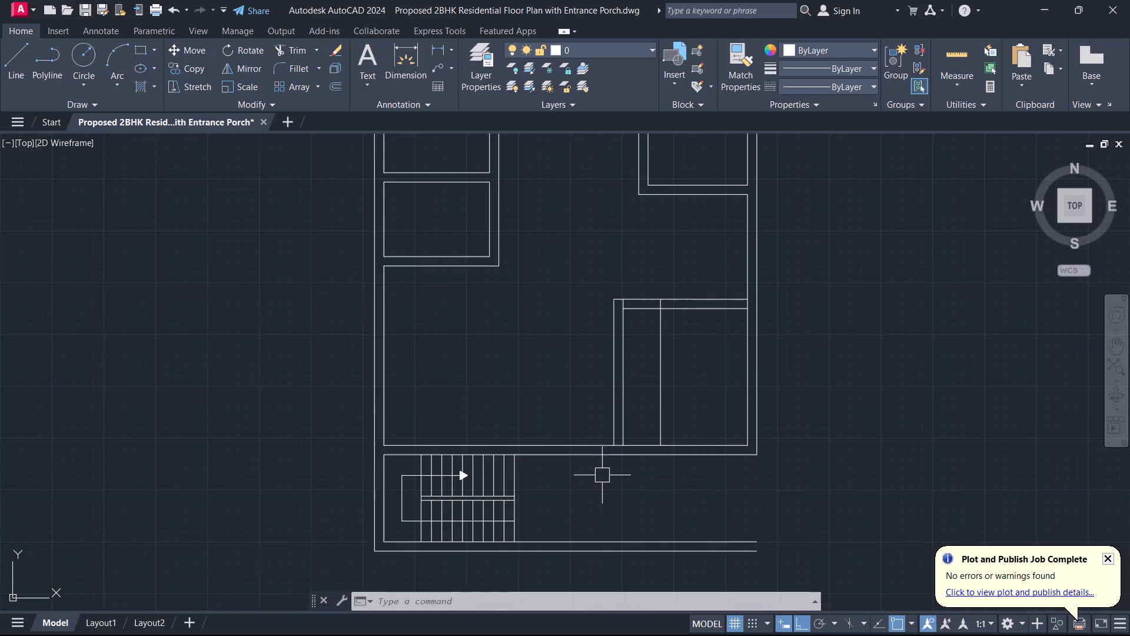
Fillet both faces of the small lower-right room's left wall with the bottom wall's inner and outer lines, squarely enclosing the staircase area.
type("f")
key("space")
scroll(602, 492, "up", 2)
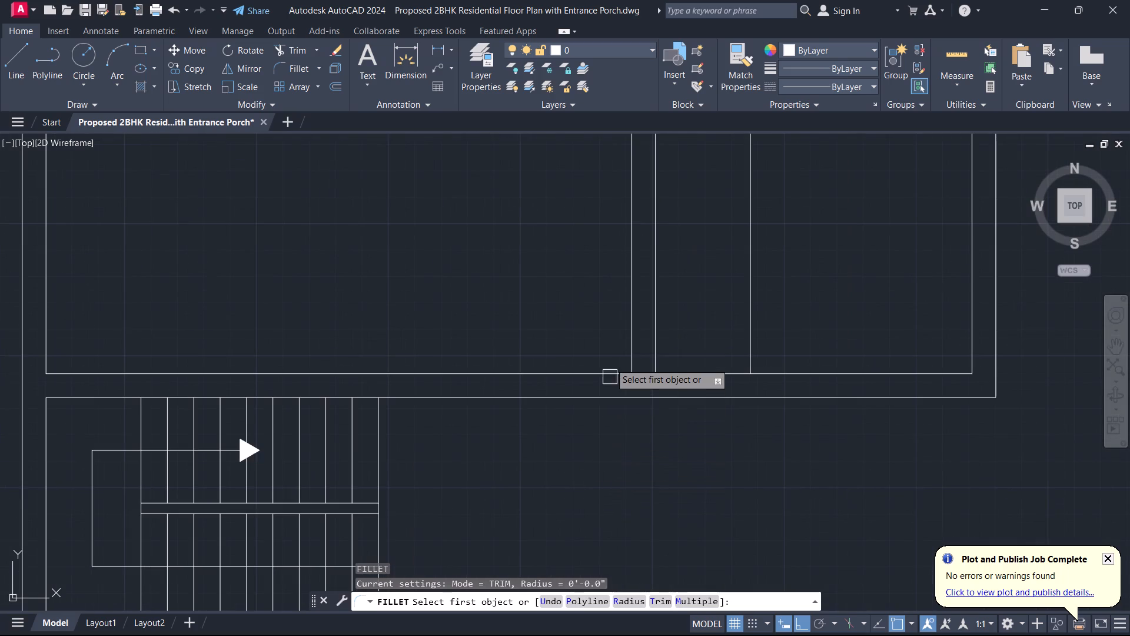
left_click(627, 333)
scroll(635, 491, "down", 2)
middle_click_drag(634, 493, 656, 335)
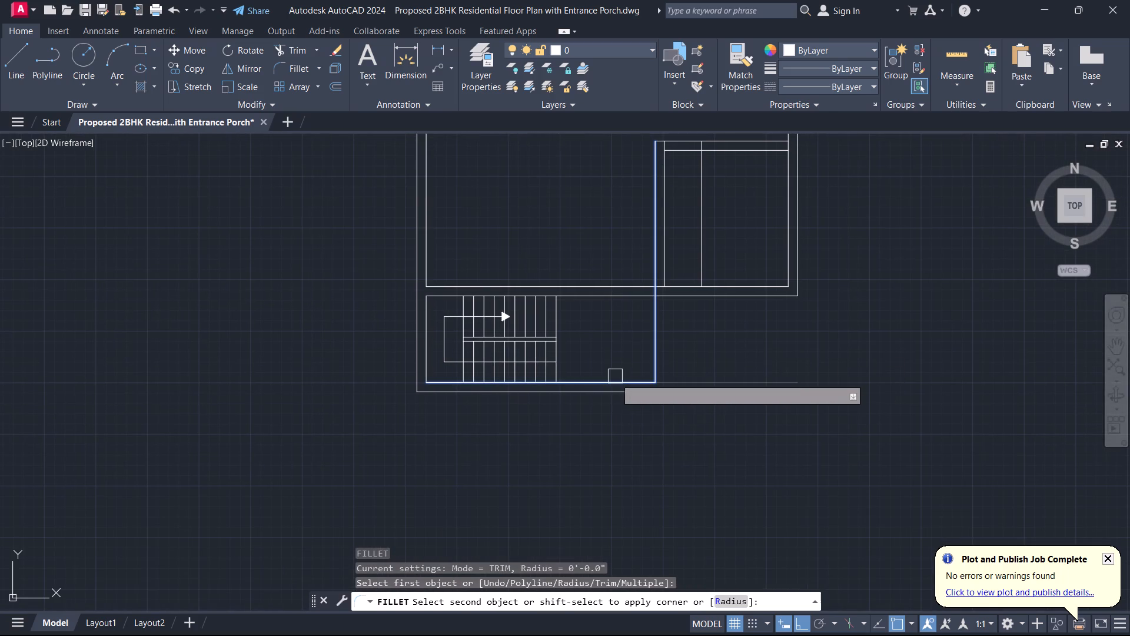
left_click(614, 385)
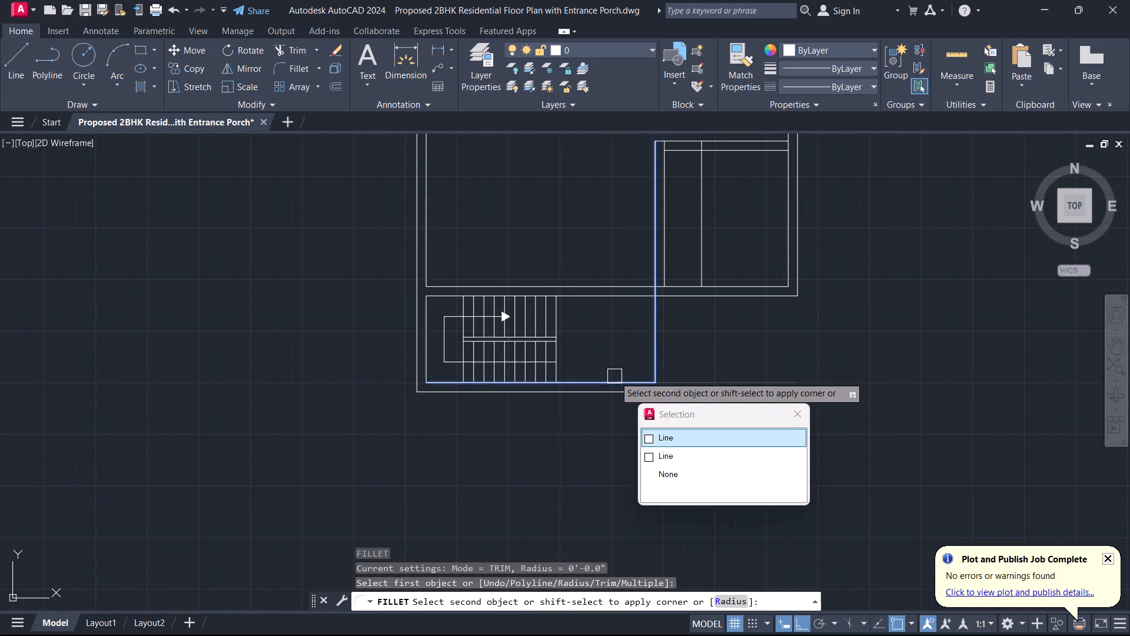
left_click(614, 376)
key("space")
left_click(666, 269)
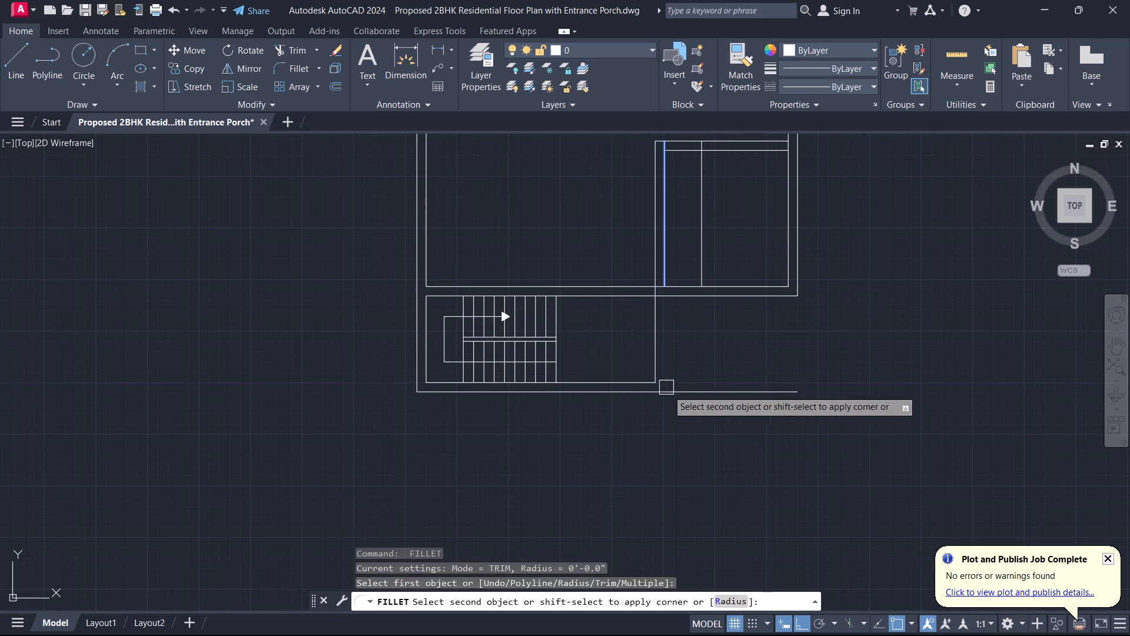
left_click(638, 399)
key("Escape")
scroll(630, 366, "down", 1)
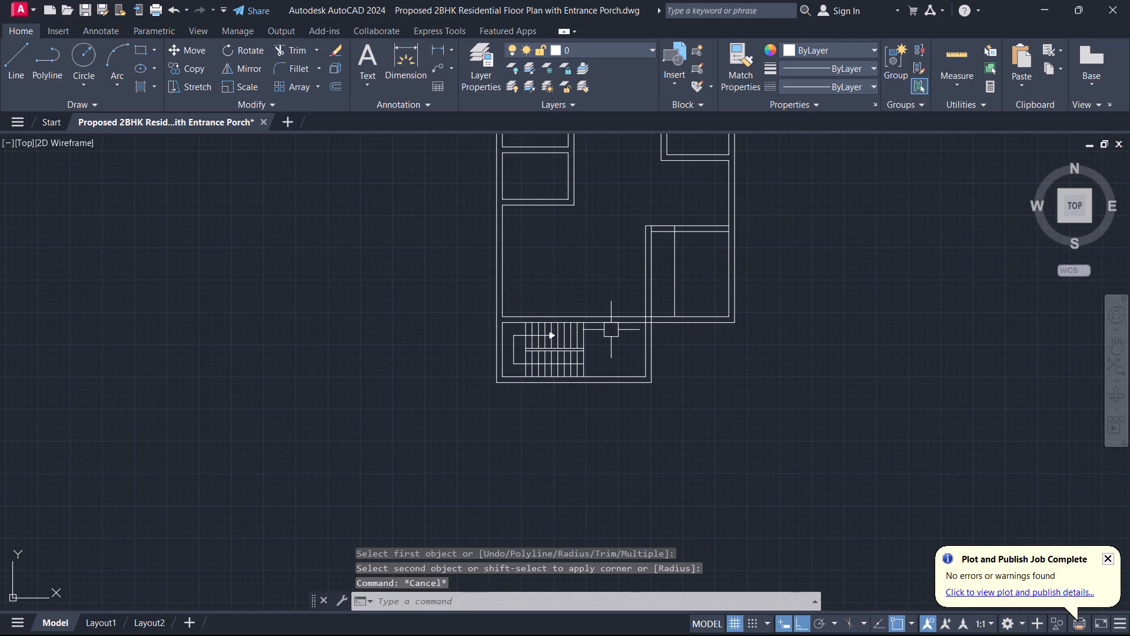
scroll(611, 330, "up", 1)
key("space")
key("Escape")
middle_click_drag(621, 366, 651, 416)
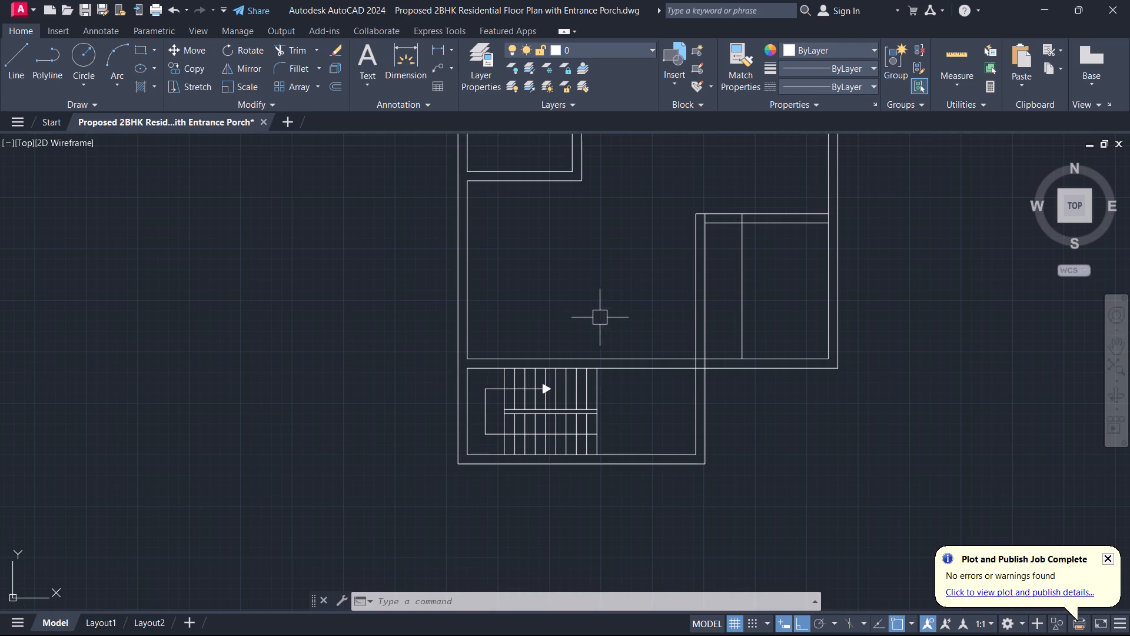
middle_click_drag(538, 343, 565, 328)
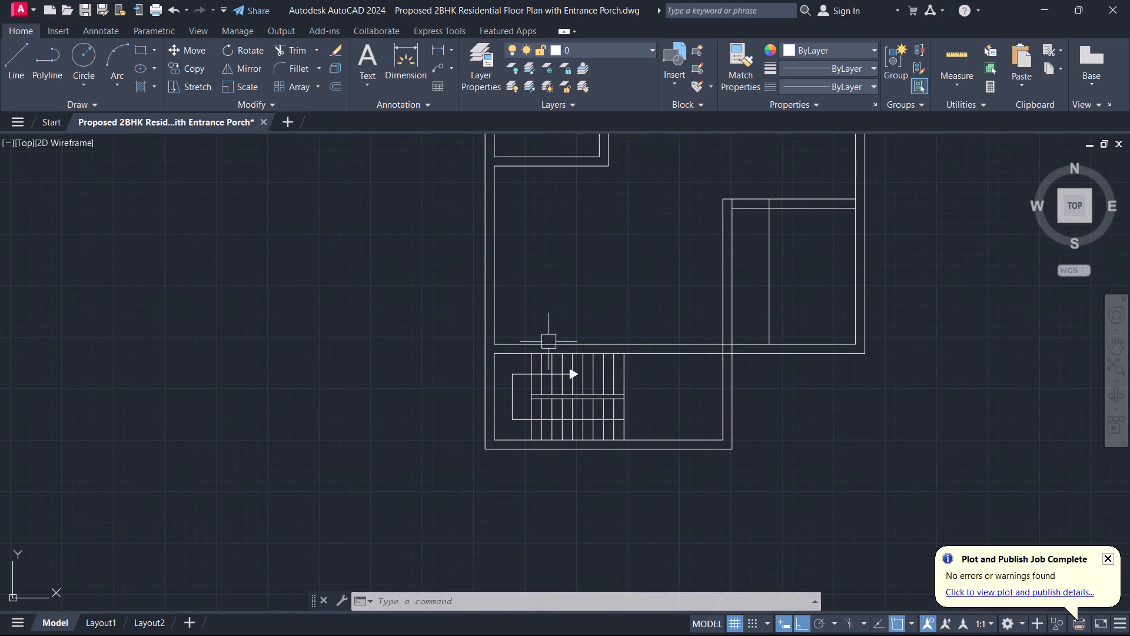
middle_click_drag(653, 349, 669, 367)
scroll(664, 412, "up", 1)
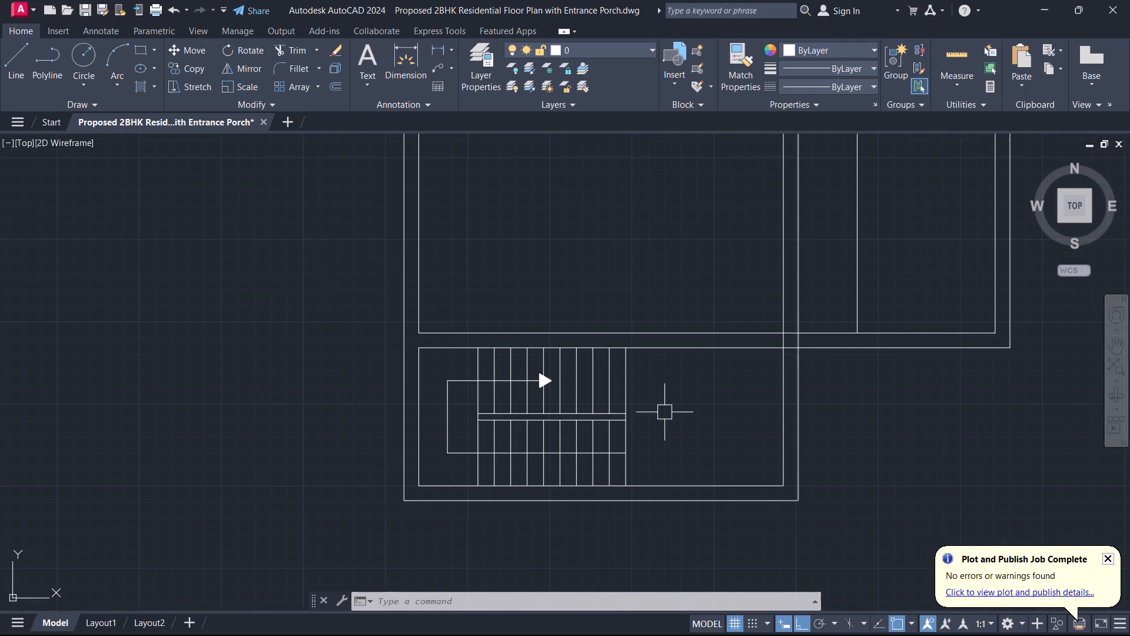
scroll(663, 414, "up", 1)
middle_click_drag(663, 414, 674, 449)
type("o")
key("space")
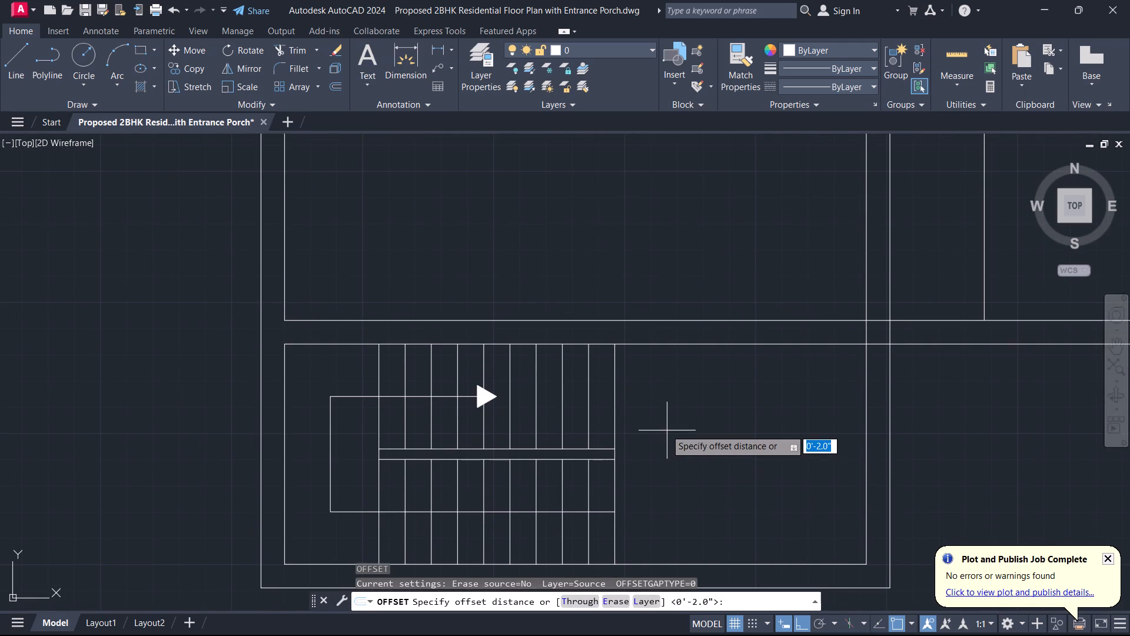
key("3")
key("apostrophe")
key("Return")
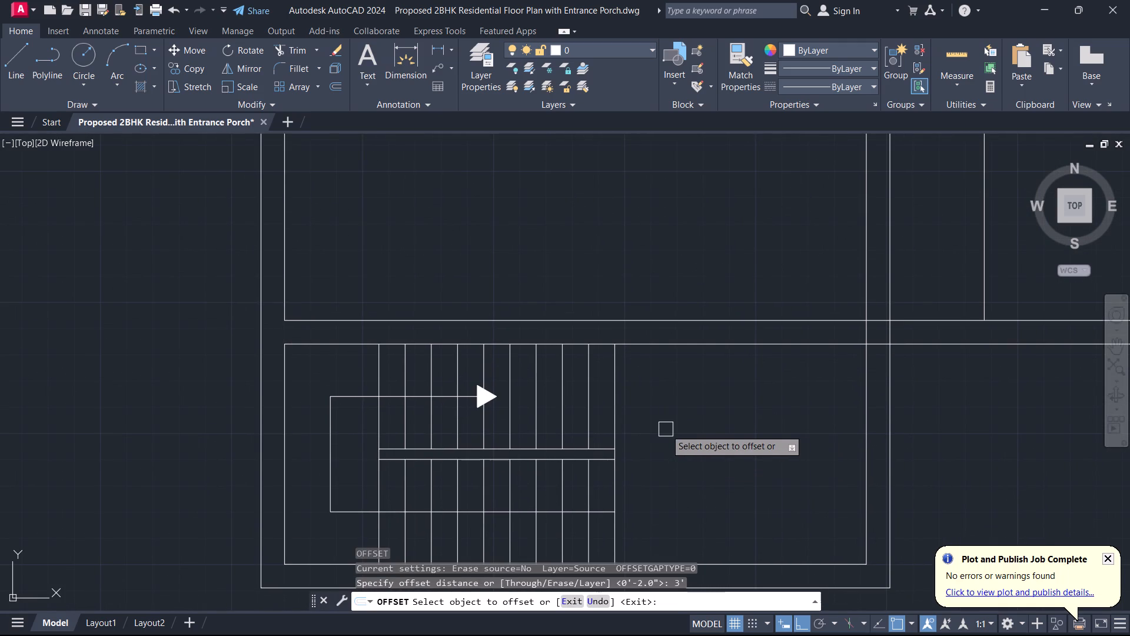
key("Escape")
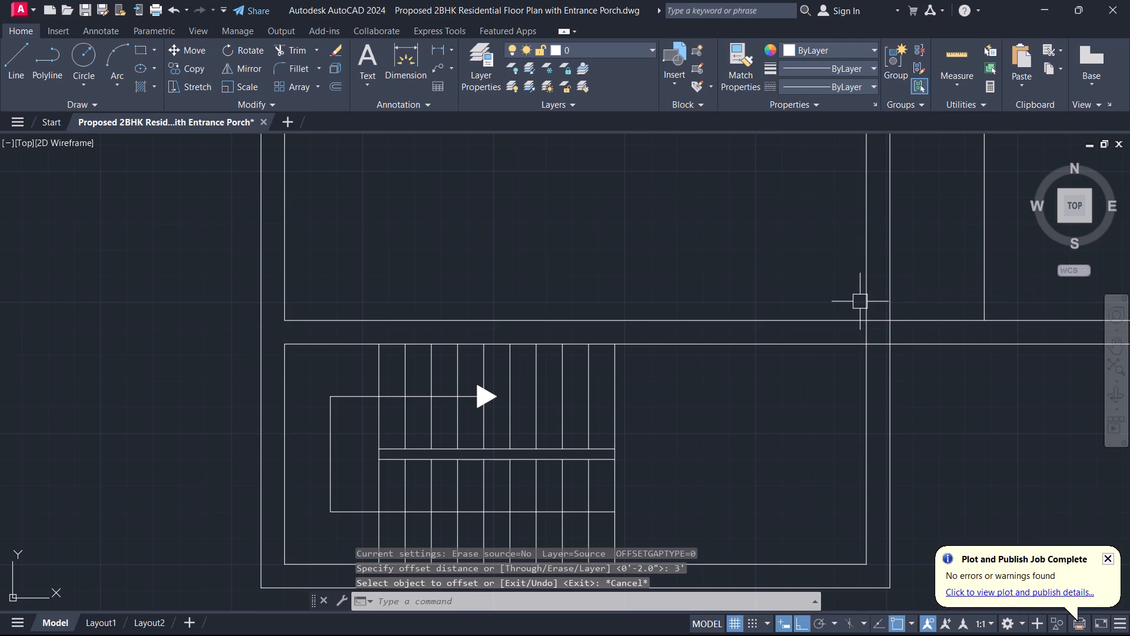
Offset the left face of the vertical wall right of the staircase 4' toward the staircase.
type("o")
key("space")
type("4'")
key("Return")
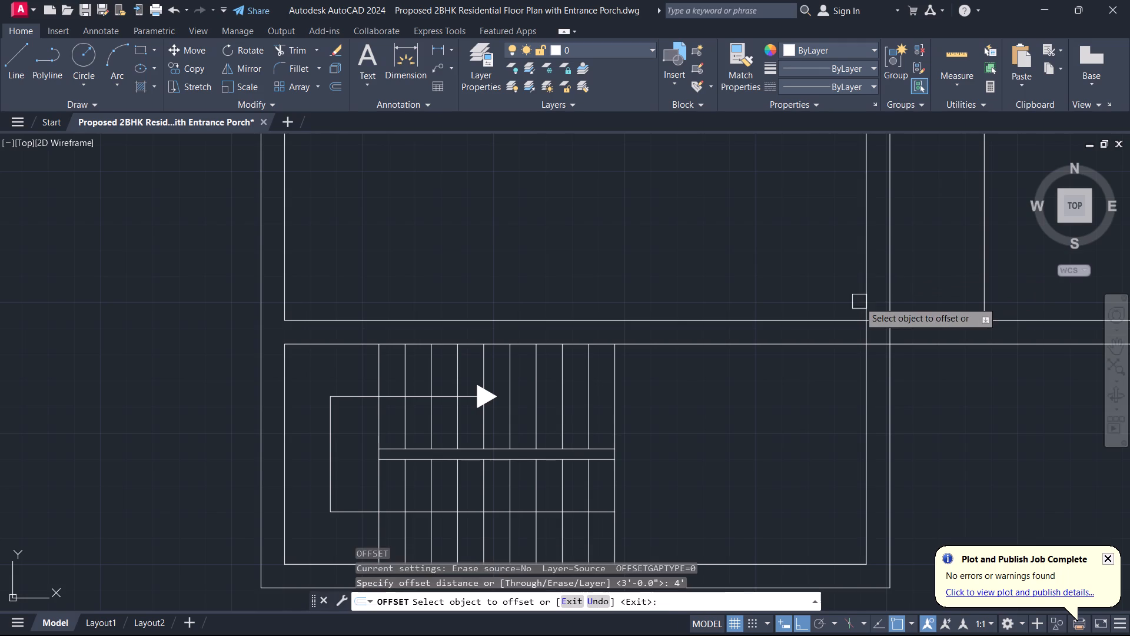
left_click(868, 283)
left_click(803, 302)
key("Escape")
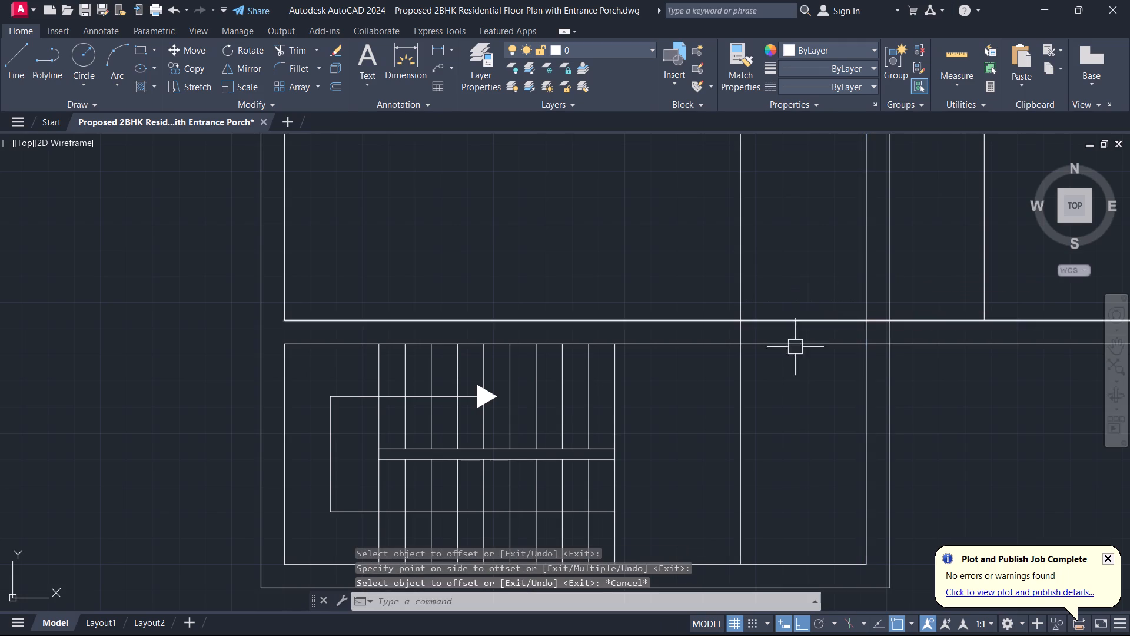
Trim the horizontal wall above the staircase between the offset line and vertical wall, and cut the offset line's excess to form a door opening.
type("tr")
key("space")
left_click(803, 397)
left_click(815, 251)
left_click(799, 417)
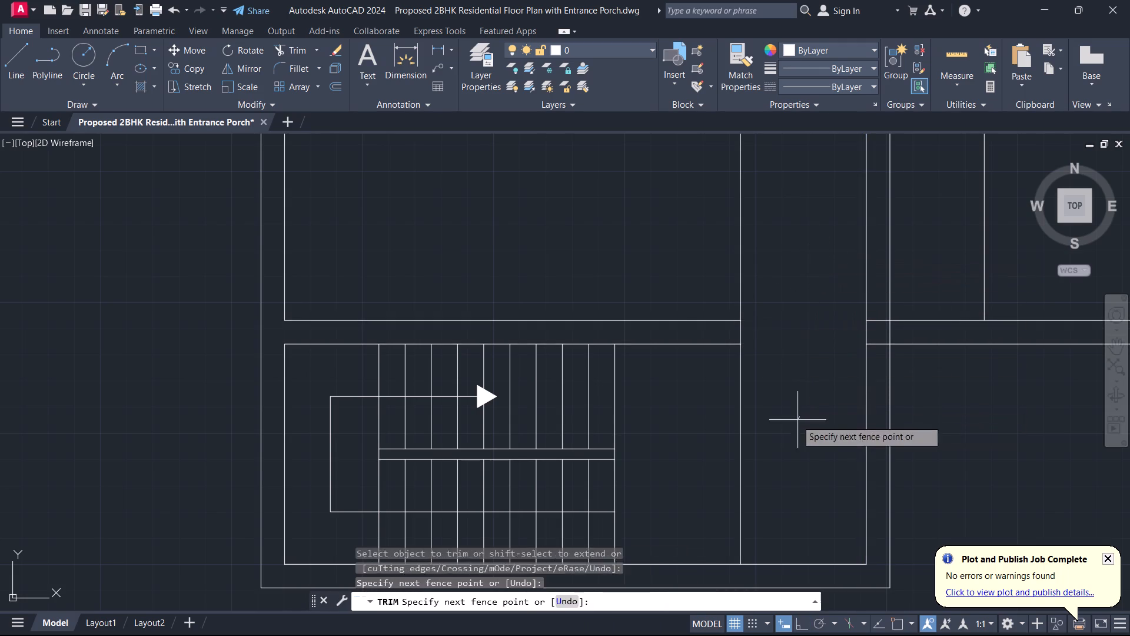
left_click(718, 434)
left_click_drag(795, 285, 786, 281)
left_click(693, 275)
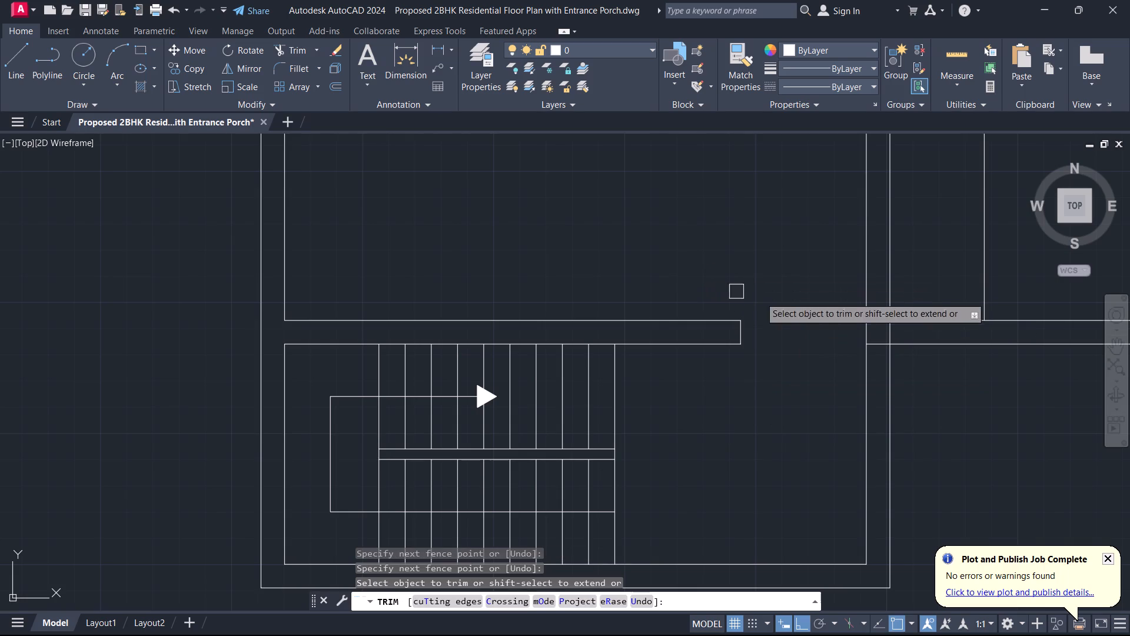
key("Escape")
Trim the small lower-right room's top wall between its left wall and vertical guide line, removing the guide's excess below to form a door opening.
scroll(752, 365, "down", 1)
middle_click_drag(750, 365, 786, 453)
middle_click_drag(807, 312, 746, 372)
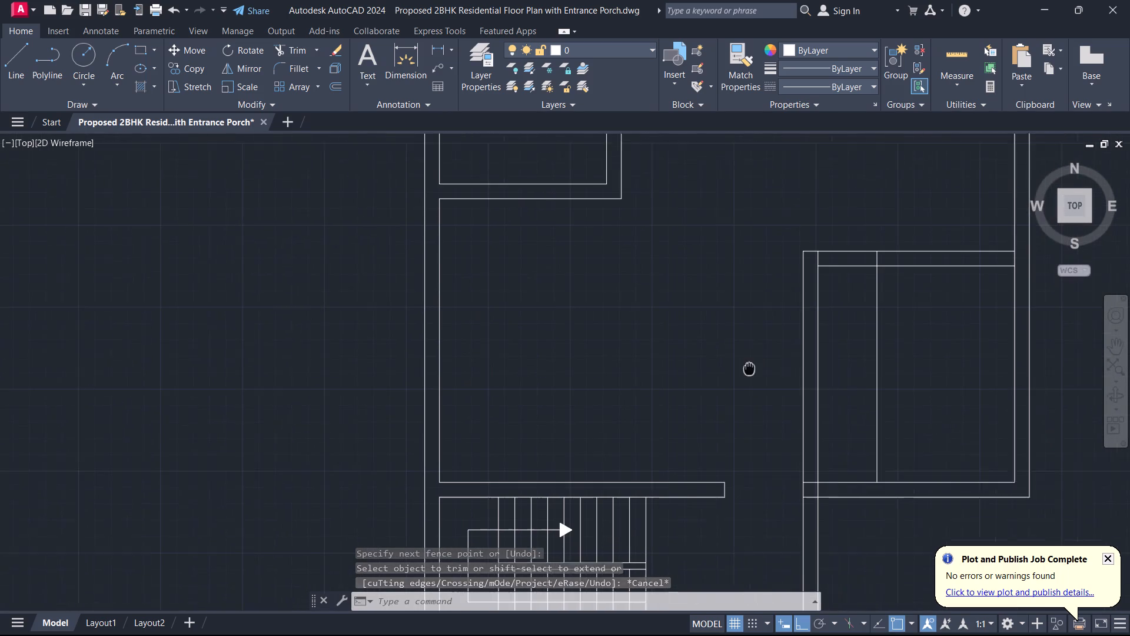
middle_click_drag(746, 372, 745, 372)
type("tr")
key("space")
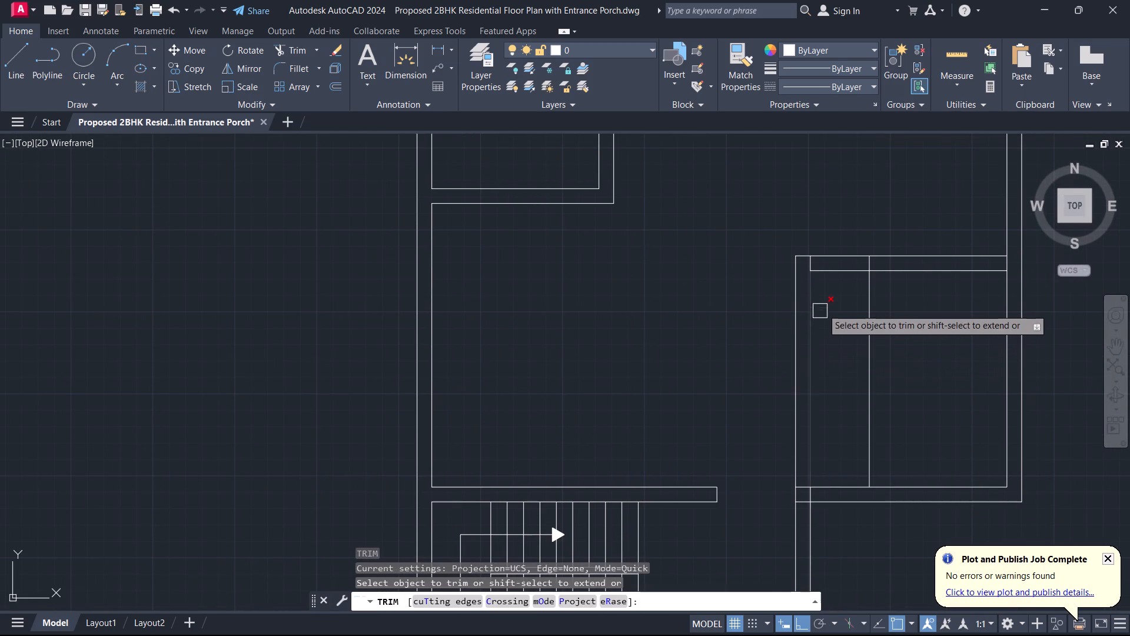
scroll(840, 295, "up", 1)
left_click(845, 293)
left_click(853, 181)
left_click(865, 336)
left_click(922, 376)
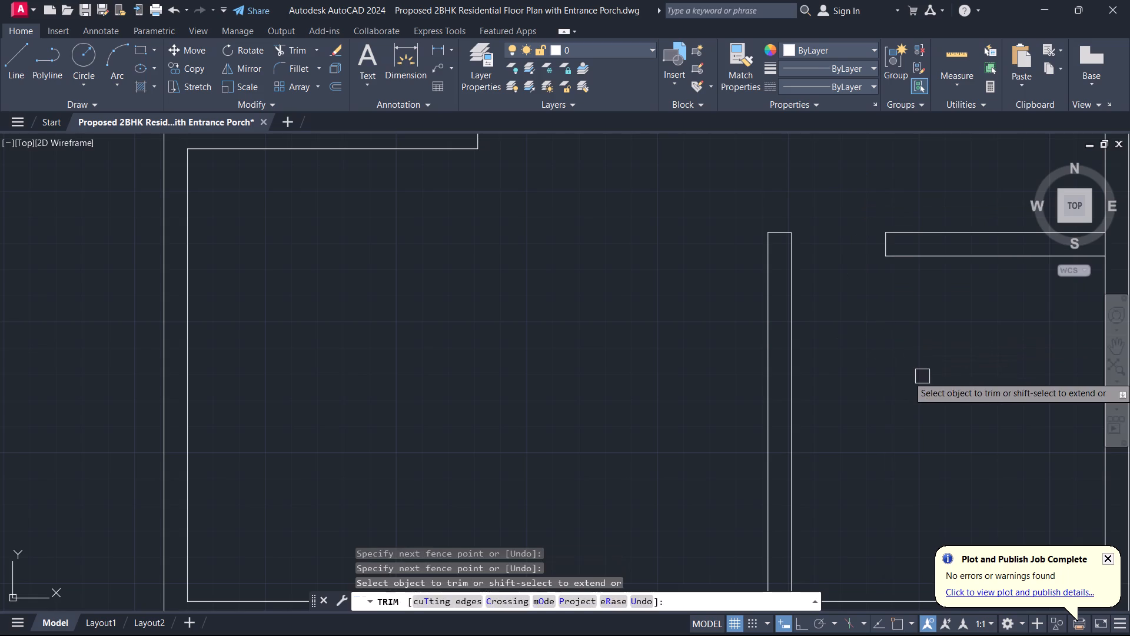
key("Escape")
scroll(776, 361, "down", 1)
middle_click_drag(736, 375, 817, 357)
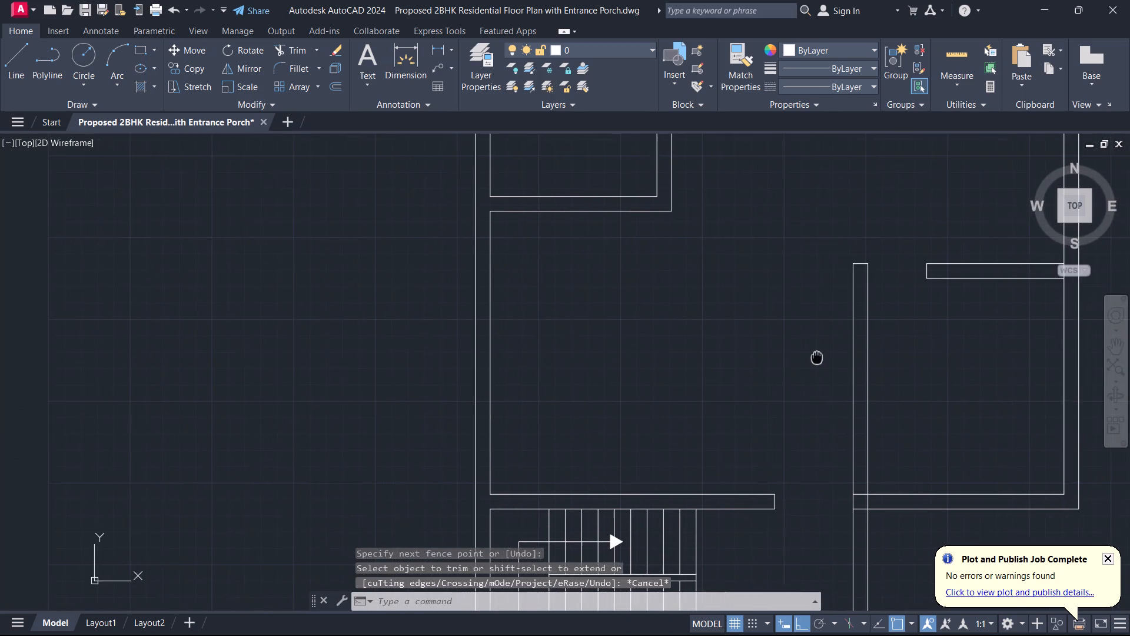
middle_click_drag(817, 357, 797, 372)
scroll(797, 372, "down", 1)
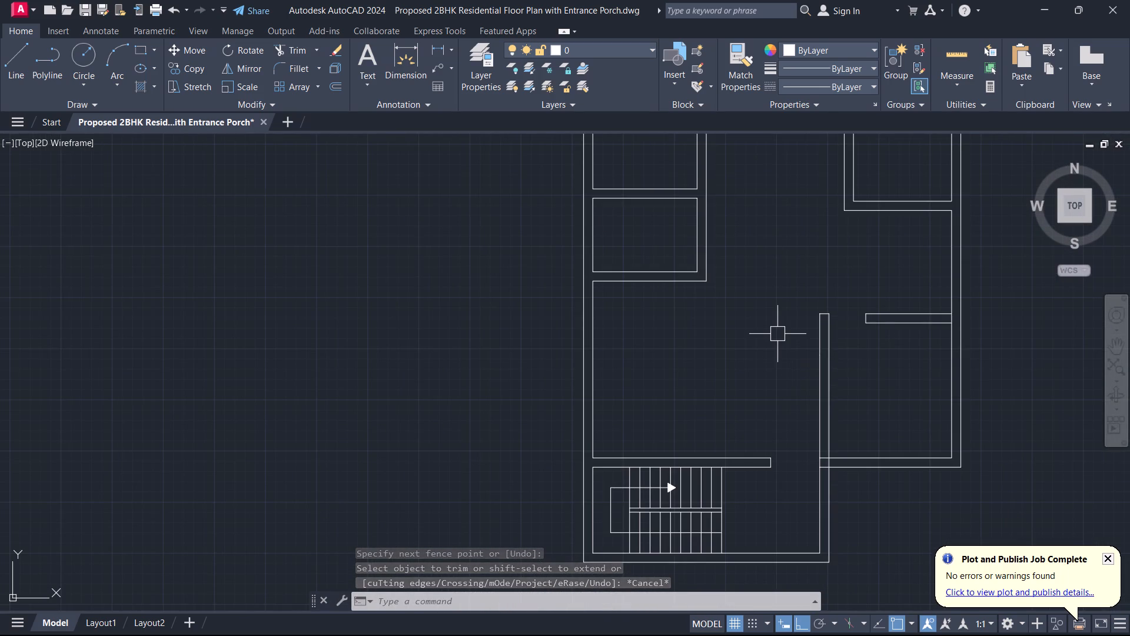
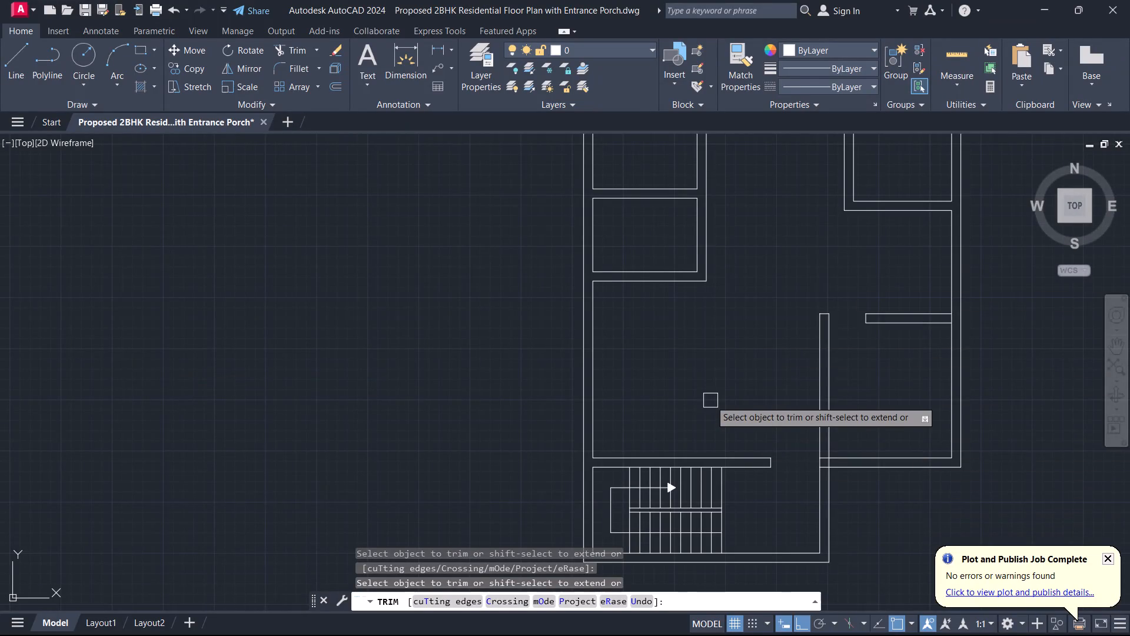
Trim the crossing wall lines where the small lower-right room's left and bottom walls meet, leaving a clean wall junction.
scroll(722, 403, "down", 1)
middle_click_drag(713, 421, 631, 497)
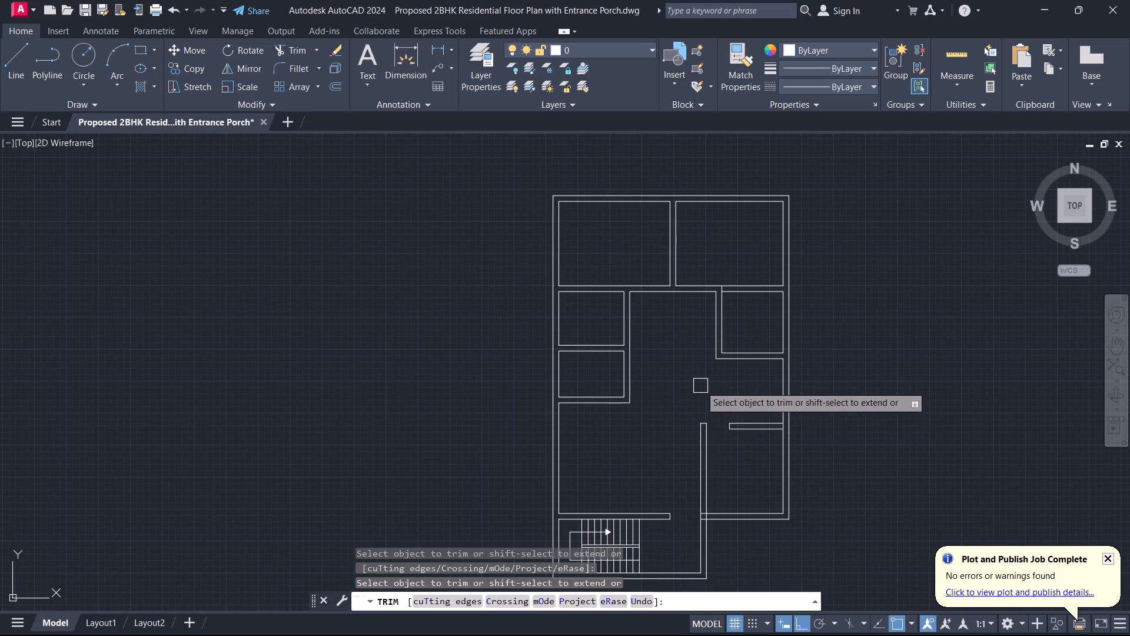
scroll(700, 385, "up", 1)
middle_click_drag(692, 436, 656, 423)
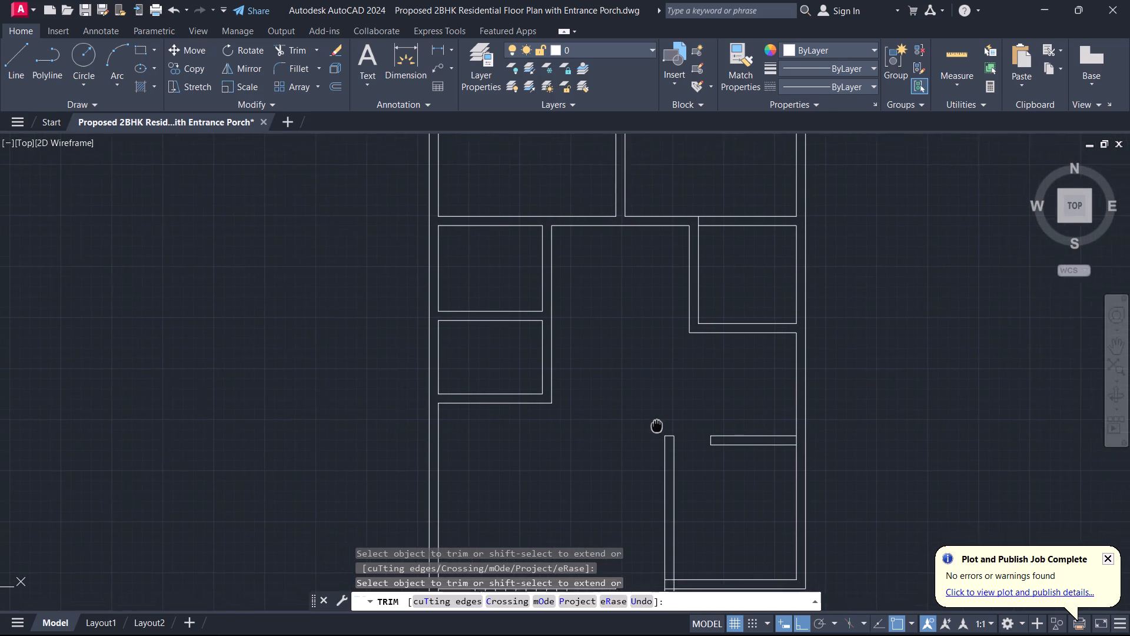
middle_click_drag(656, 423, 647, 408)
scroll(650, 589, "up", 1)
scroll(659, 504, "up", 2)
middle_click_drag(659, 504, 620, 289)
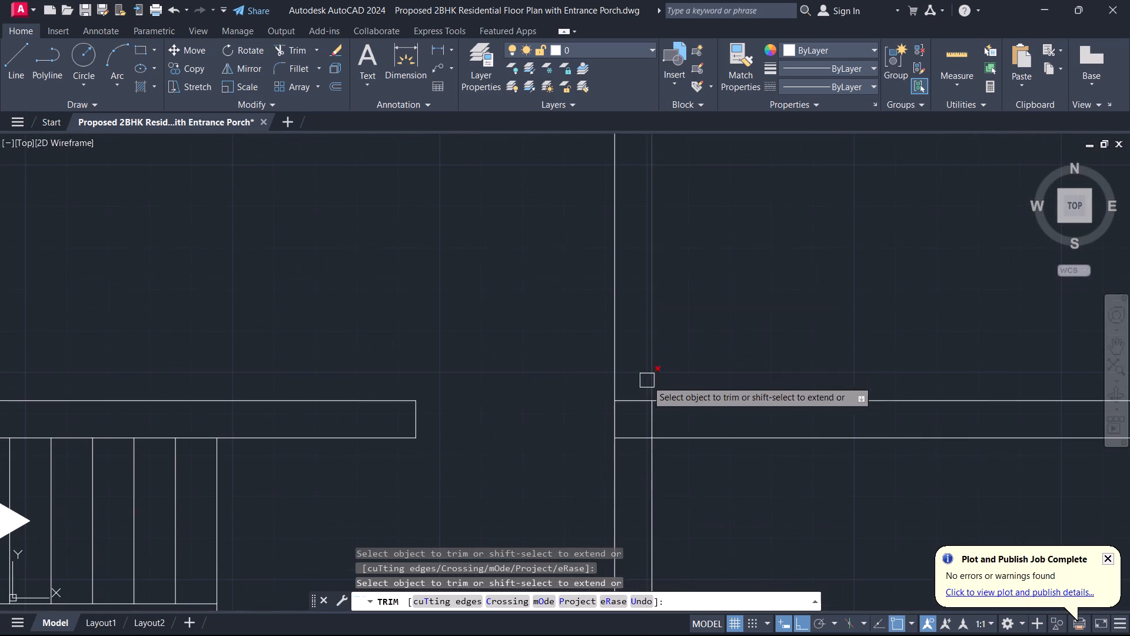
left_click(636, 391)
left_click(633, 439)
left_click(645, 427)
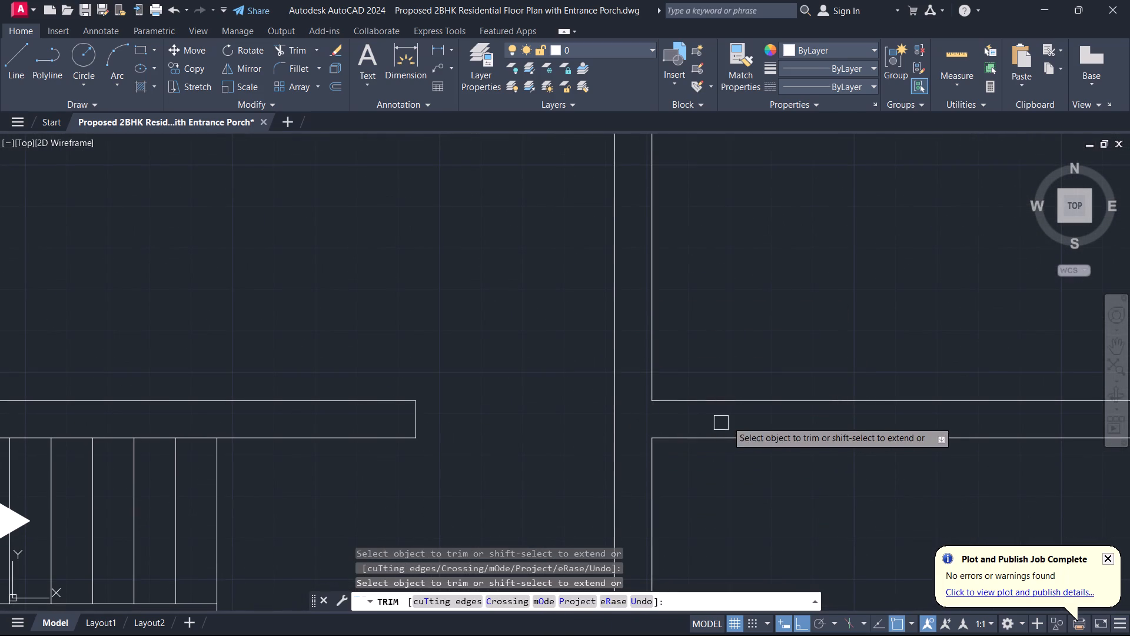
key("Escape")
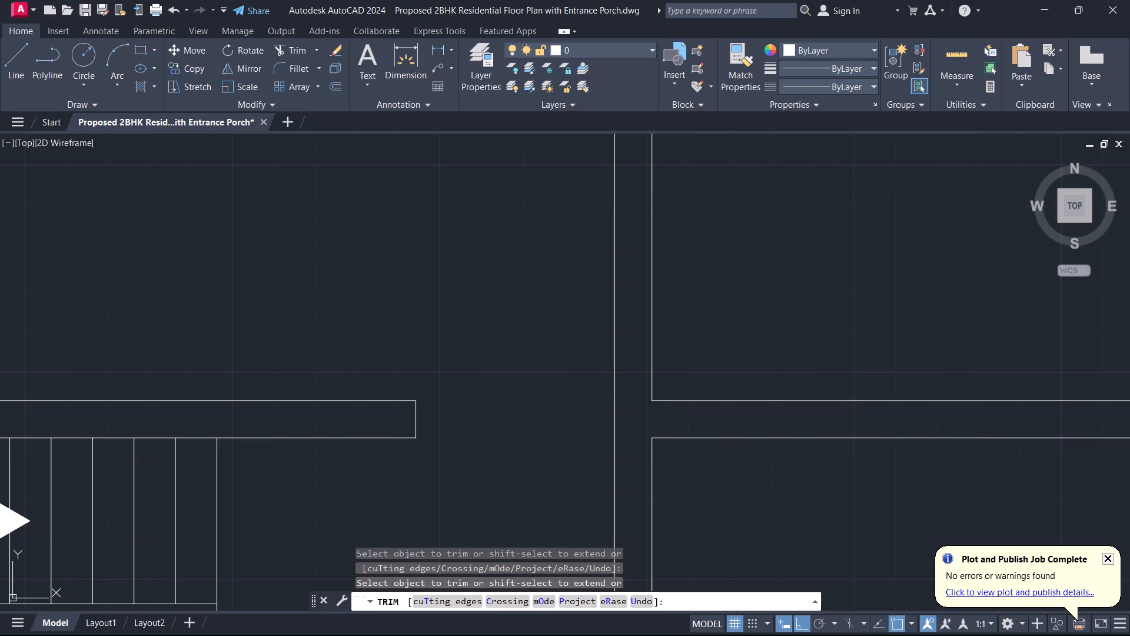
Extend the inner right-wall lines of the two small left rooms across the lower room's bottom wall and the upper room's top wall.
scroll(477, 357, "down", 2)
middle_click_drag(477, 357, 550, 426)
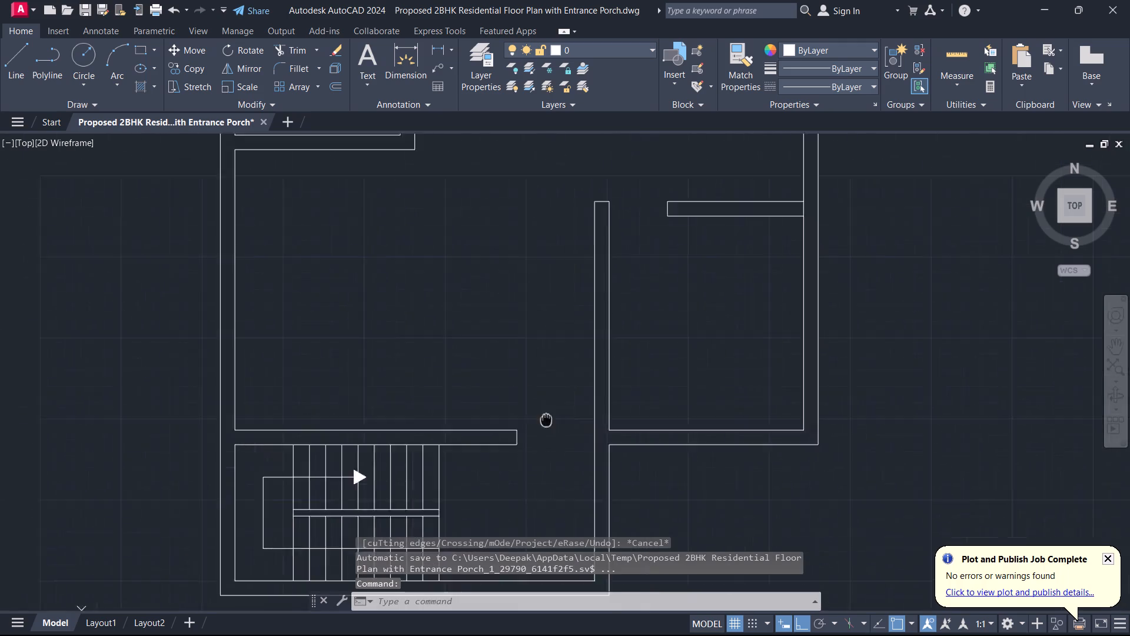
middle_click_drag(550, 426, 606, 497)
middle_click_drag(580, 369, 610, 425)
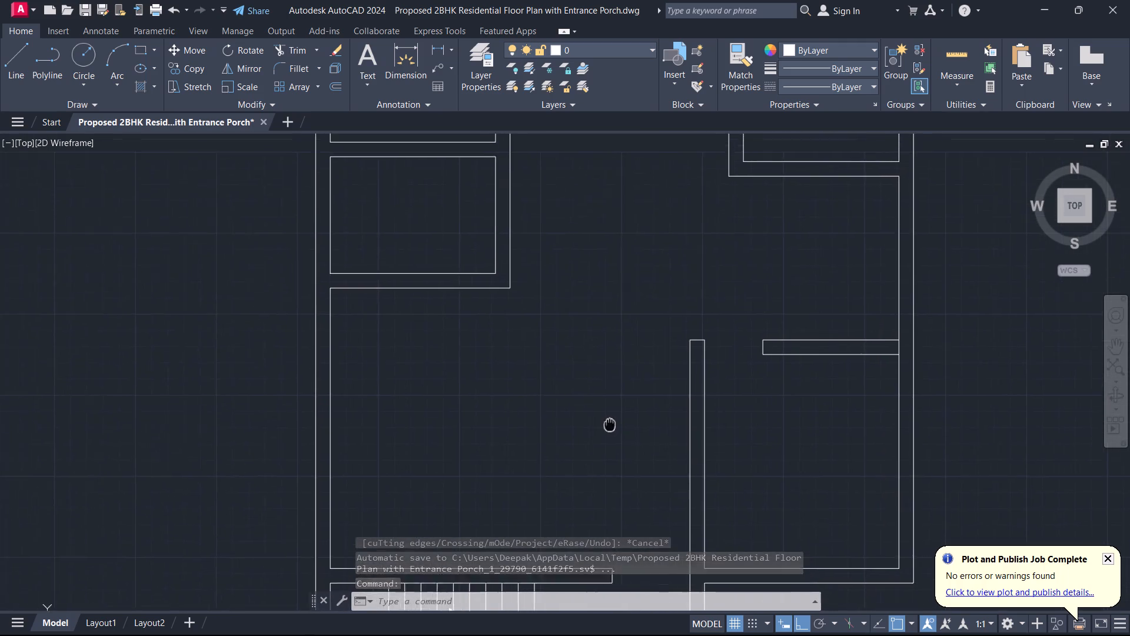
middle_click_drag(610, 425, 630, 458)
middle_click_drag(583, 386, 652, 513)
scroll(652, 512, "down", 1)
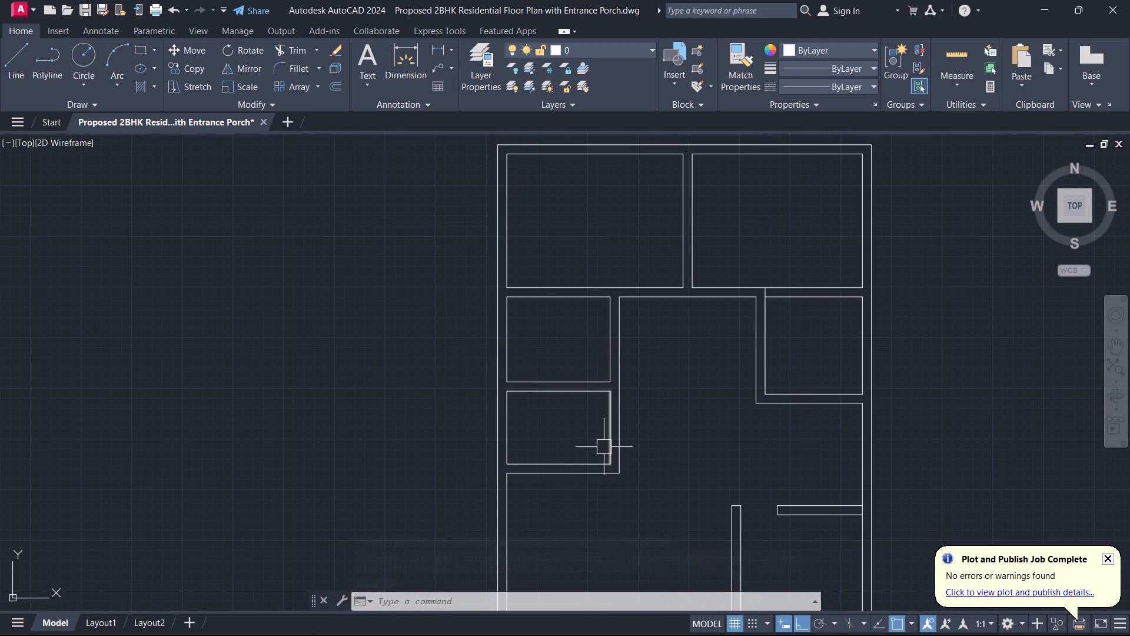
type("ex")
key("space")
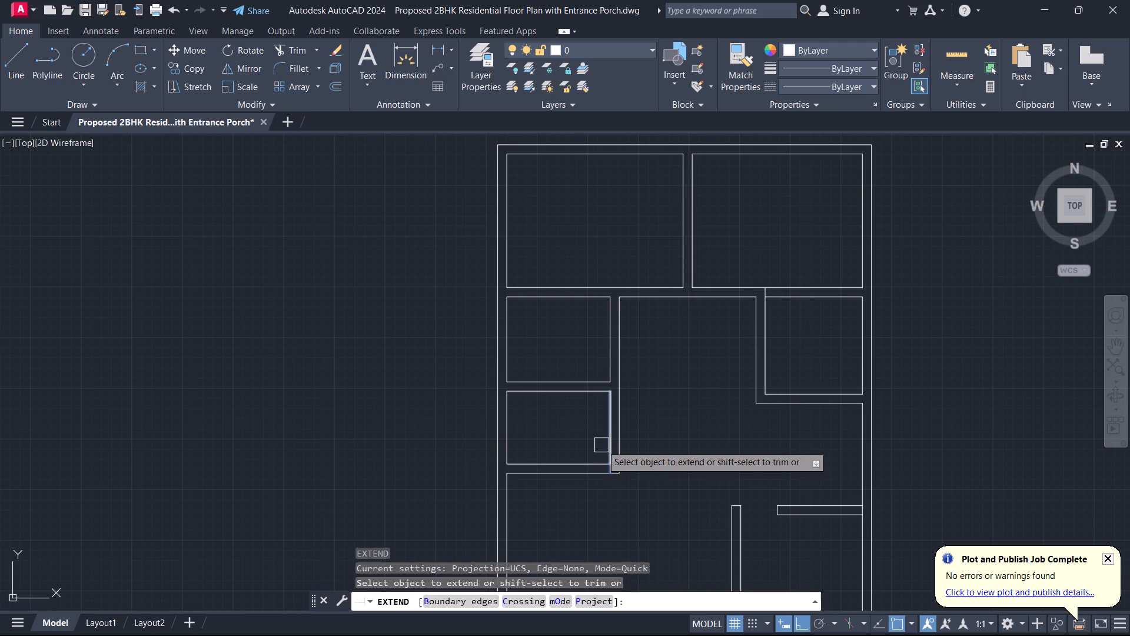
scroll(601, 445, "up", 3)
left_click(618, 438)
left_click(643, 471)
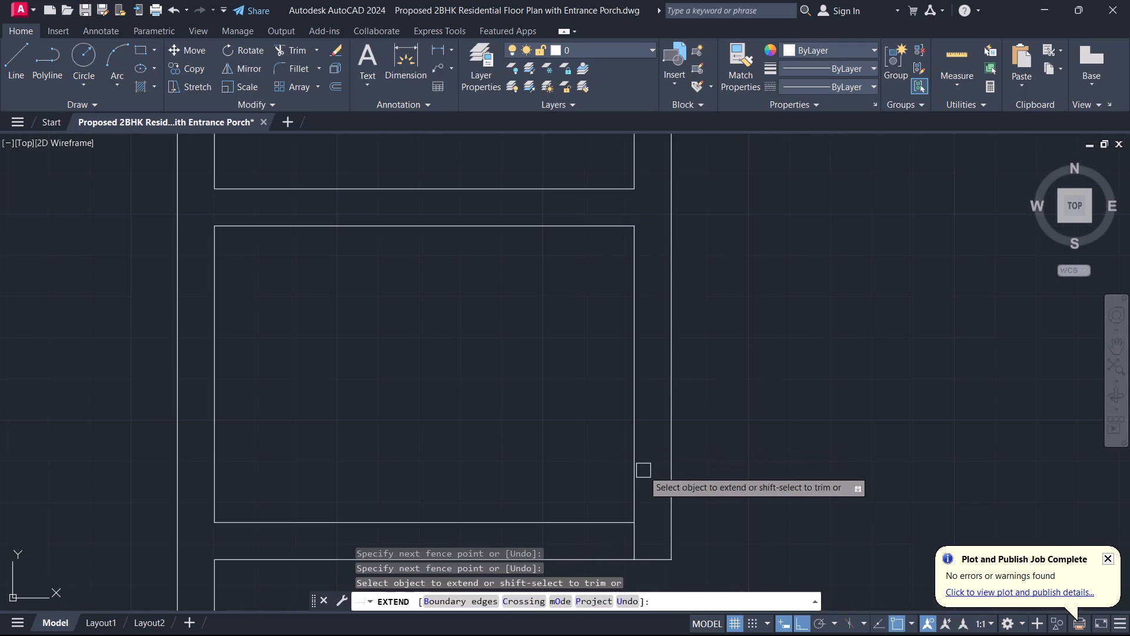
scroll(537, 439, "down", 3)
middle_click_drag(537, 439, 595, 620)
left_click(607, 506)
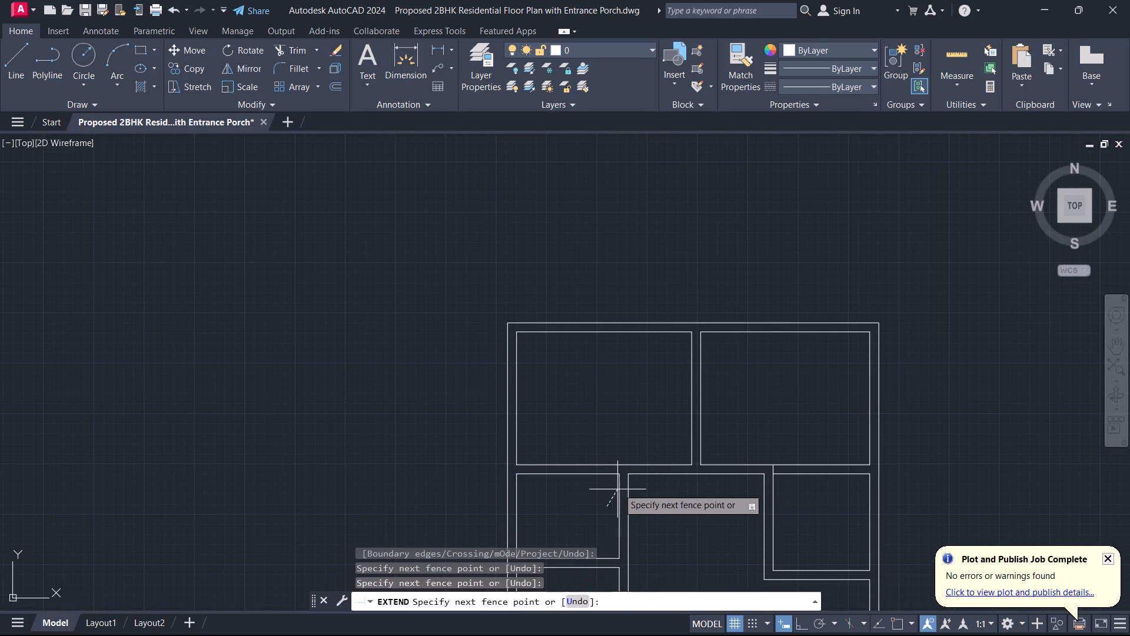
left_click(623, 487)
key("Escape")
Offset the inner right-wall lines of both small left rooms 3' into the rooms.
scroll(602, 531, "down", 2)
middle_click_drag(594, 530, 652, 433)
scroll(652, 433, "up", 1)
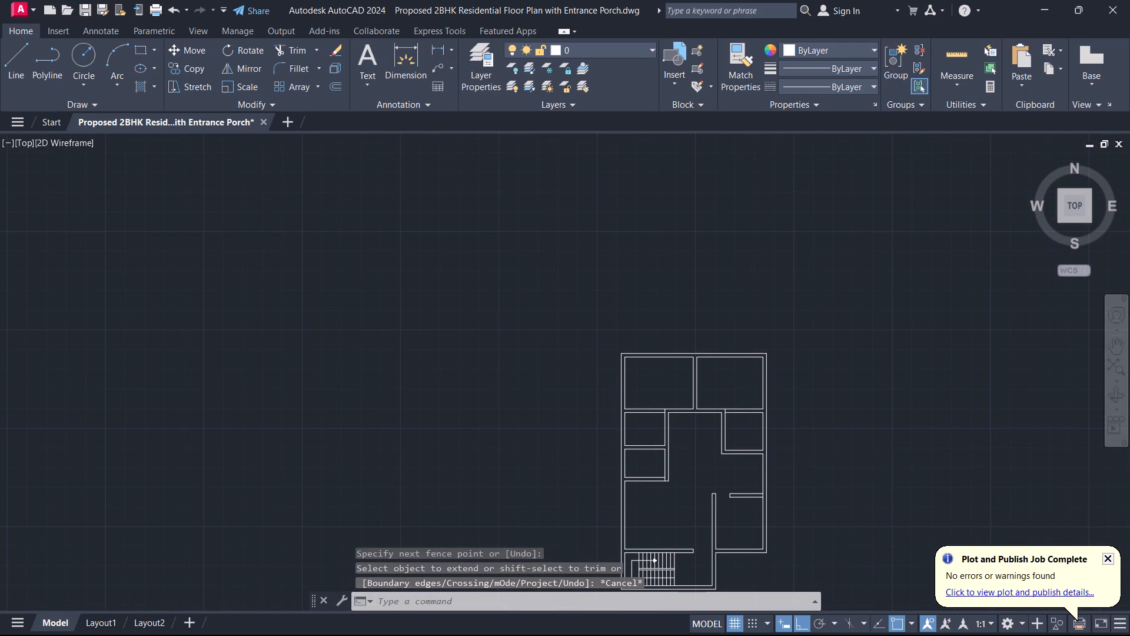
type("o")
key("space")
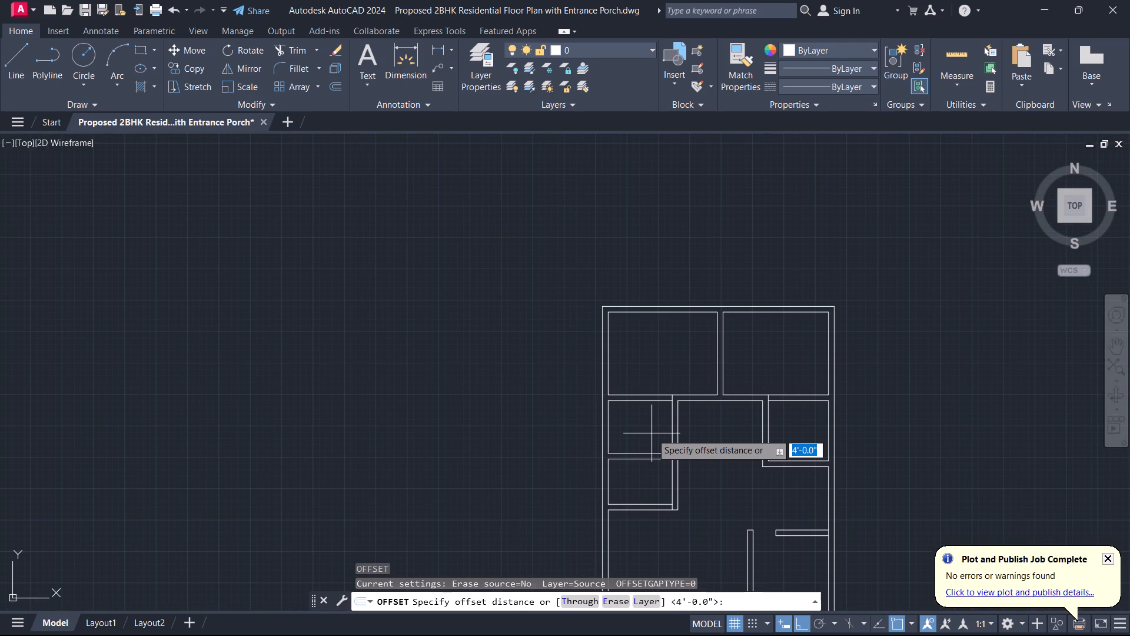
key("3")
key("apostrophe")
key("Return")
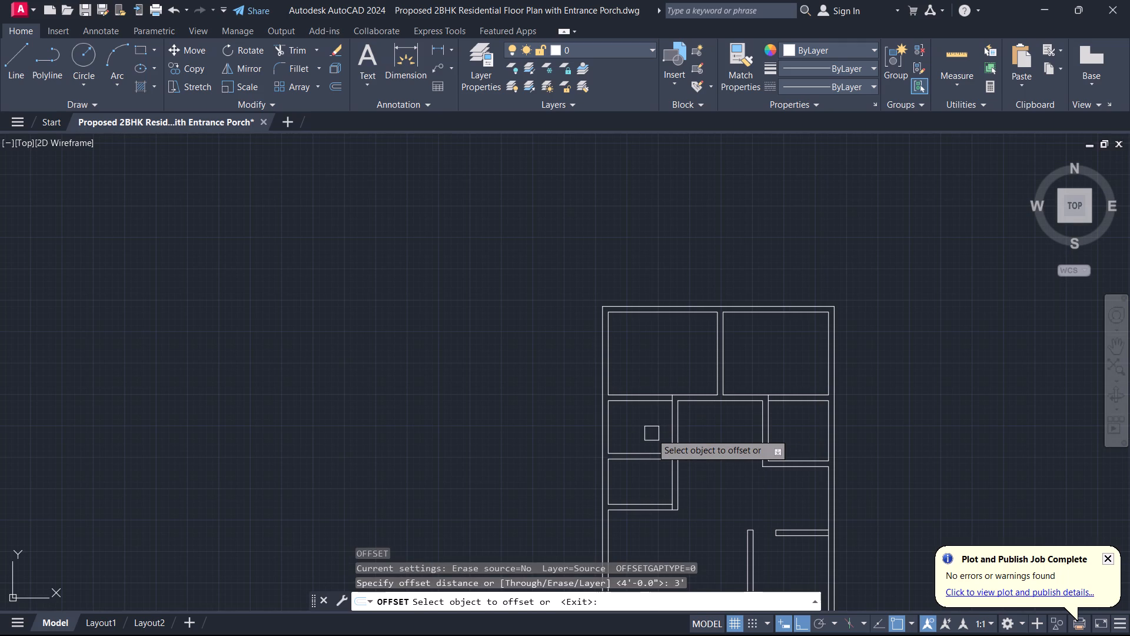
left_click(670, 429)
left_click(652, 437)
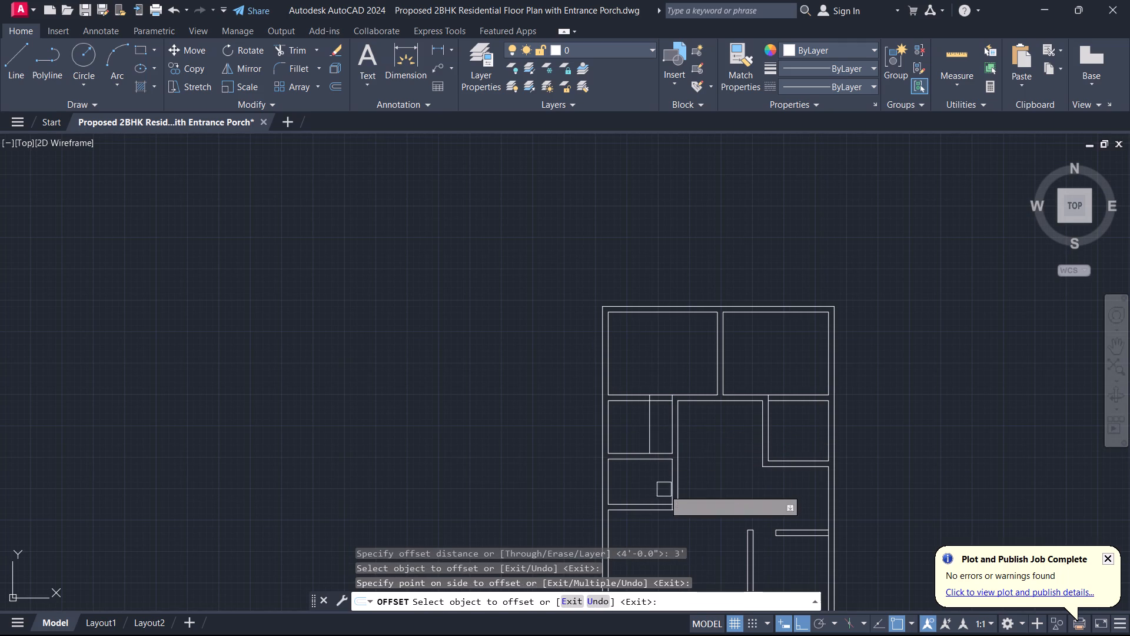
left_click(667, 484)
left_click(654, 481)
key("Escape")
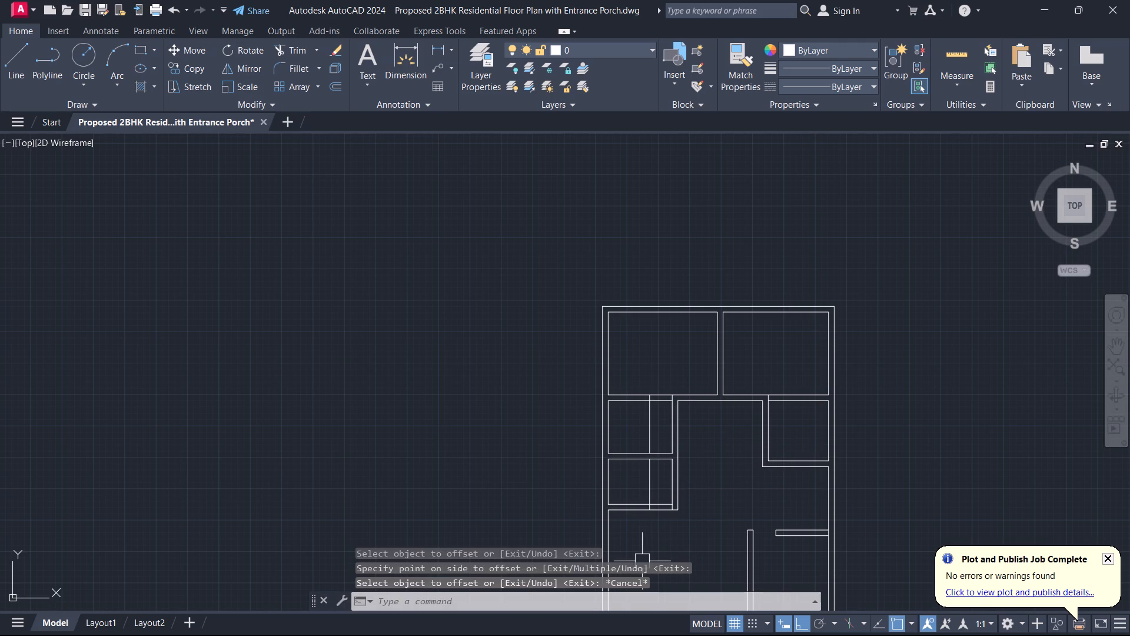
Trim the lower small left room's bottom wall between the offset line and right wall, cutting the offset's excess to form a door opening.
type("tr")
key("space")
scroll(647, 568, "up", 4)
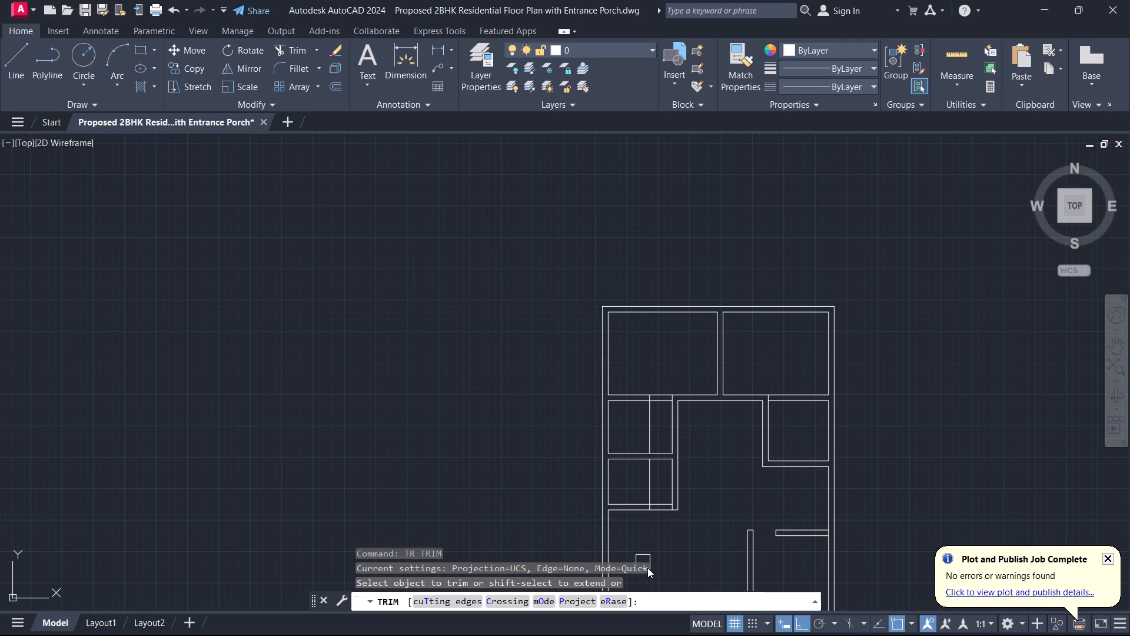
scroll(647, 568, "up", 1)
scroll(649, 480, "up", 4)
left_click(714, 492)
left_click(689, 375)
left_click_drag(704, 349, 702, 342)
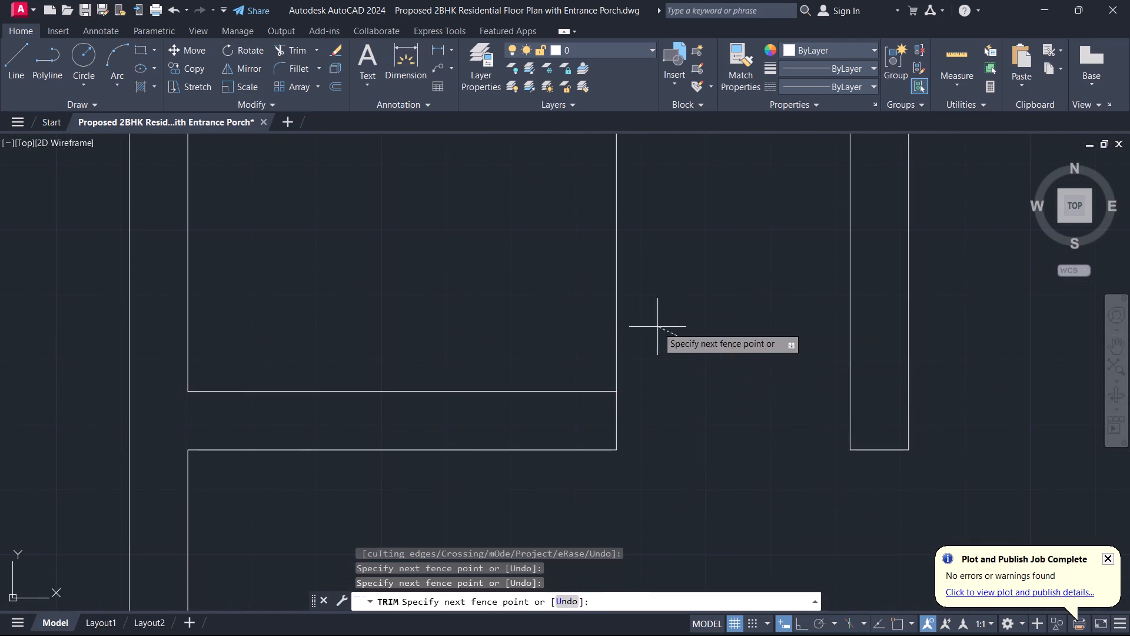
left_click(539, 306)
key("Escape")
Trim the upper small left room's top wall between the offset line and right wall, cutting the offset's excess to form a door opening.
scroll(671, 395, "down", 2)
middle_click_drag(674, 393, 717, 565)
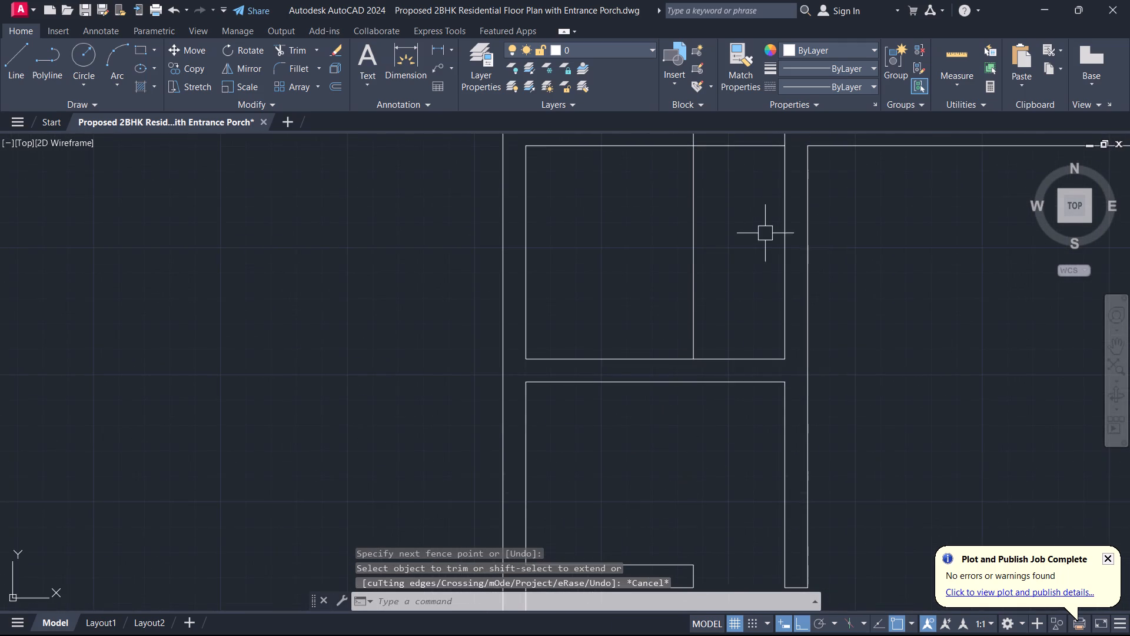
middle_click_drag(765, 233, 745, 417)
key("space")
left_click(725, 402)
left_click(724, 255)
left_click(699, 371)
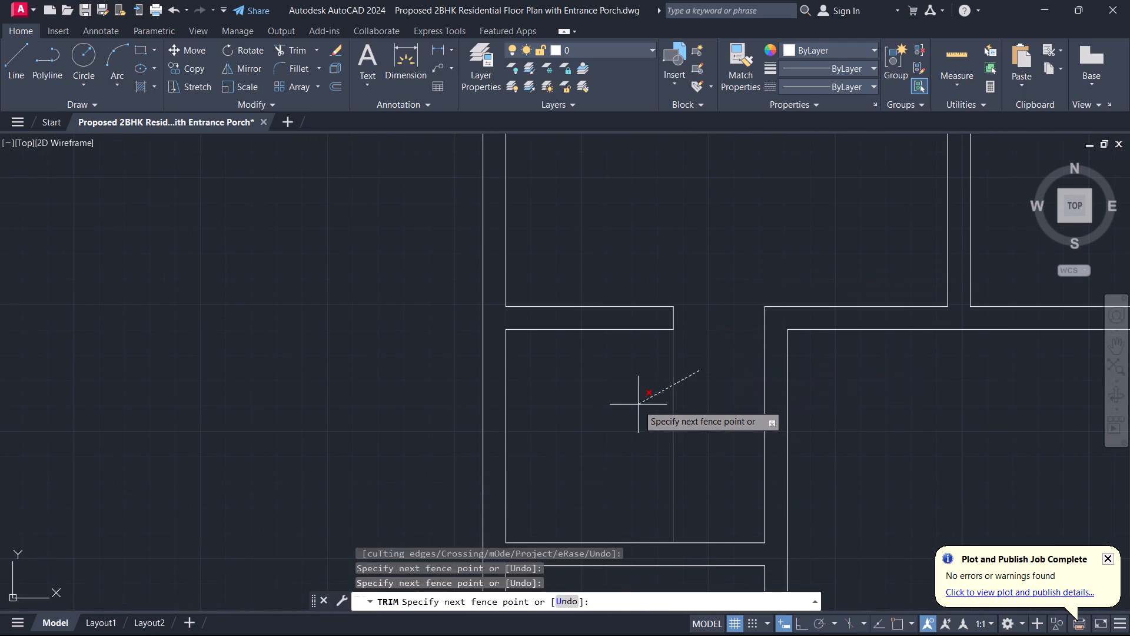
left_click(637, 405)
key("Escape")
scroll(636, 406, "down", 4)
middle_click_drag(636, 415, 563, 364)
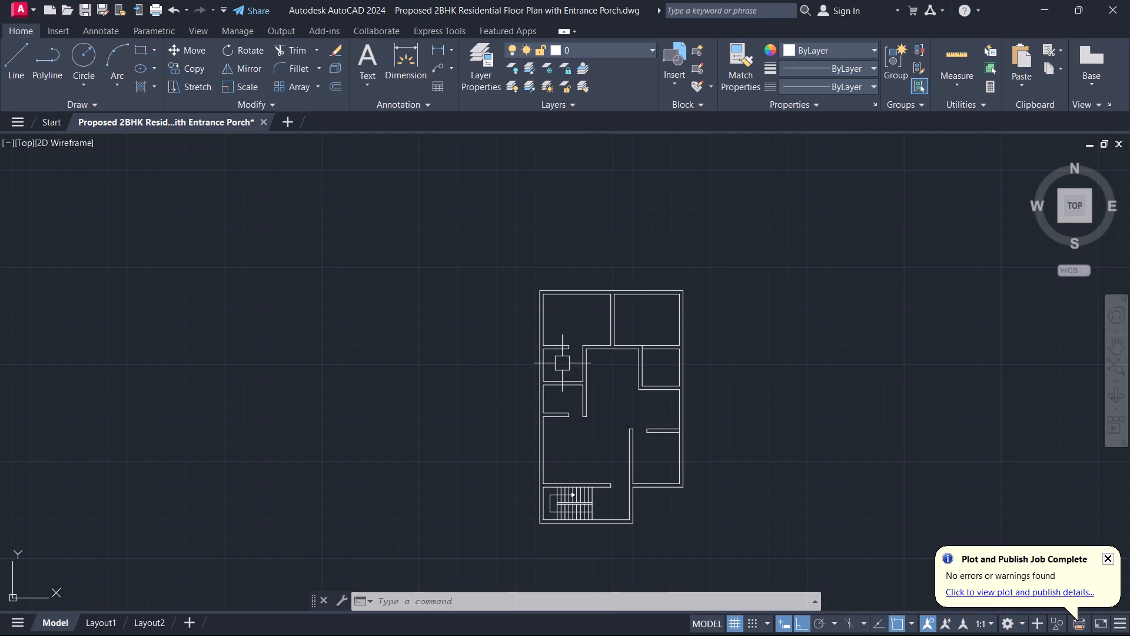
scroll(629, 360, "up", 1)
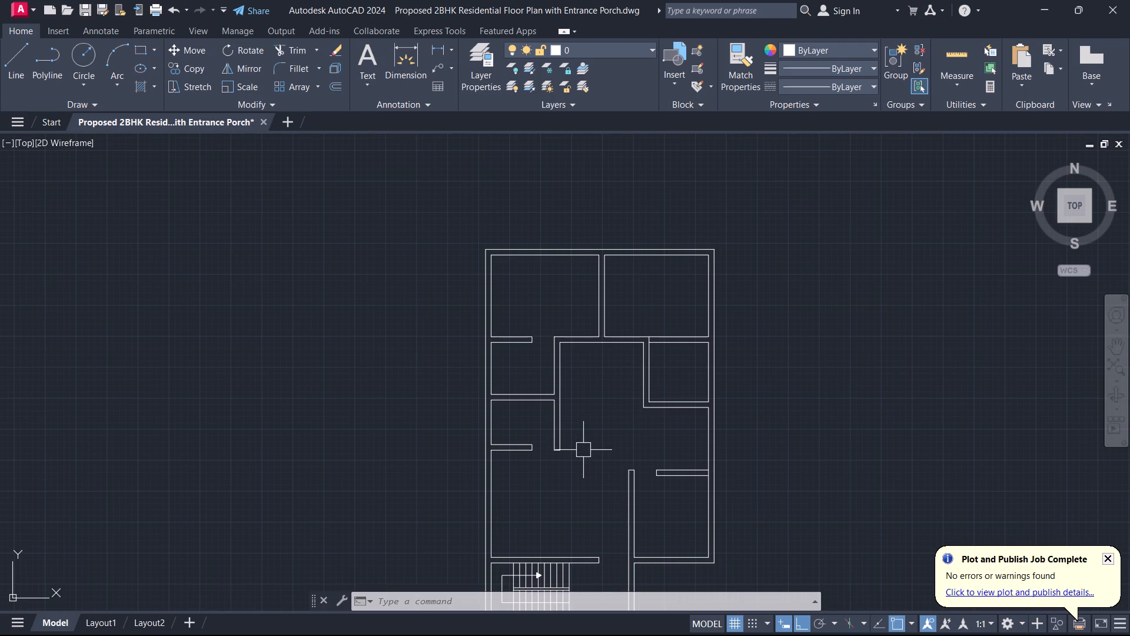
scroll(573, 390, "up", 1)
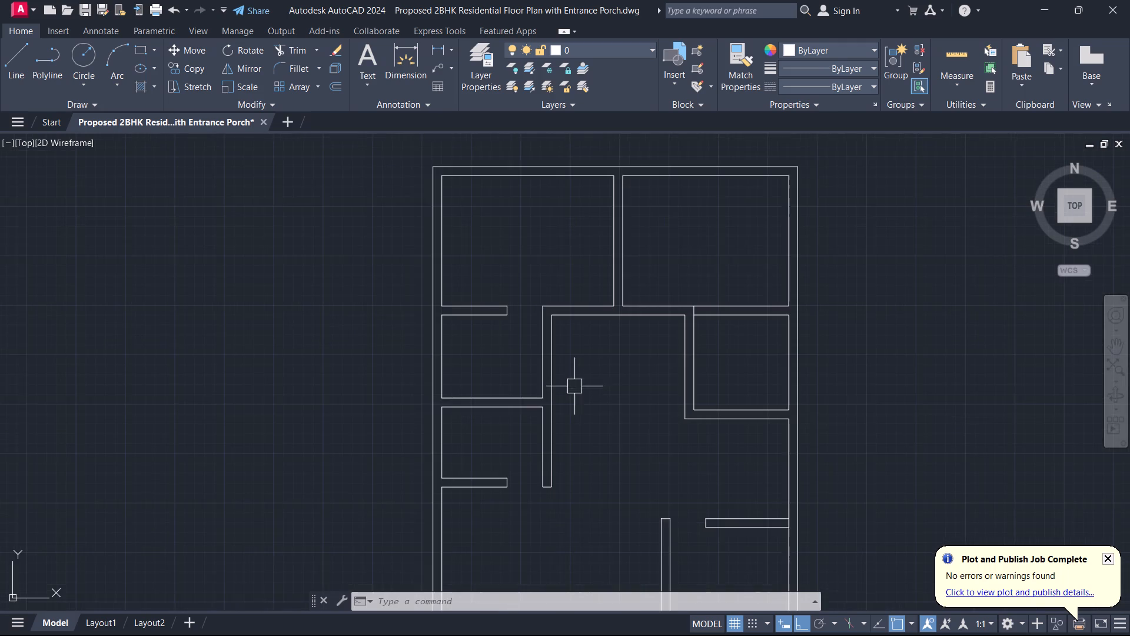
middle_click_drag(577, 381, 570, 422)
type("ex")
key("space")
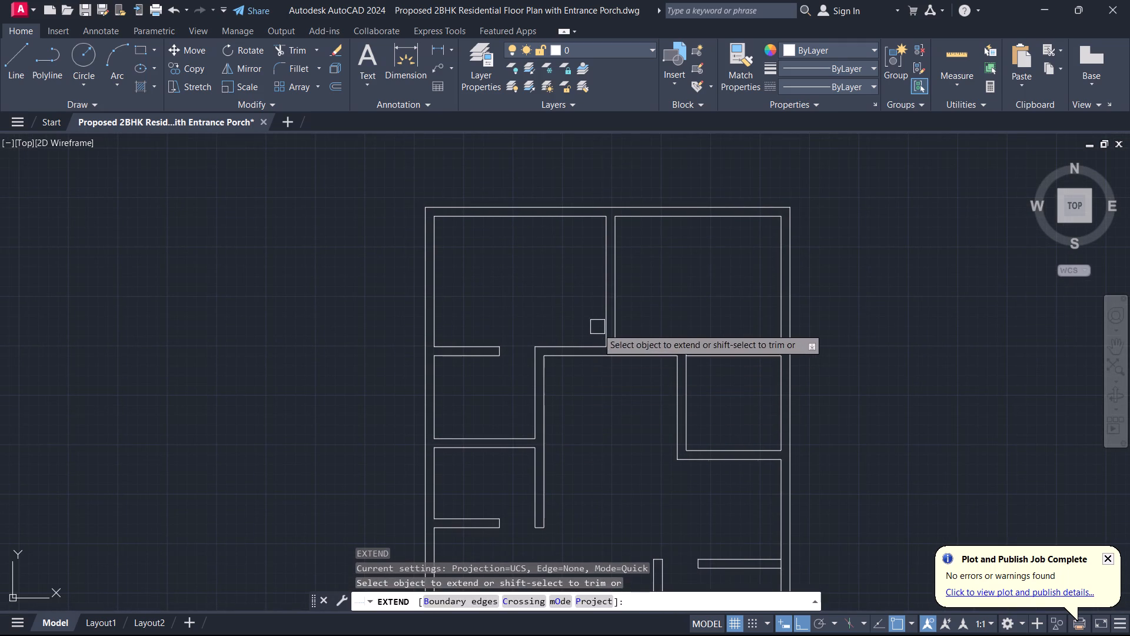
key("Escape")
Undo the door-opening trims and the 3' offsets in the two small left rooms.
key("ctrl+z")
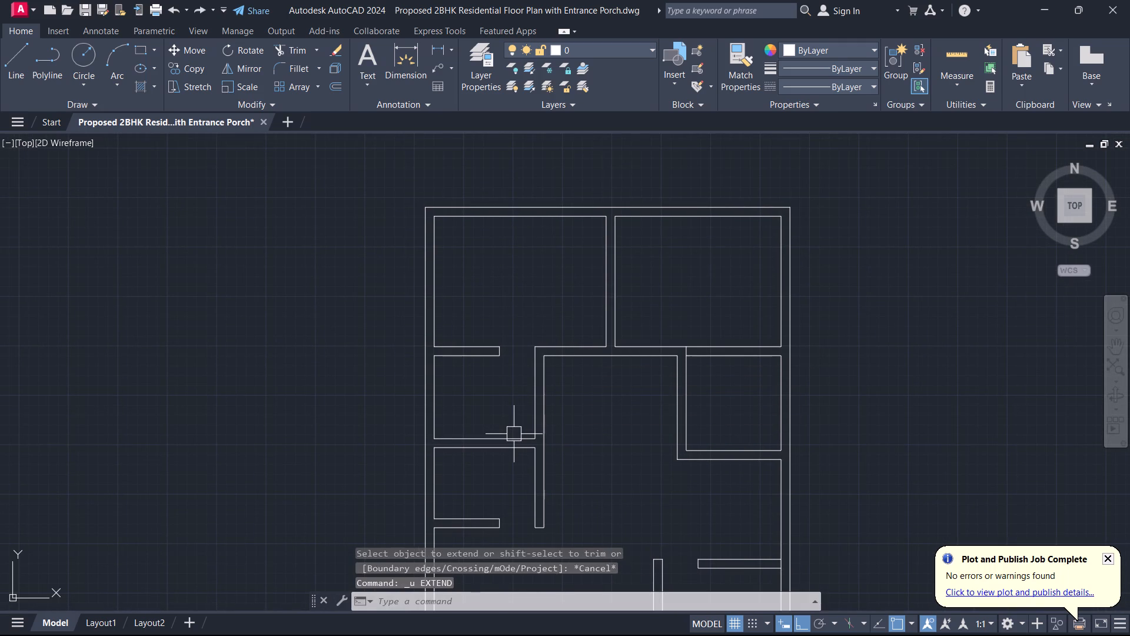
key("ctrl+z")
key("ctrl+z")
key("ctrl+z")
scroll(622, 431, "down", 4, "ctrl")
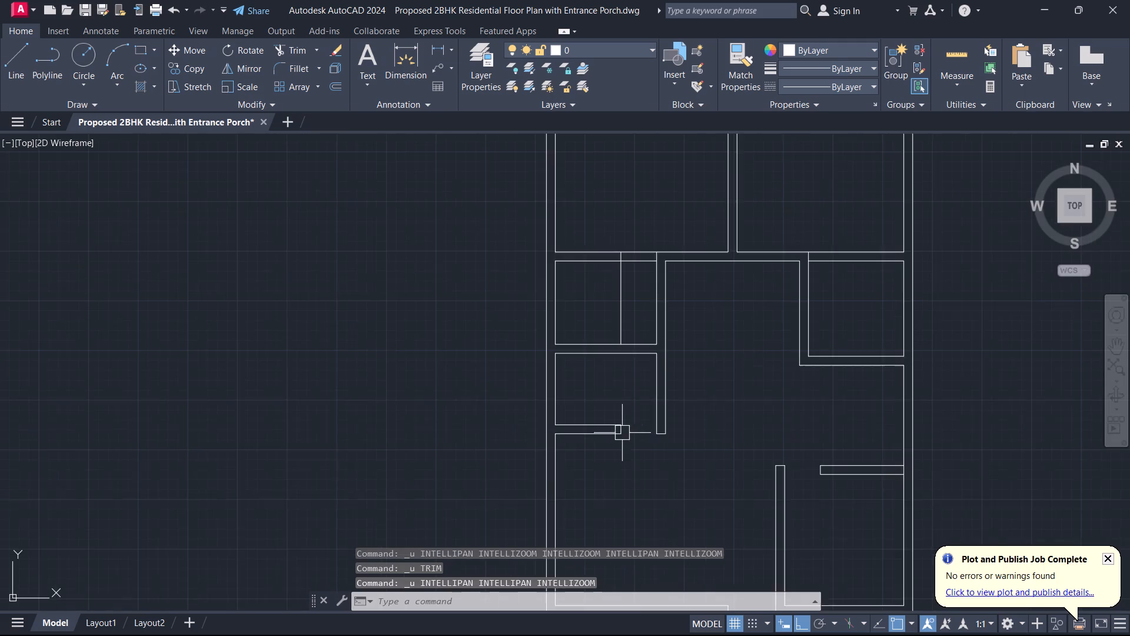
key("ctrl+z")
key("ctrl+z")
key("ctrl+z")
Offset the inner right-wall lines of both small left rooms 2'6" into the rooms.
scroll(643, 465, "up", 2)
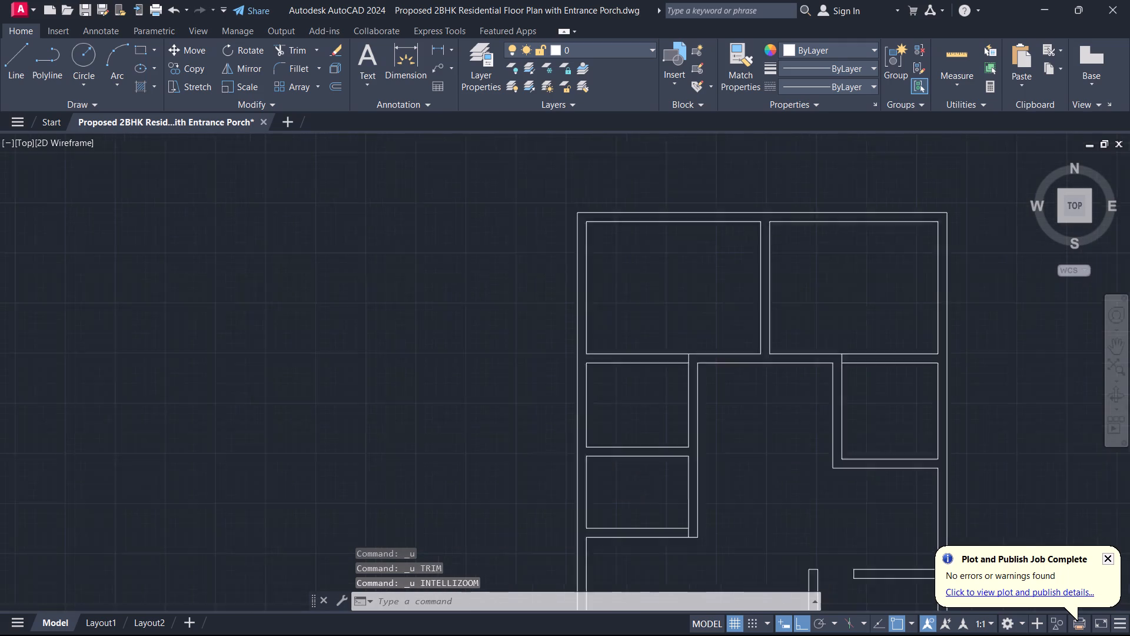
middle_click_drag(643, 465, 628, 452)
type("o")
key("space")
type("2'6")
key("Return")
scroll(684, 389, "up", 1)
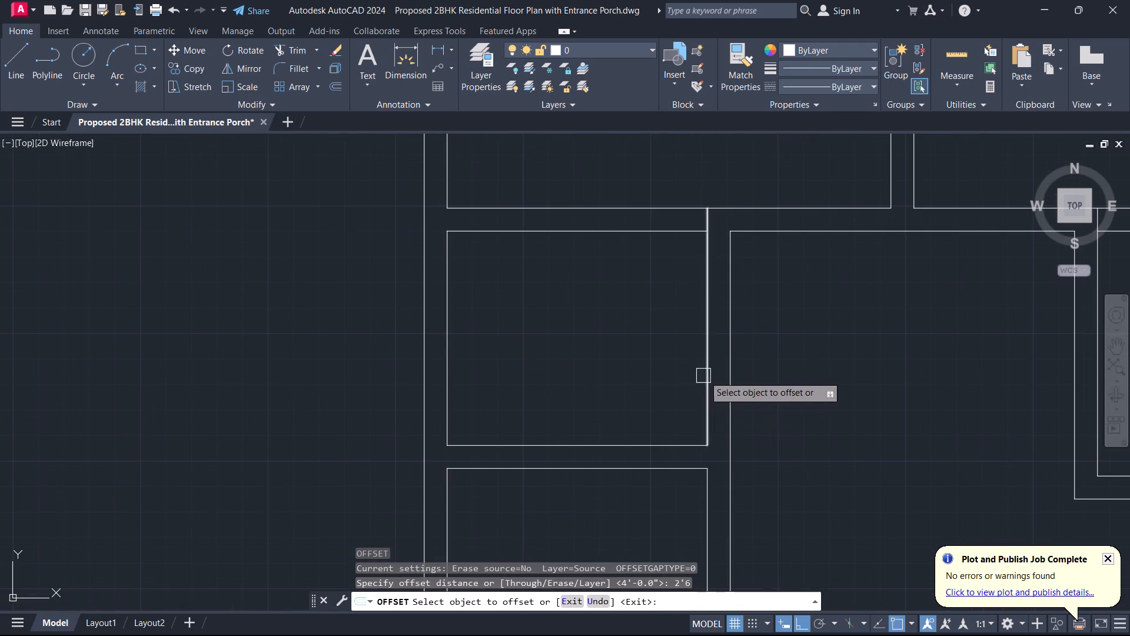
left_click(709, 376)
left_click(633, 386)
middle_click_drag(684, 460, 677, 243)
scroll(677, 243, "down", 1)
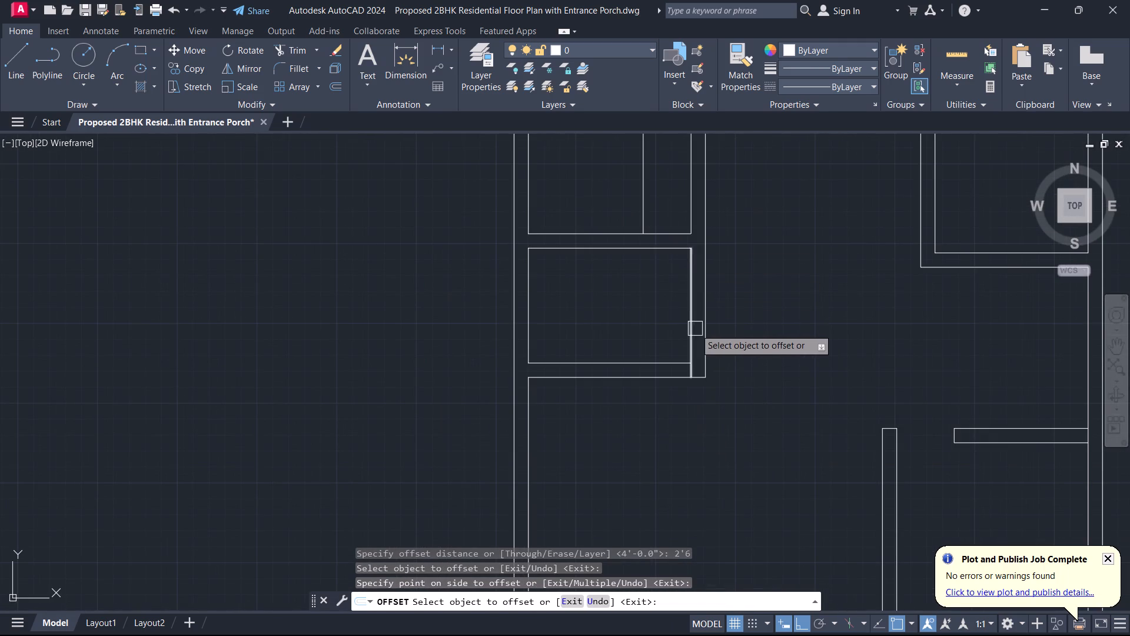
left_click(693, 330)
left_click(639, 320)
key("Escape")
Trim the lower small left room's bottom wall between the offset line and right wall, removing the offset's excess to form a door opening.
type("tr")
key("space")
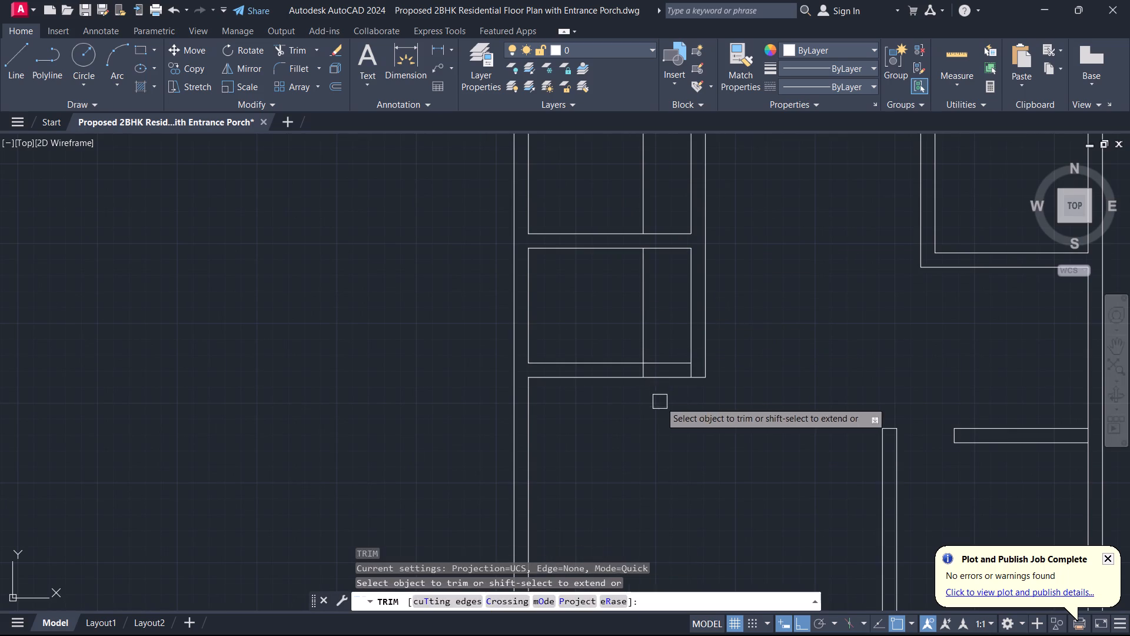
left_click(660, 402)
left_click(660, 336)
left_click(663, 337)
left_click(606, 332)
middle_click_drag(624, 322, 649, 400)
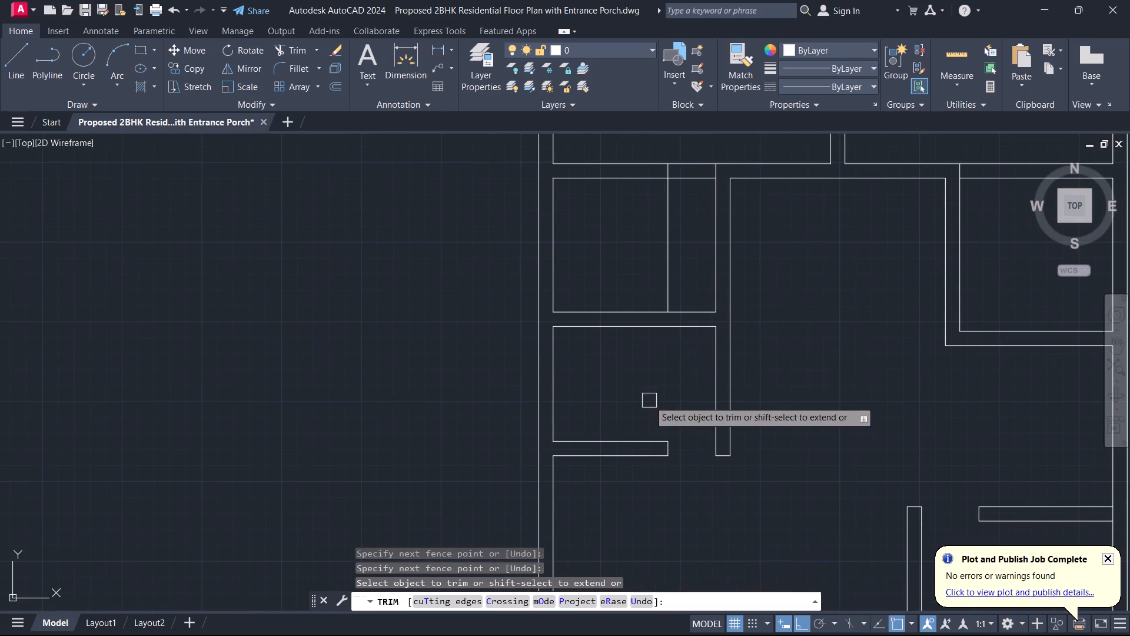
key("space")
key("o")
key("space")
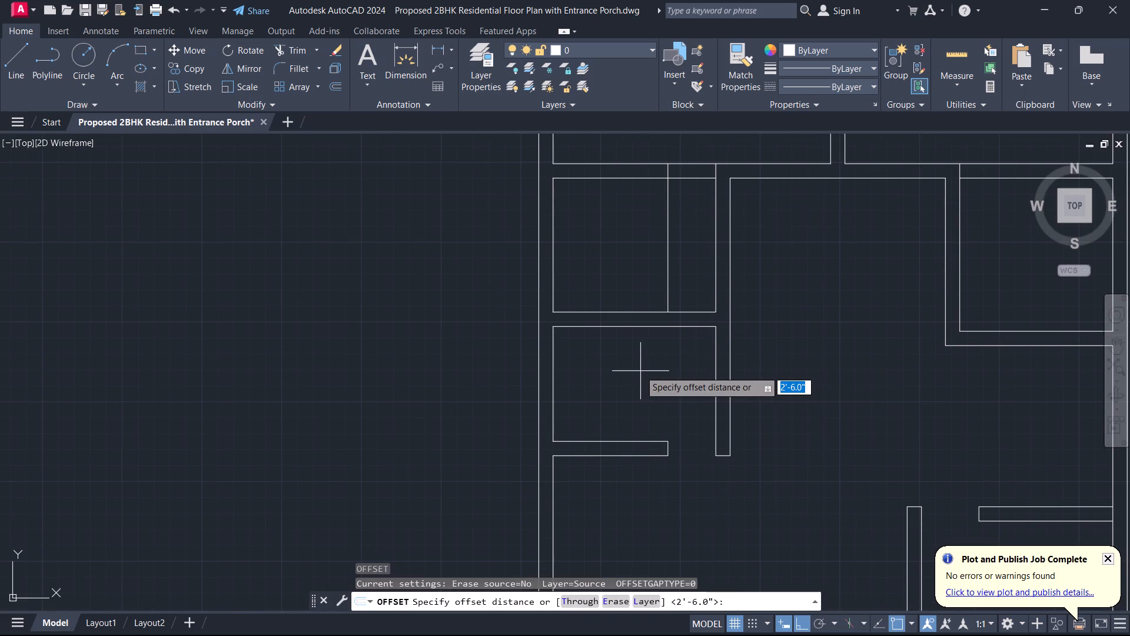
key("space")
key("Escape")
Trim the upper small left room's offset line inside the room, and cut its top wall between that line and the right wall for a door opening.
type("tr")
key("space")
middle_click_drag(689, 305, 702, 474)
left_click(691, 397)
left_click(634, 405)
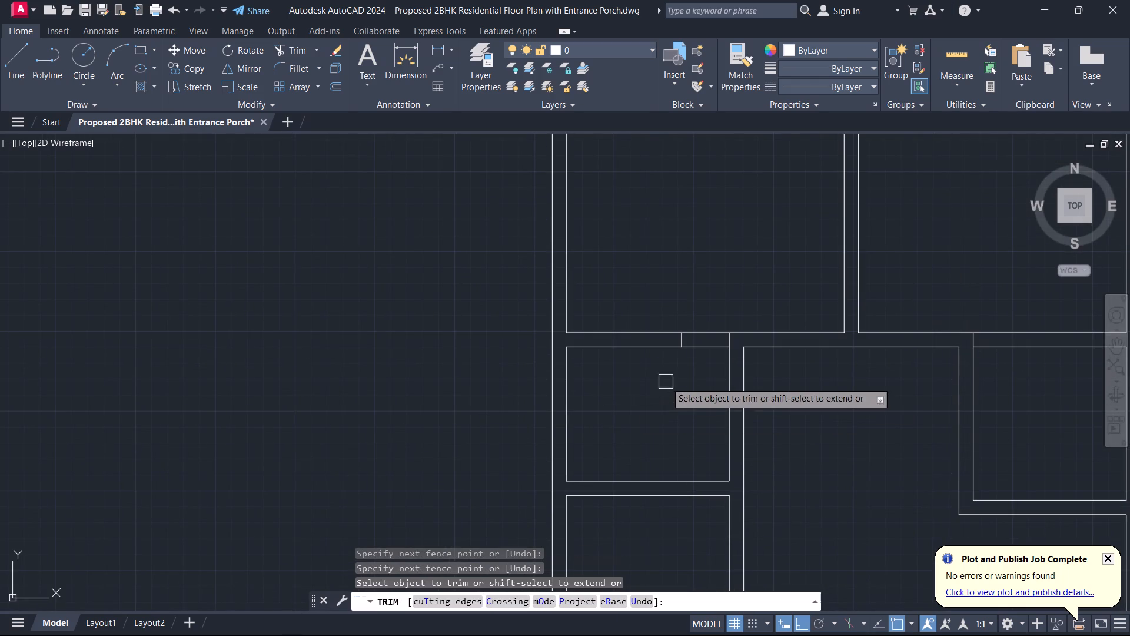
left_click(695, 354)
left_click(727, 285)
left_click(693, 387)
key("Escape")
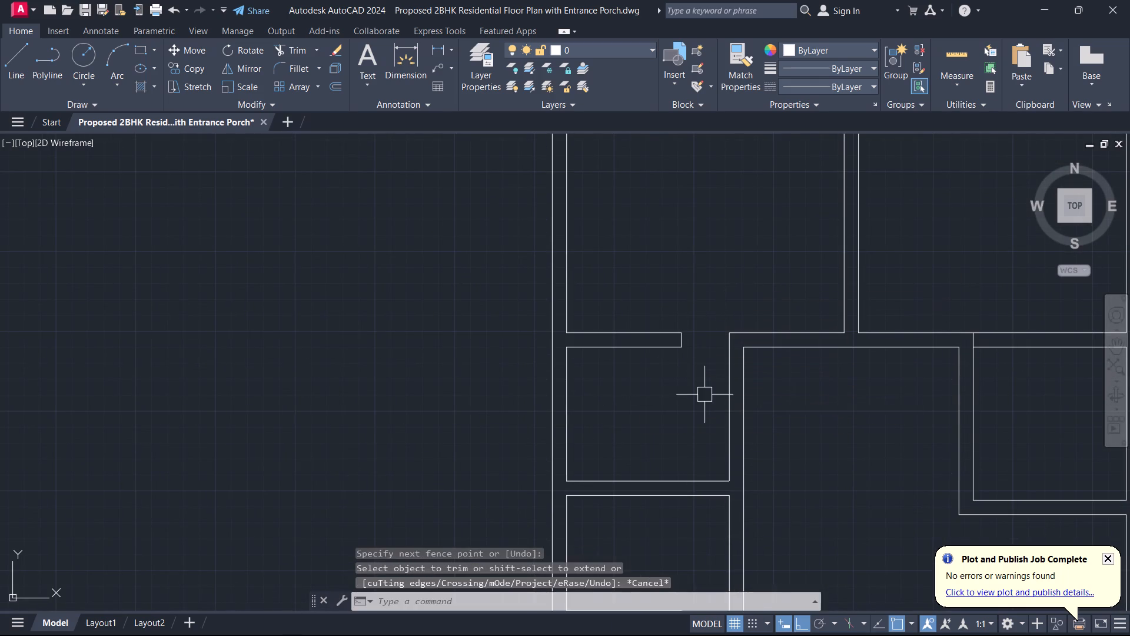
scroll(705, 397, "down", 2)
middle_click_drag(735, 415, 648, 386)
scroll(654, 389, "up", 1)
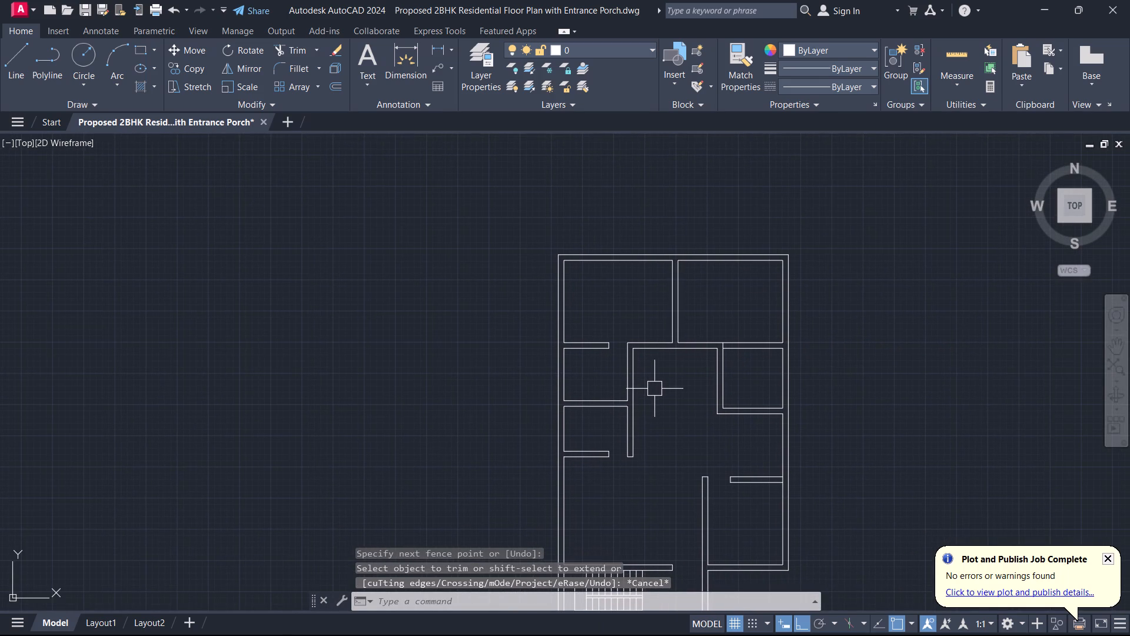
Extend both lines of the partition between the two top rooms down to the hallway side of their bottom wall.
type("ex")
key("space")
left_click(666, 294)
left_click(738, 286)
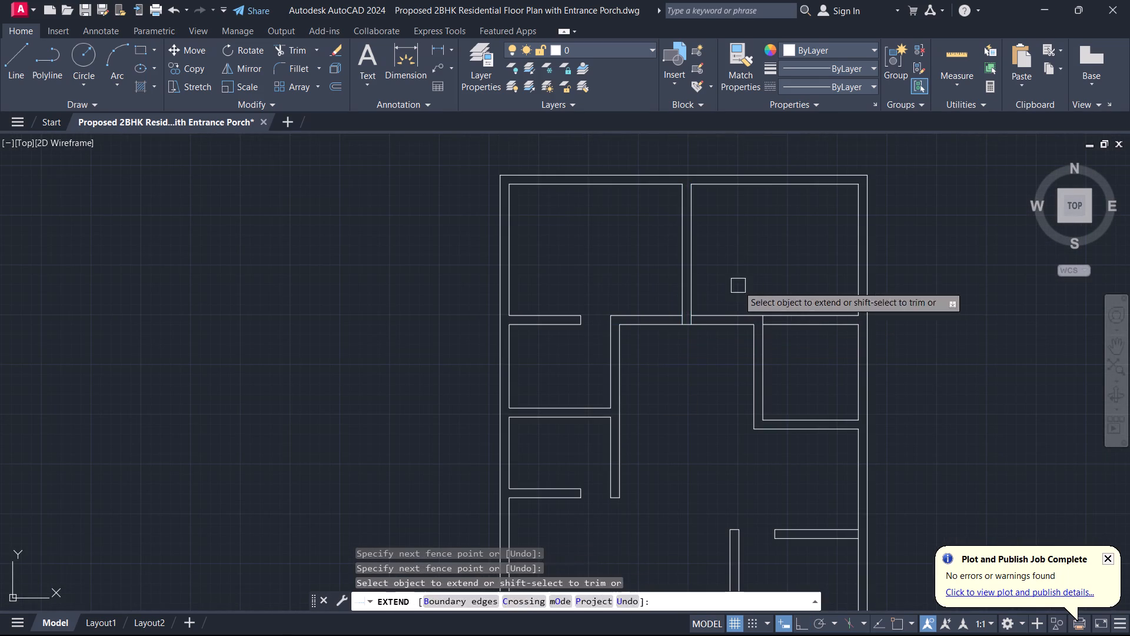
key("Escape")
Offset the two partition lines between the top rooms 3' outward, one into each room.
key("o")
key("space")
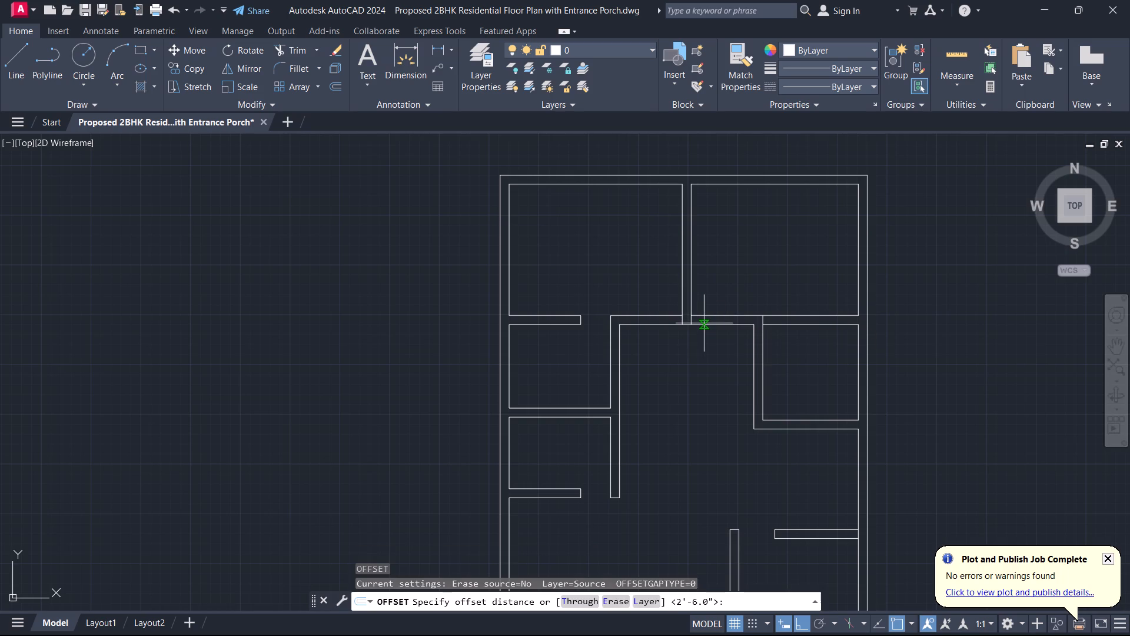
type("3'")
key("Return")
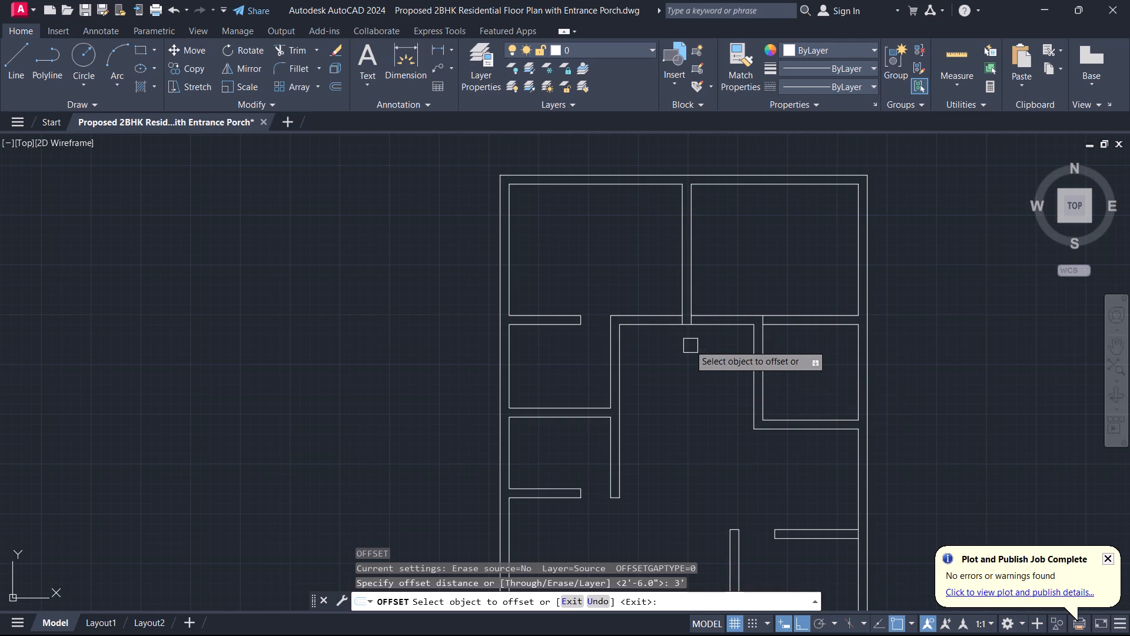
scroll(683, 305, "up", 1)
left_click(677, 286)
left_click(650, 274)
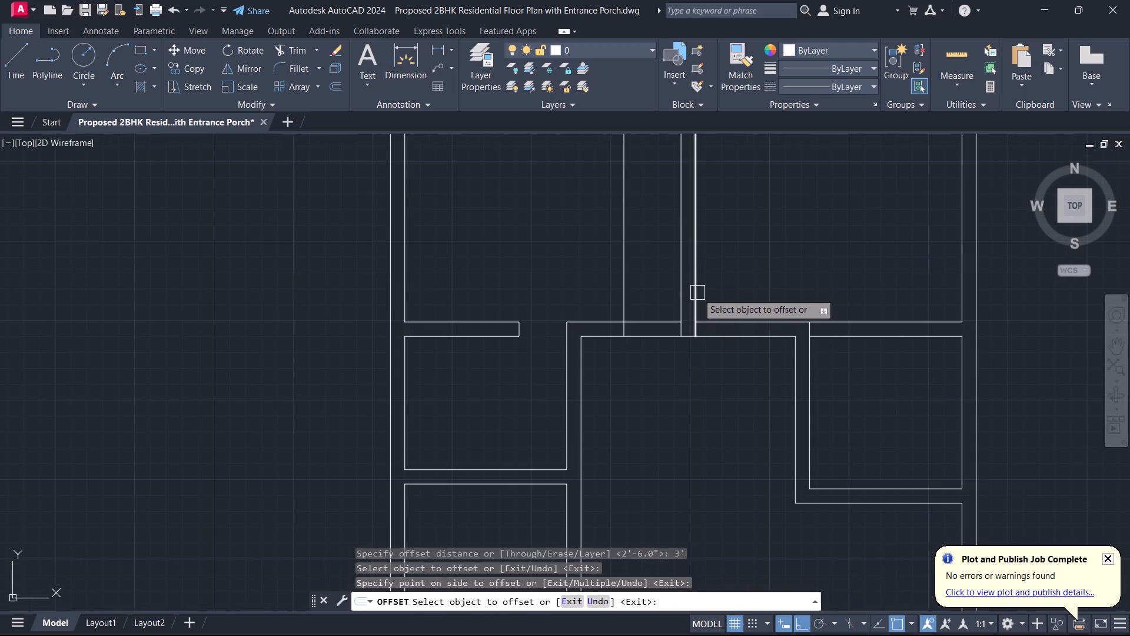
left_click(697, 293)
left_click(740, 291)
key("Escape")
Trim the top rooms' bottom walls between the partition and offset lines, removing the excess offsets to form two door openings.
type("tr")
key("space")
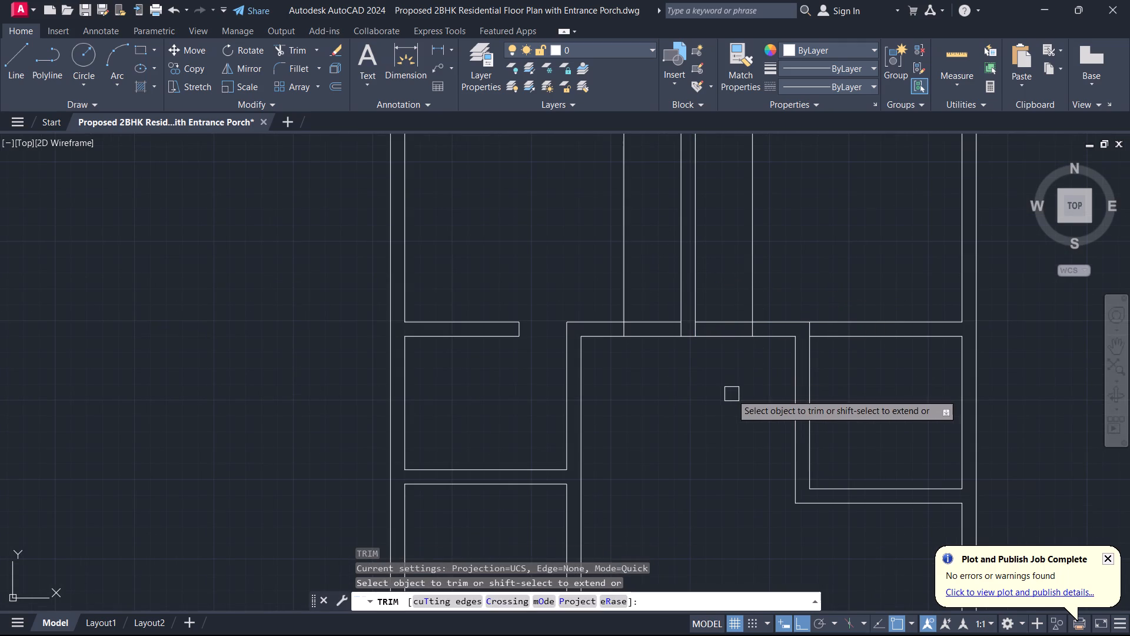
left_click_drag(732, 394, 800, 235)
left_click_drag(659, 361, 595, 221)
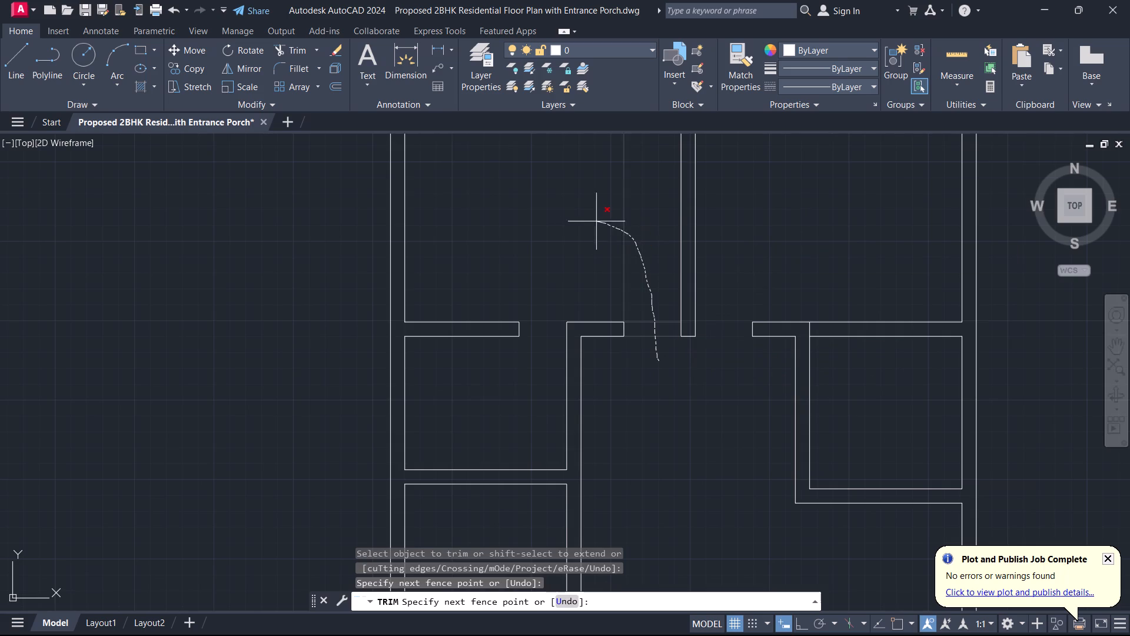
left_click_drag(595, 221, 587, 220)
key("Escape")
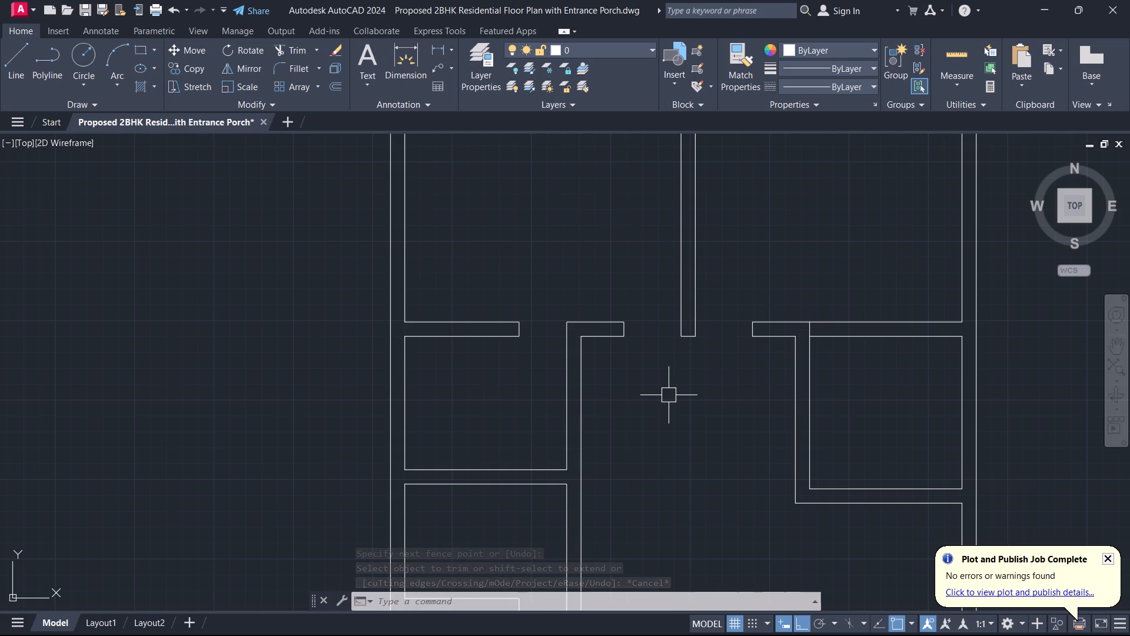
Offset the inner left-wall line of the small right room 2'6" into the room.
scroll(637, 426, "down", 2)
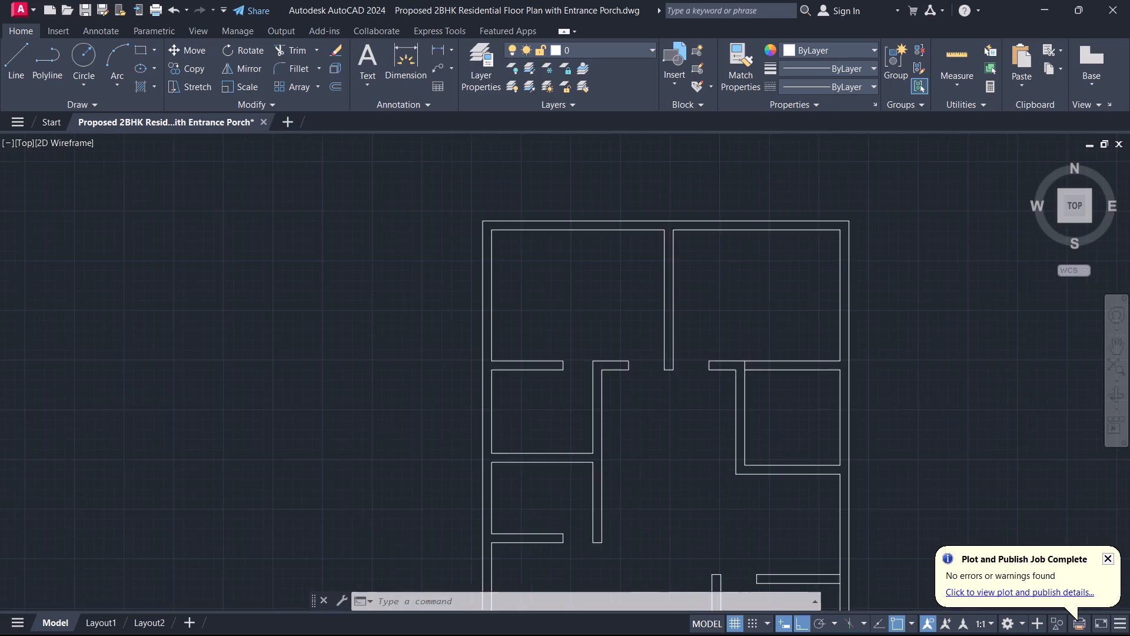
middle_click_drag(706, 422, 610, 386)
scroll(610, 354, "up", 2)
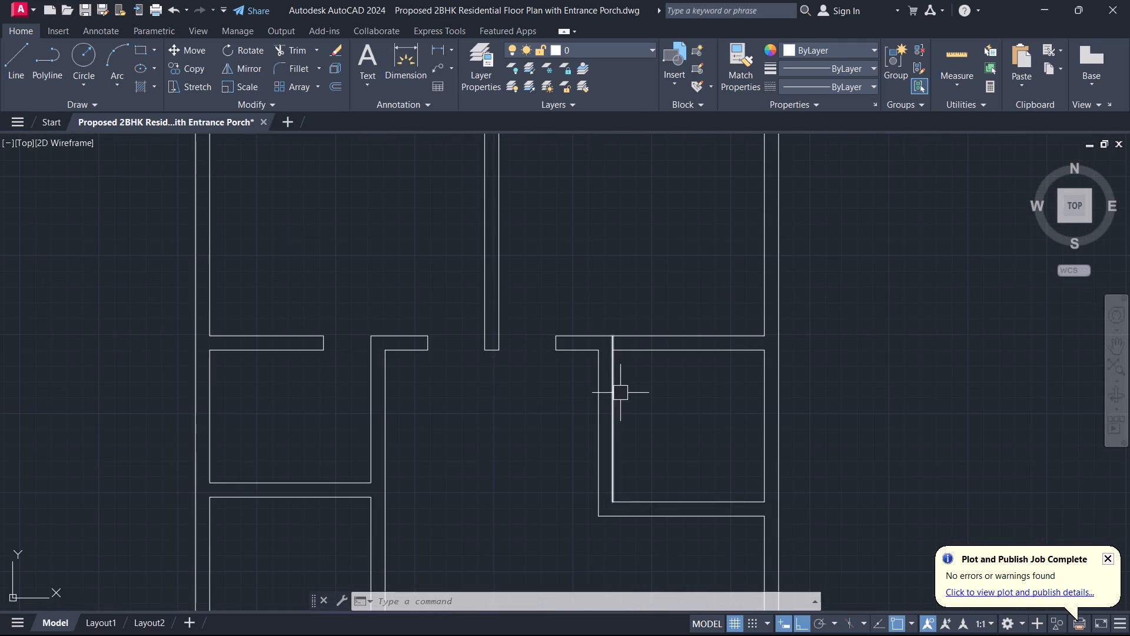
key("o")
key("space")
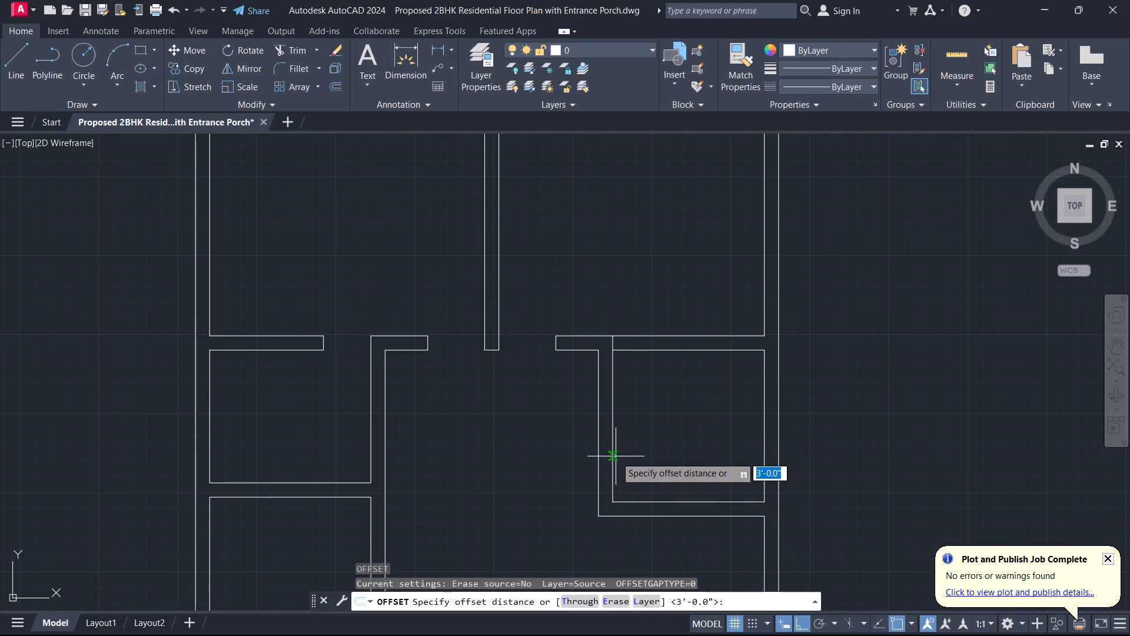
type("2'6")
key("Return")
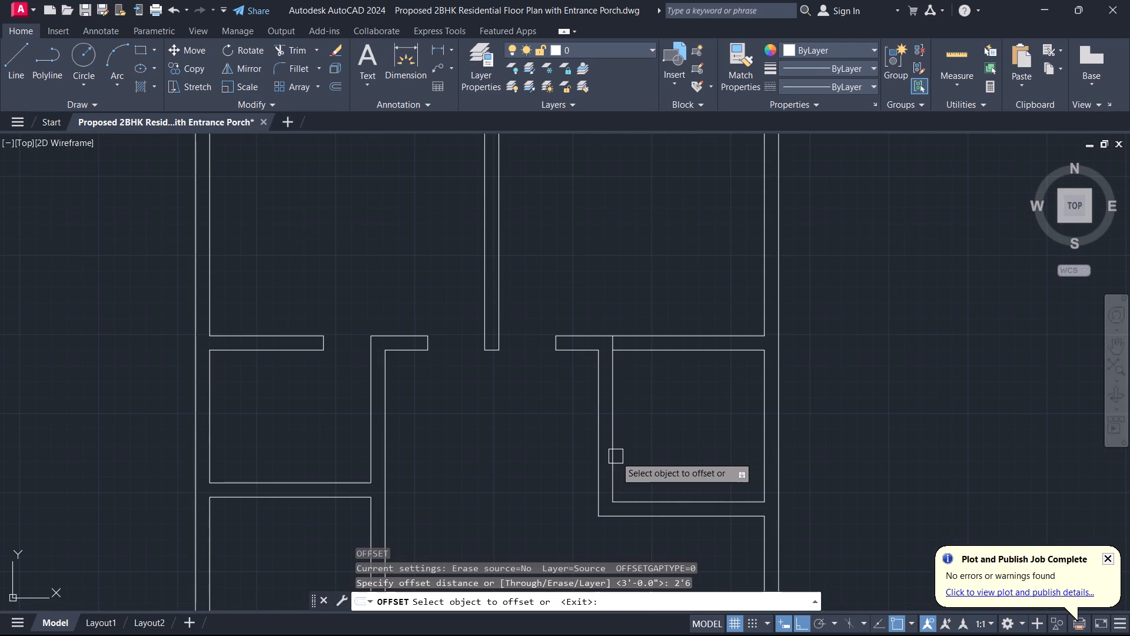
left_click(617, 456)
left_click(670, 442)
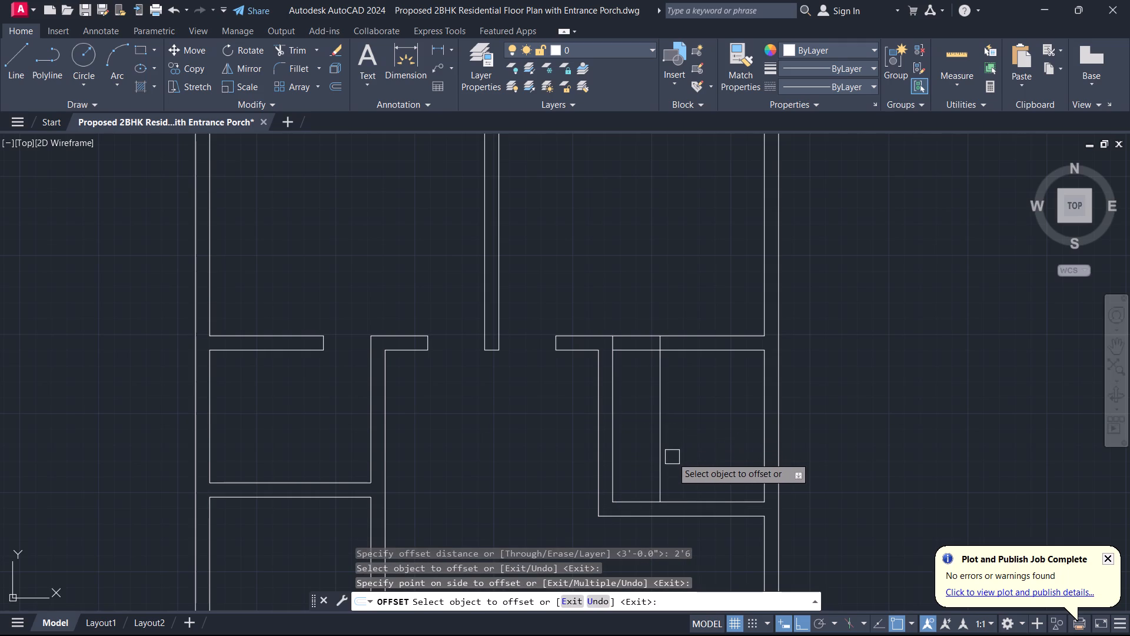
key("t")
key("r")
key("space")
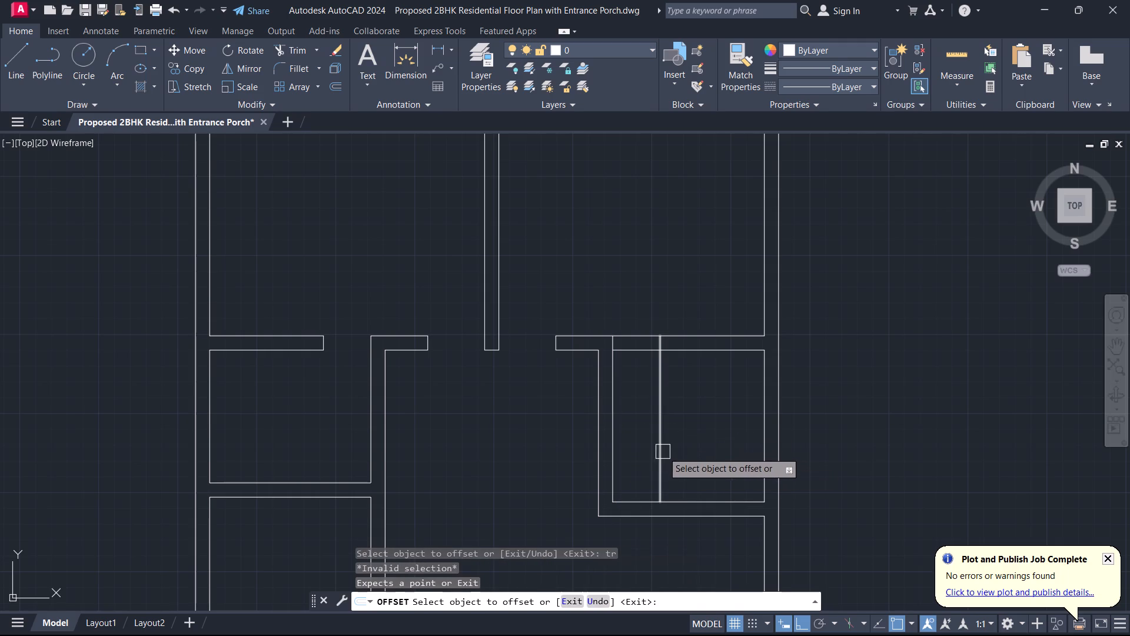
left_click(657, 435)
key("Escape")
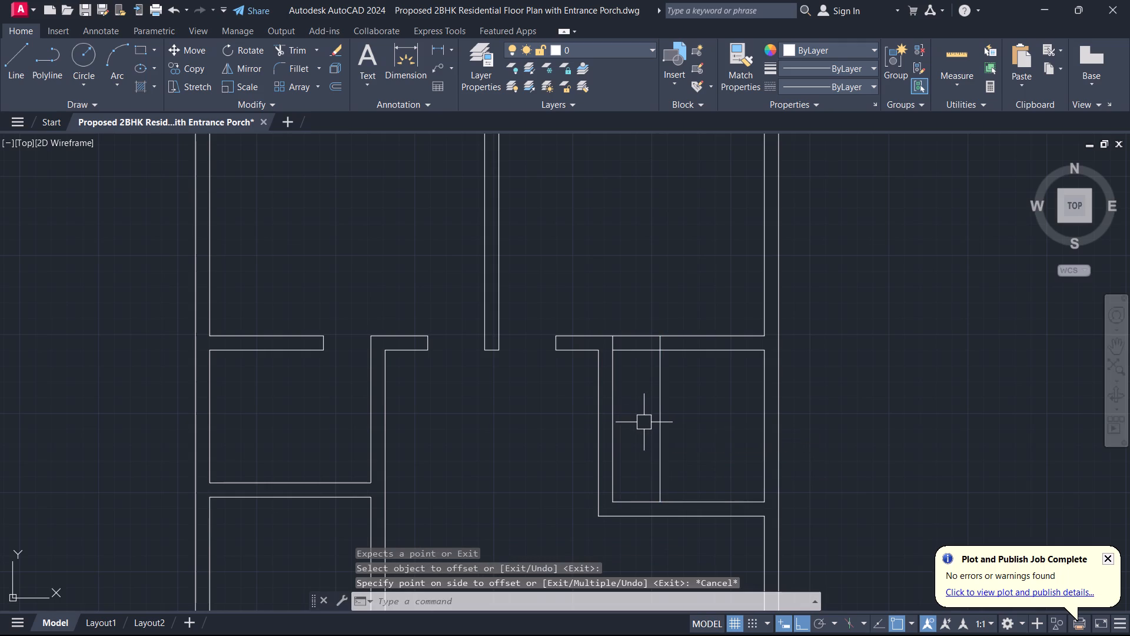
Trim the small right room's offset line inside the room, and cut its top wall beside the left wall for a door opening.
key("t")
type("r")
key("space")
left_click(664, 429)
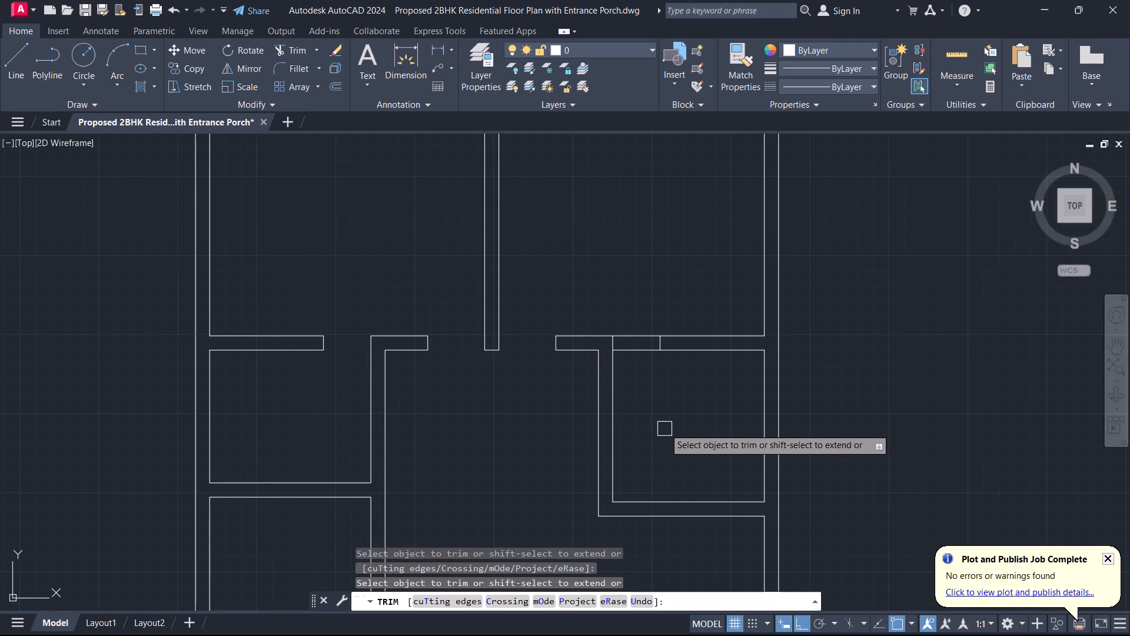
left_click(646, 366)
left_click(636, 318)
key("Escape")
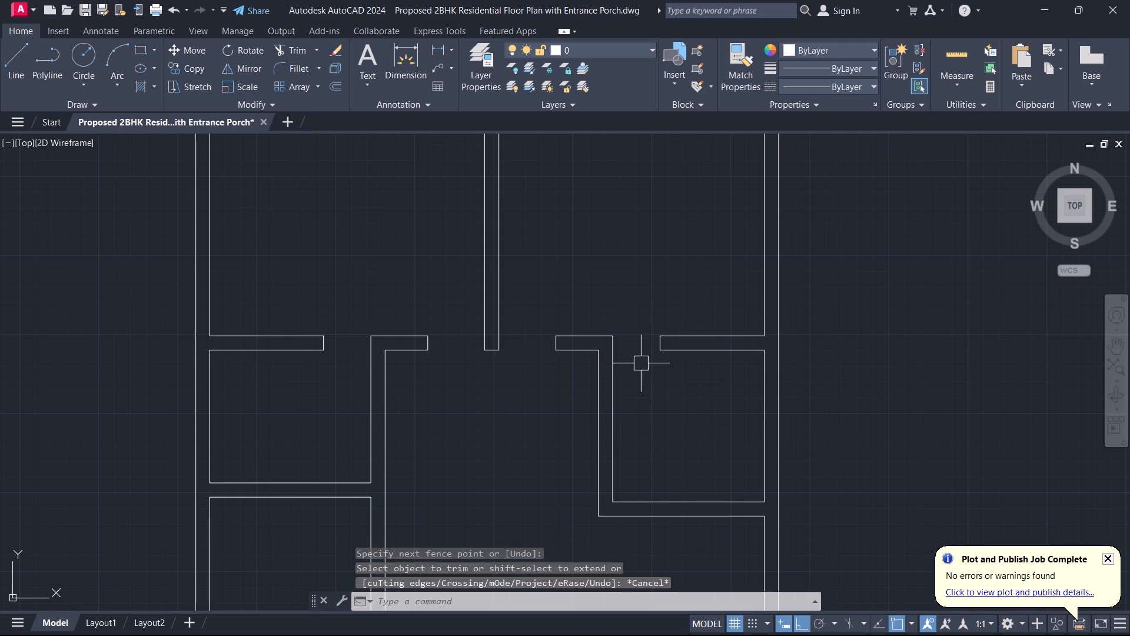
Examine the whole floor plan, especially the door openings, the staircase block and the open corner beside it.
scroll(635, 429, "down", 1)
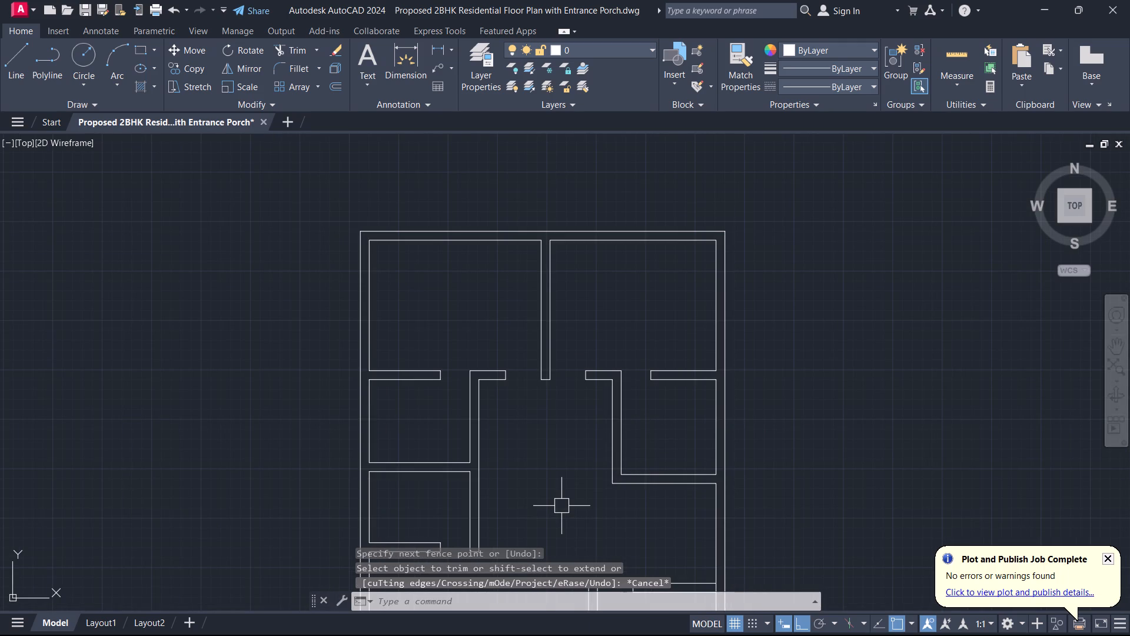
scroll(561, 506, "up", 1)
scroll(561, 506, "down", 4)
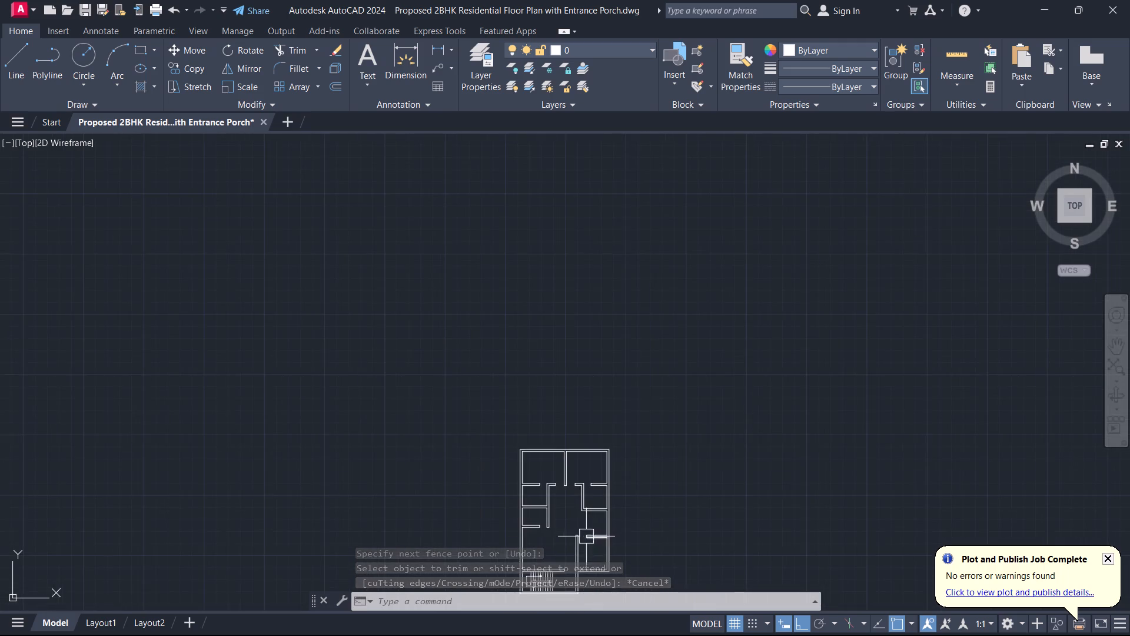
middle_click_drag(587, 536, 637, 359)
scroll(586, 529, "up", 3)
scroll(605, 438, "up", 1)
scroll(605, 438, "down", 1)
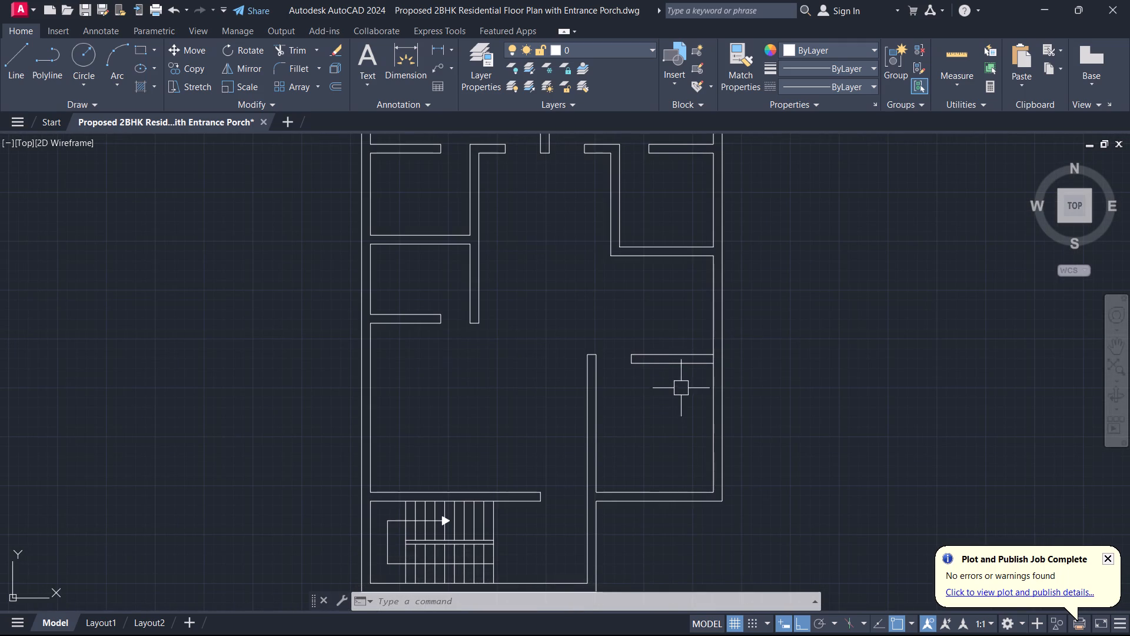
scroll(647, 382, "down", 1)
middle_click_drag(581, 408, 624, 430)
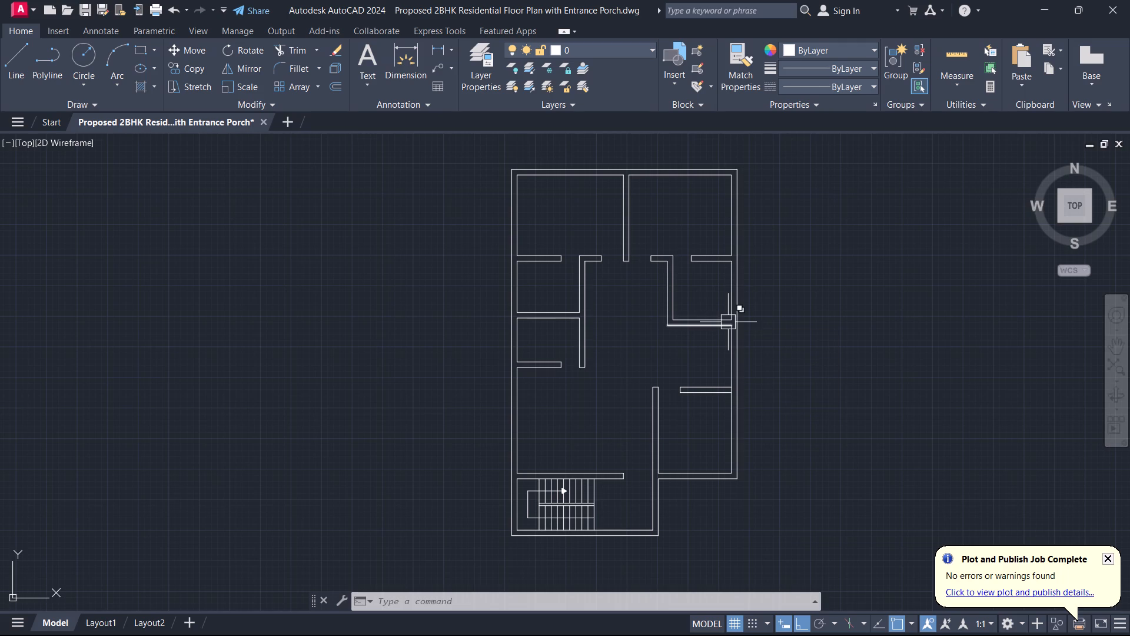
middle_click_drag(621, 376, 714, 288)
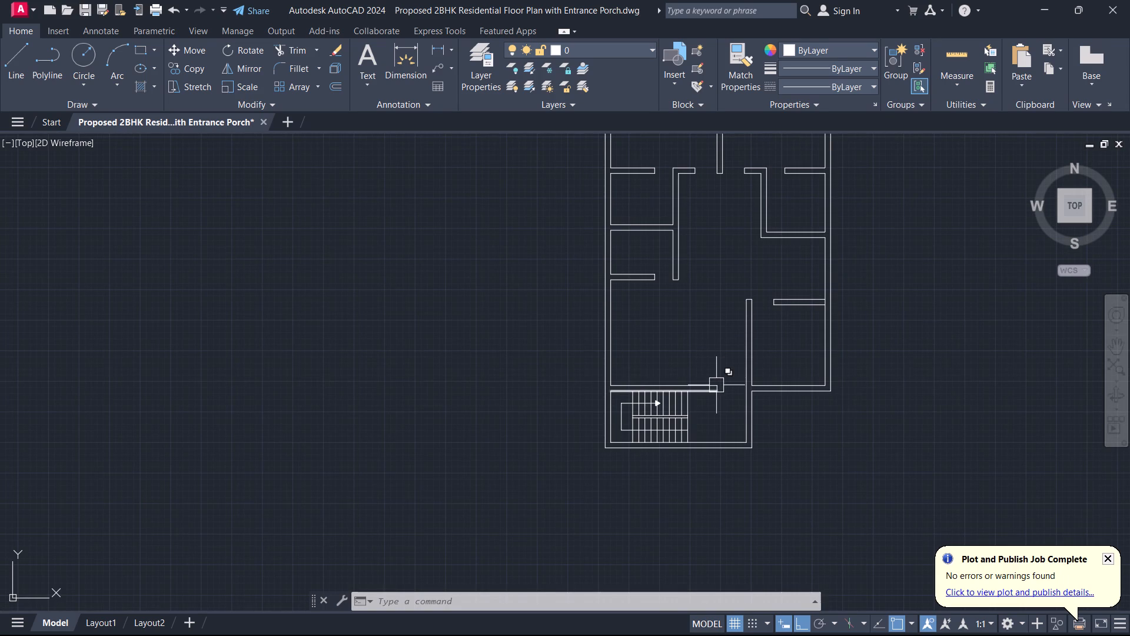
scroll(706, 424, "up", 1)
middle_click_drag(707, 424, 691, 426)
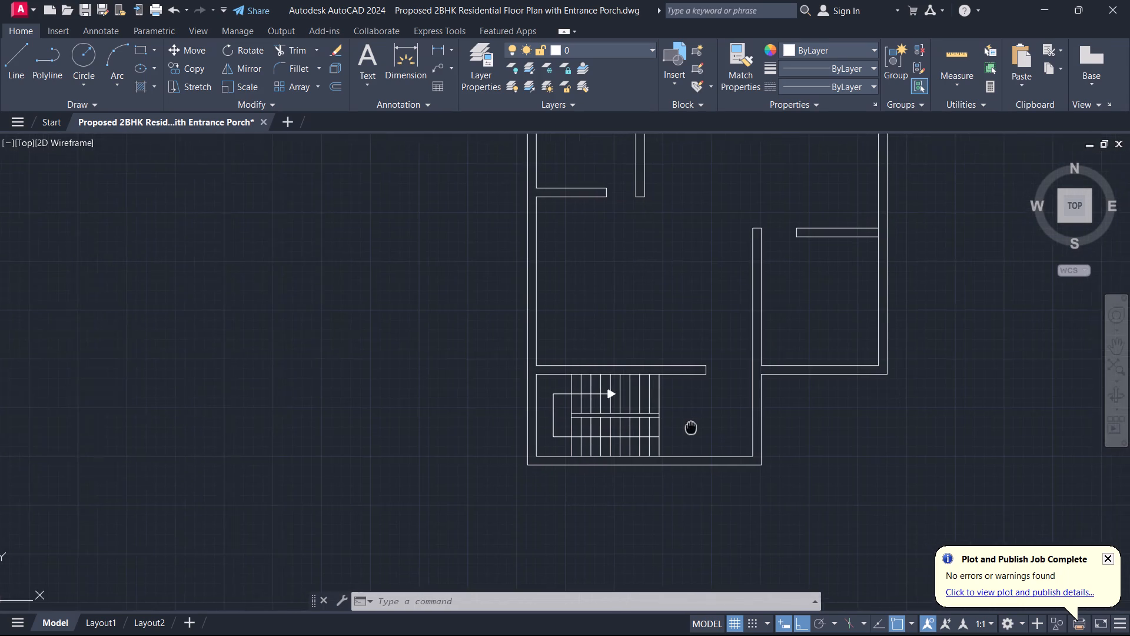
middle_click_drag(691, 426, 597, 473)
scroll(650, 471, "up", 1)
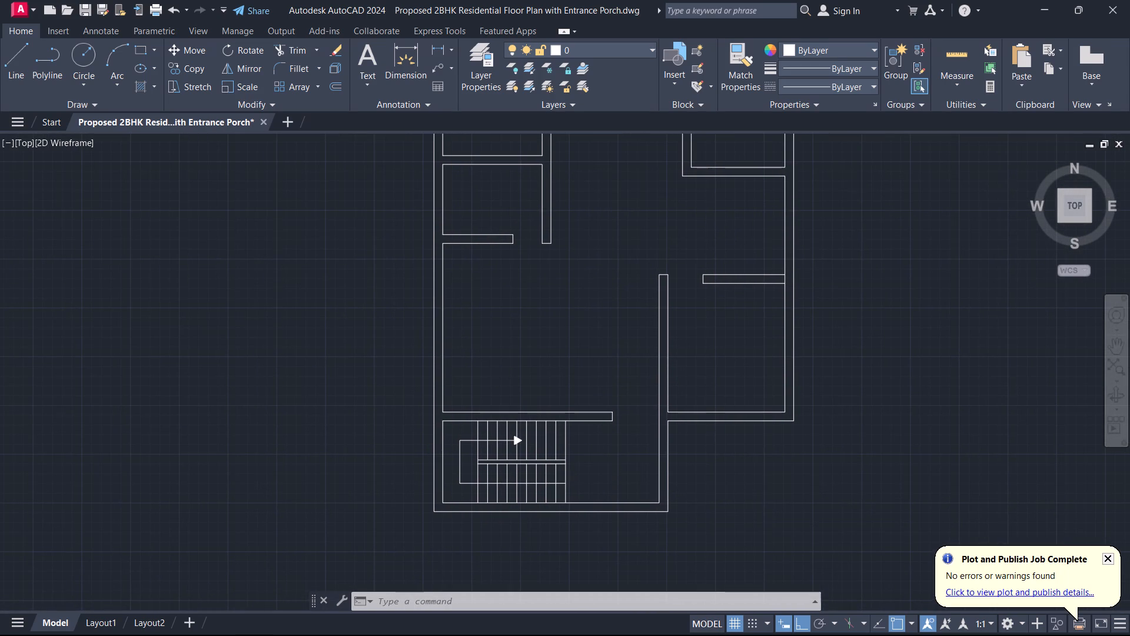
middle_click_drag(620, 473, 491, 512)
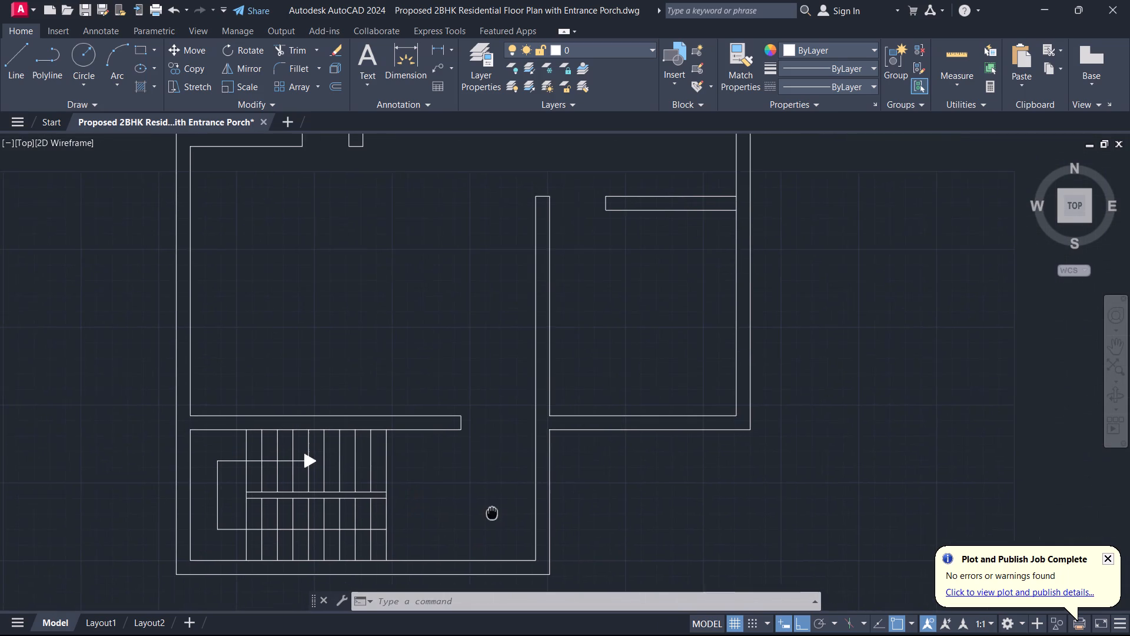
middle_click_drag(491, 512, 492, 514)
scroll(493, 515, "down", 2)
middle_click_drag(491, 452, 571, 367)
scroll(491, 451, "up", 1)
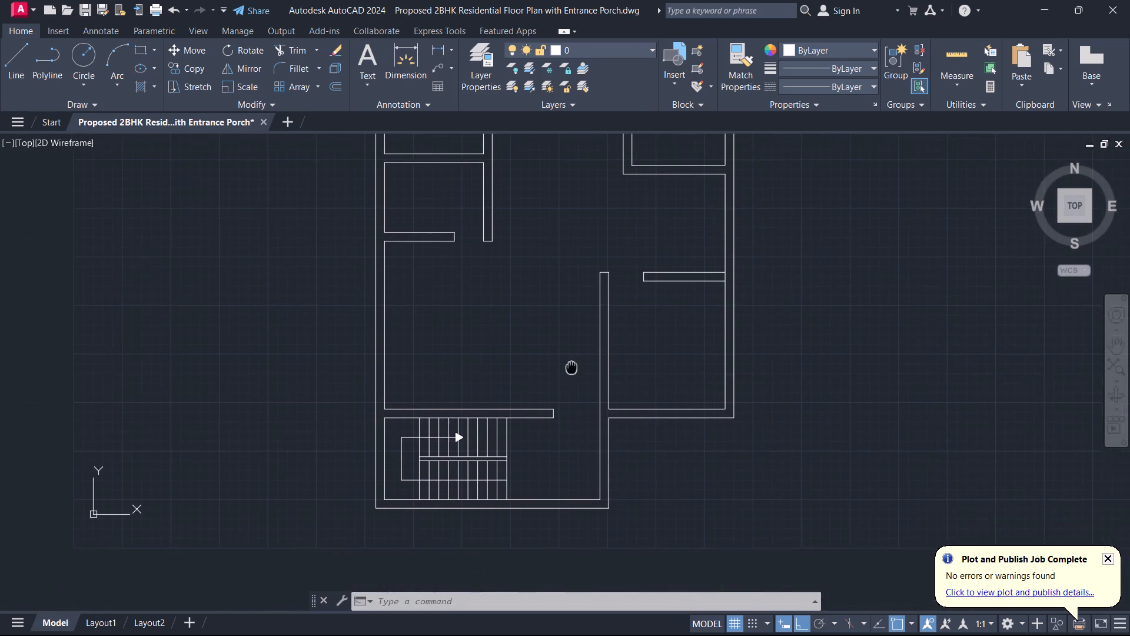
middle_click_drag(571, 367, 569, 376)
Draw a horizontal line rightward from the staircase block's lower-right outer corner and a vertical line down to it from the house's lower-right corner.
key("l")
key("space")
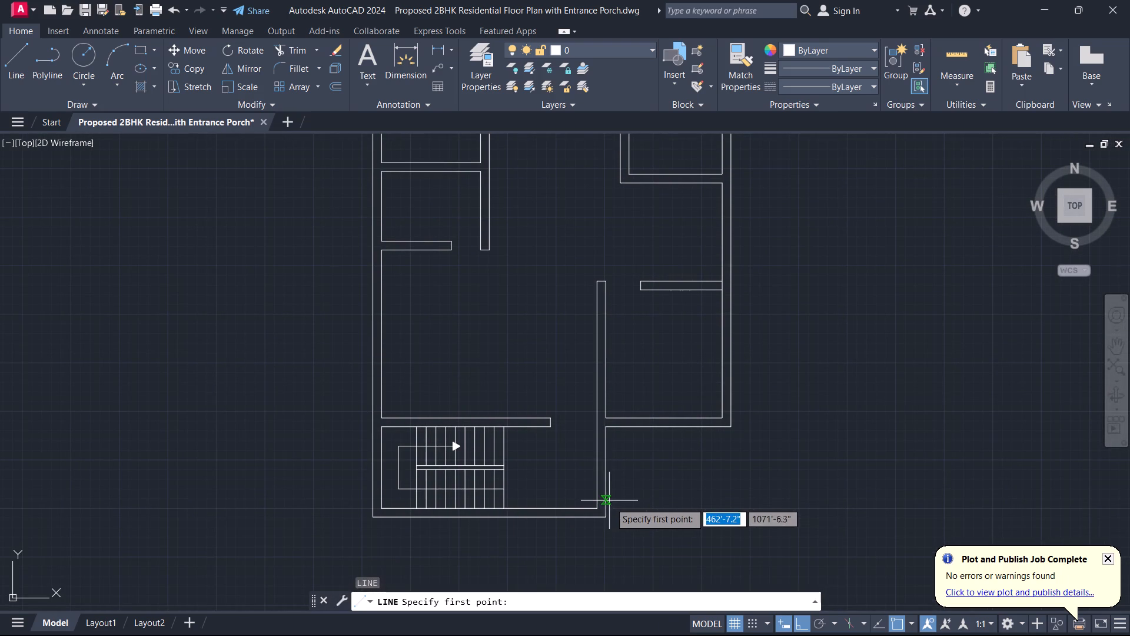
left_click(608, 514)
left_click(812, 497)
key("Escape")
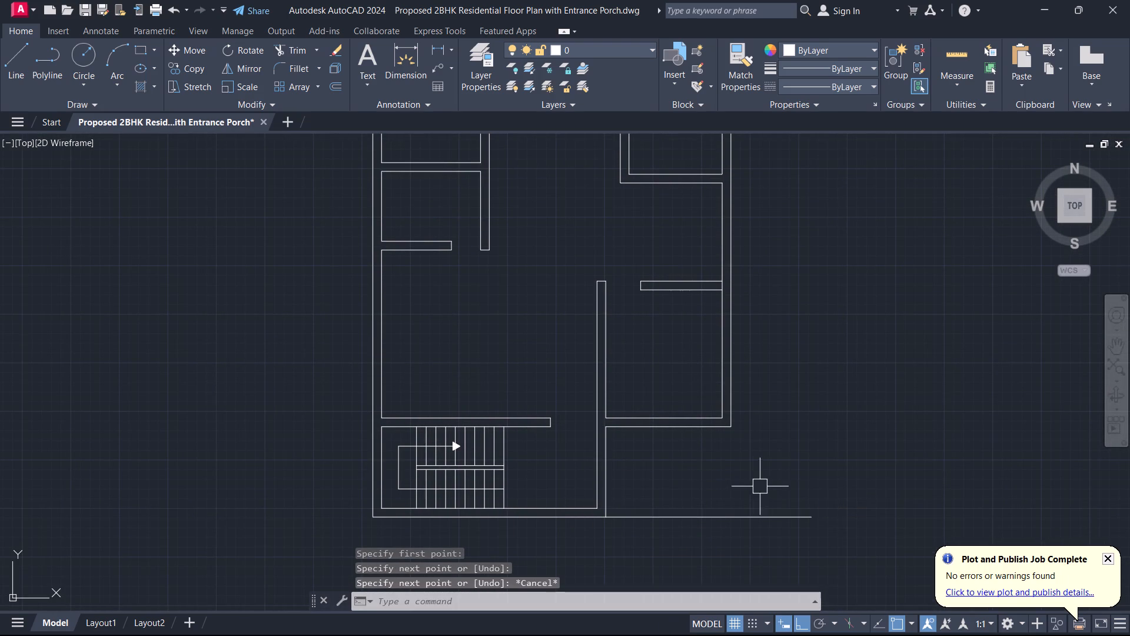
key("l")
key("space")
left_click(730, 426)
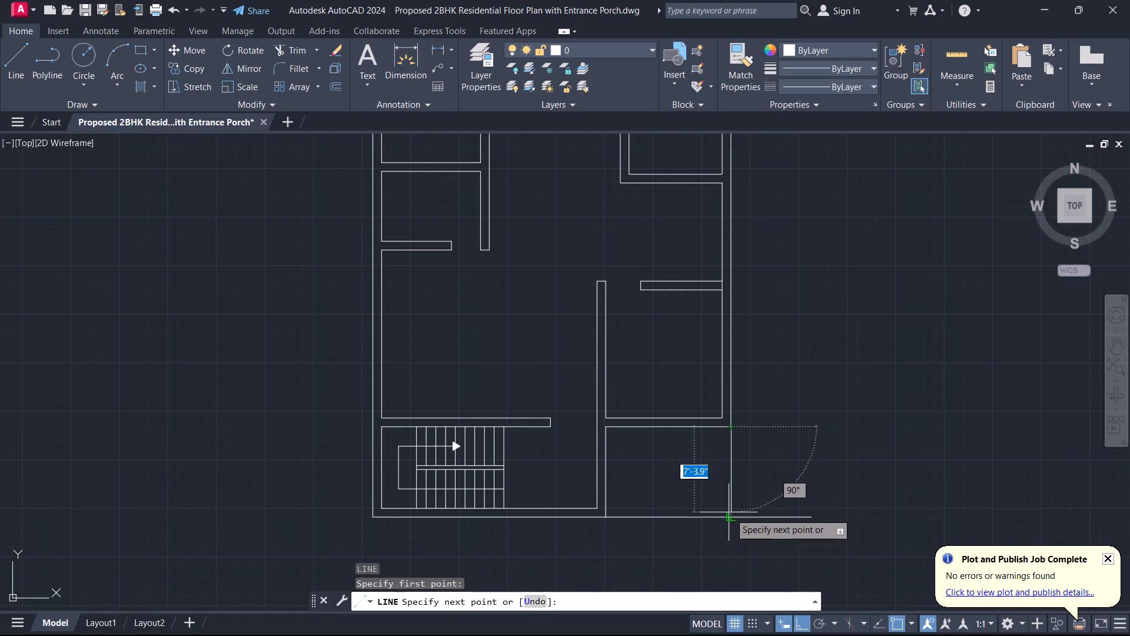
left_click(732, 514)
key("Escape")
Trim the horizontal line's overhang beyond the new vertical line to close the corner area beside the staircase.
type("tr")
key("space")
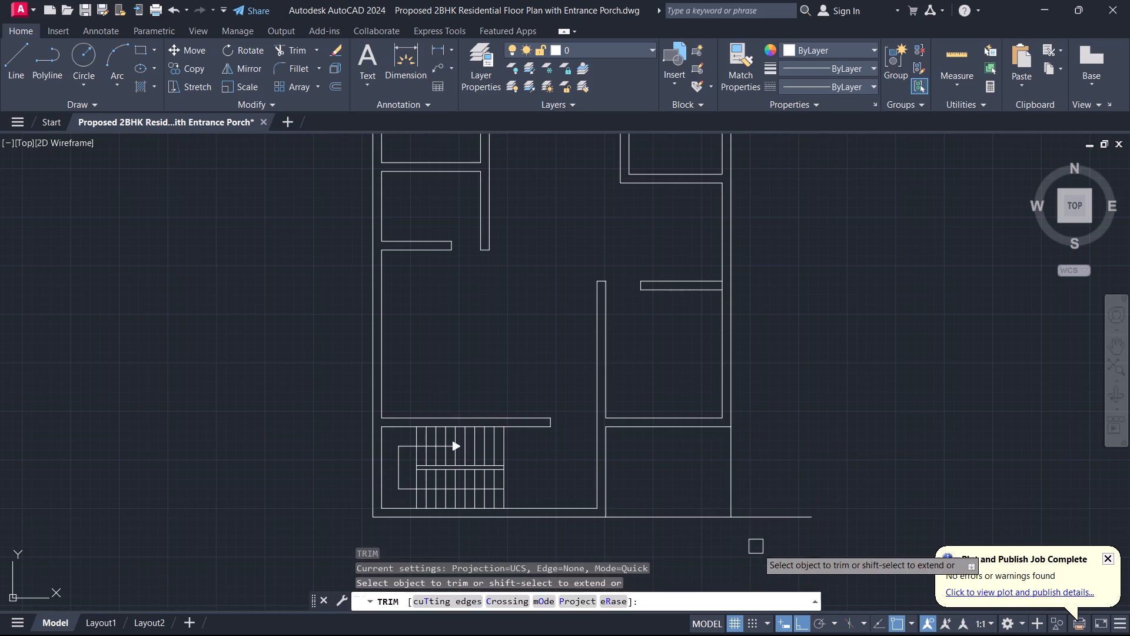
left_click_drag(759, 550, 763, 543)
left_click(772, 472)
key("Escape")
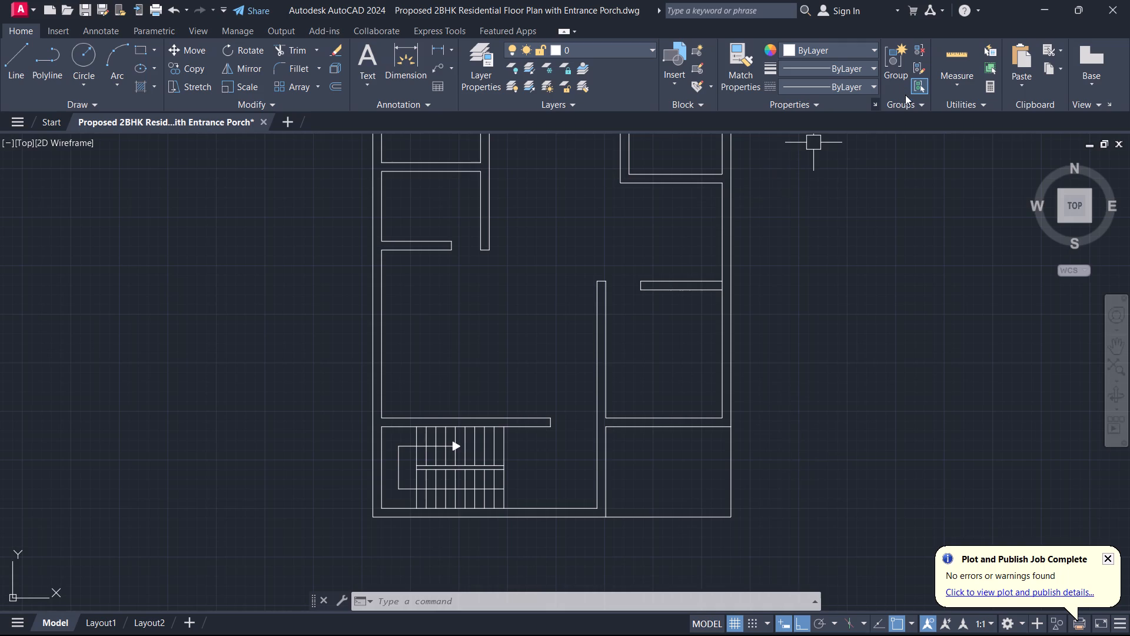
Extend the lower line of the upper-right small room's bottom wall across to the house's right outer wall line.
middle_click_drag(900, 124, 788, 190)
middle_click_drag(728, 263, 820, 261)
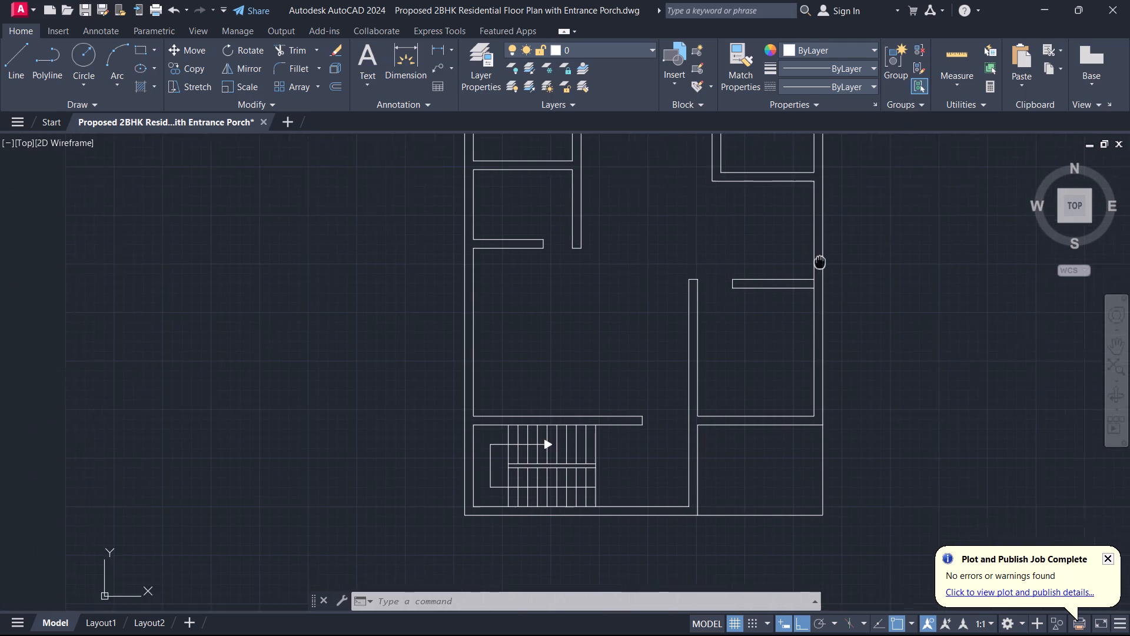
middle_click_drag(820, 261, 826, 261)
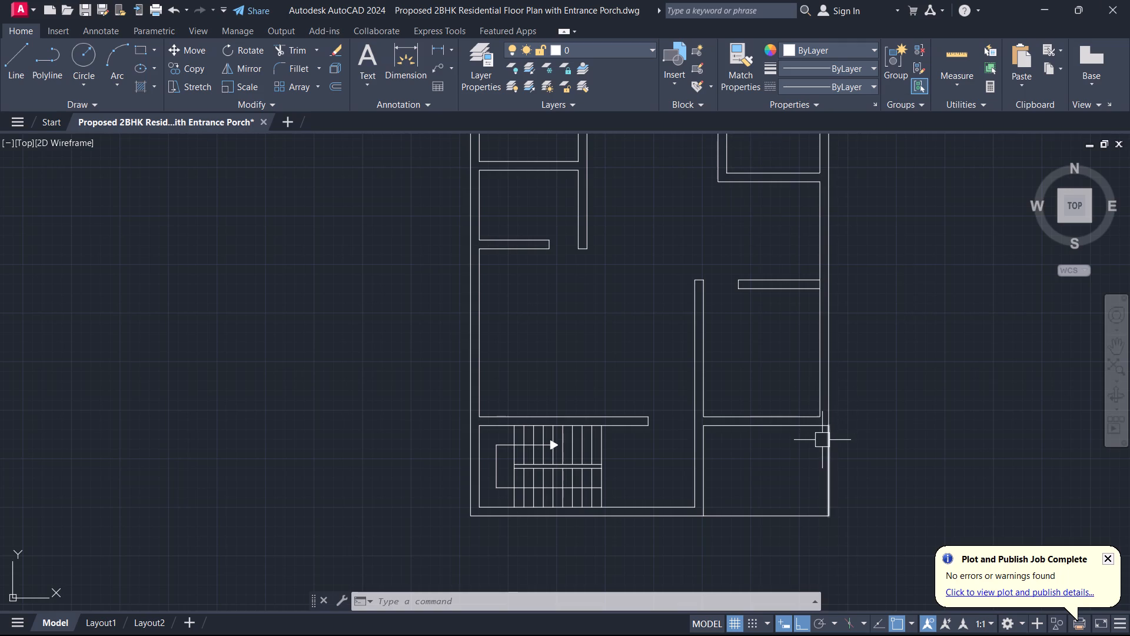
scroll(812, 446, "down", 3)
middle_click_drag(804, 444, 787, 468)
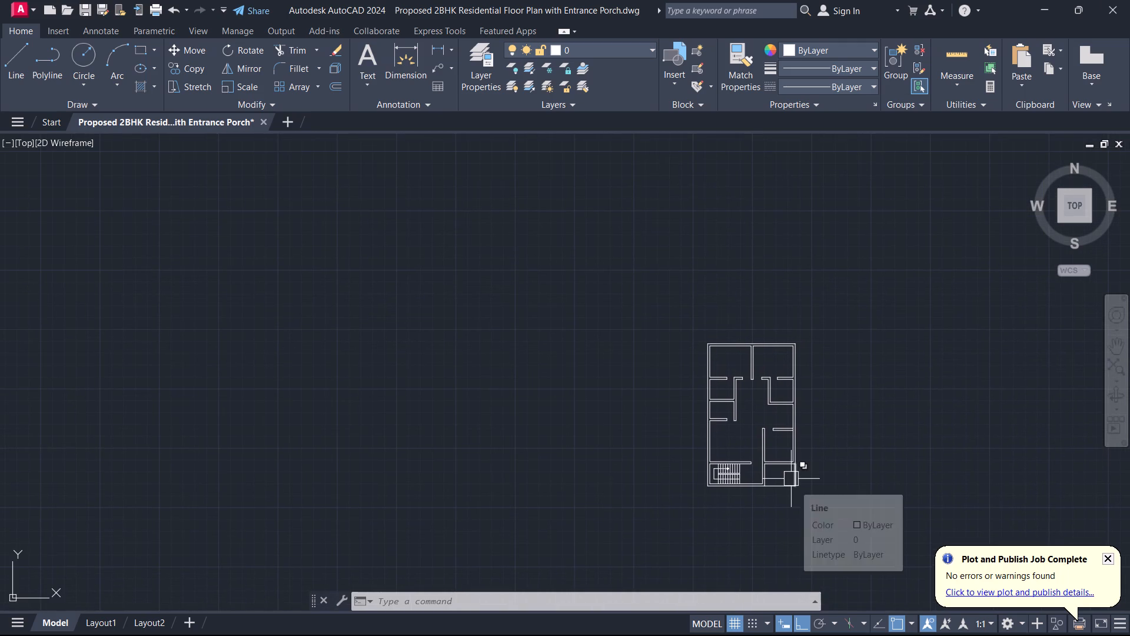
scroll(791, 480, "up", 2)
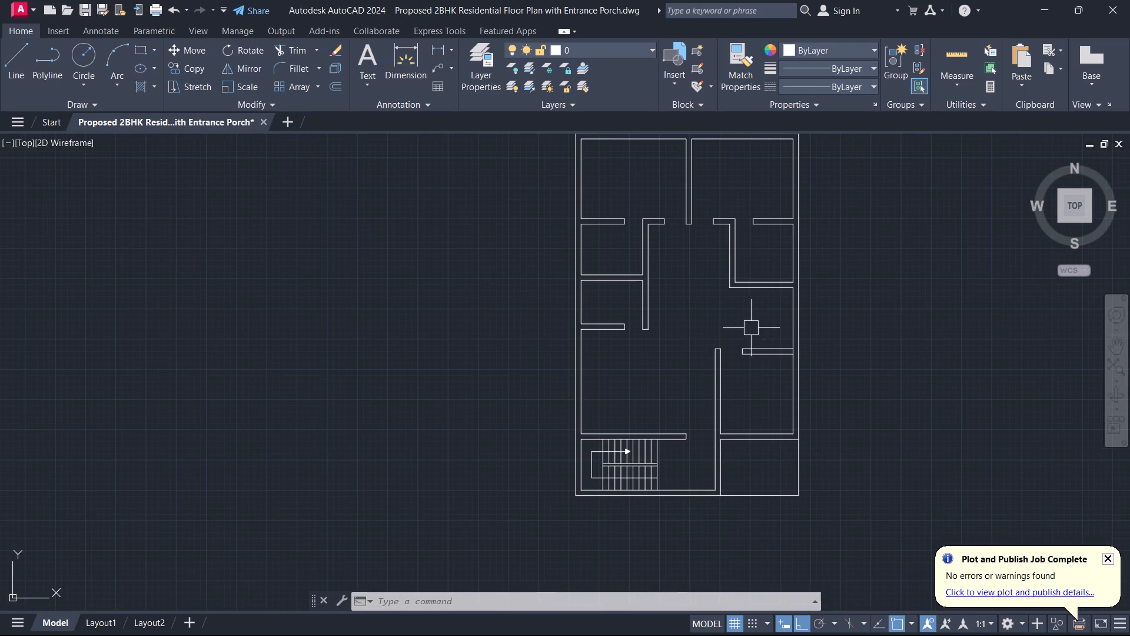
scroll(750, 327, "up", 2)
middle_click_drag(750, 327, 745, 339)
type("ex")
key("space")
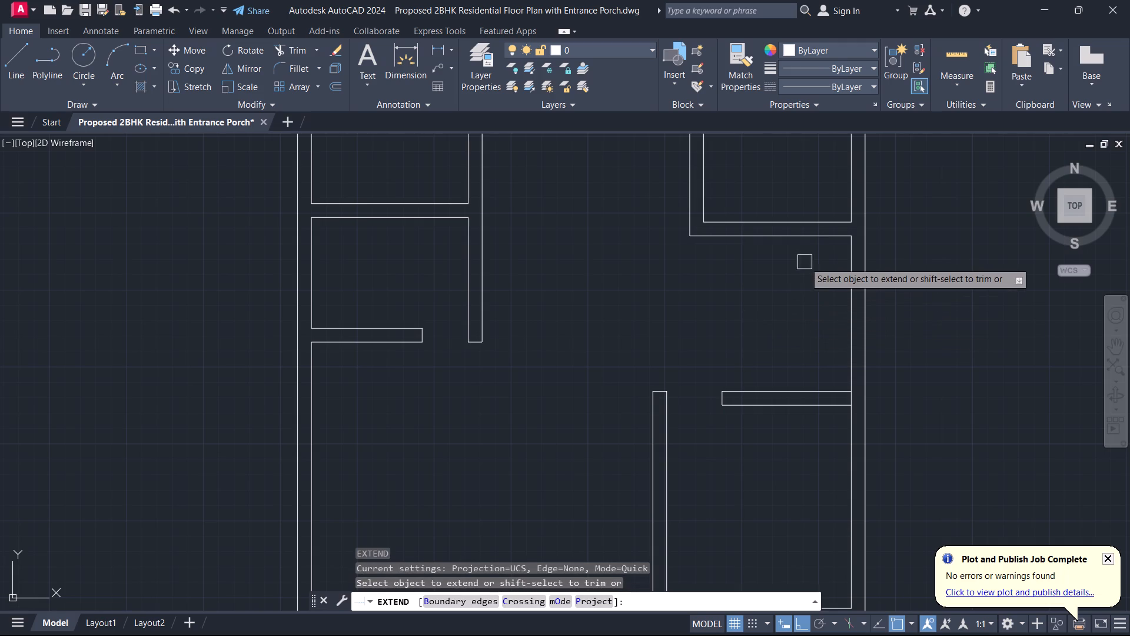
left_click(820, 236)
key("Escape")
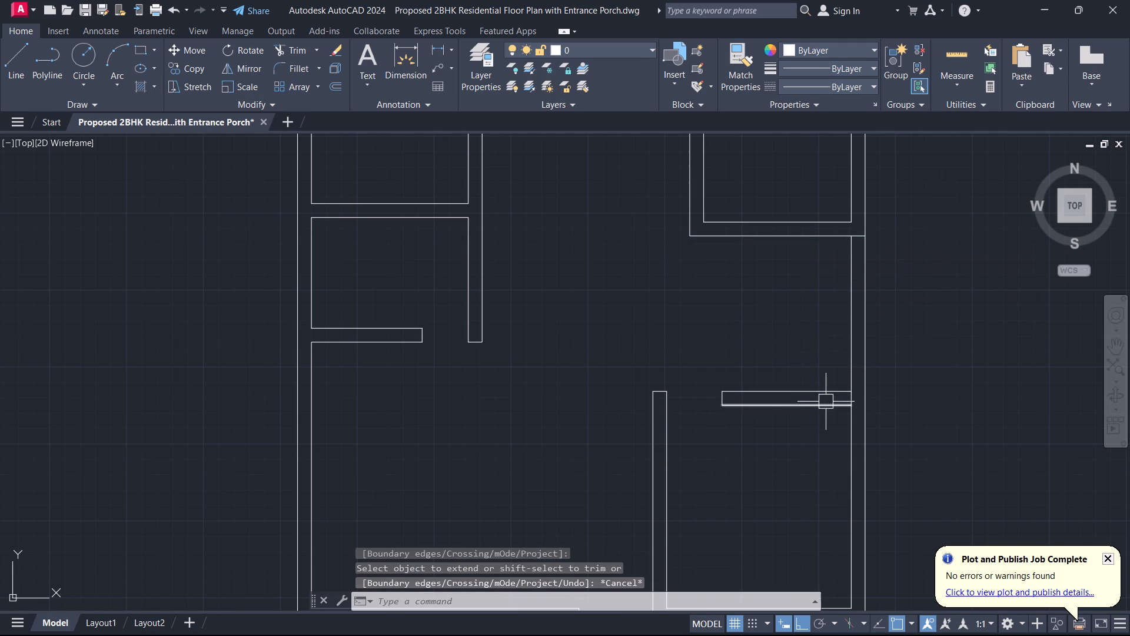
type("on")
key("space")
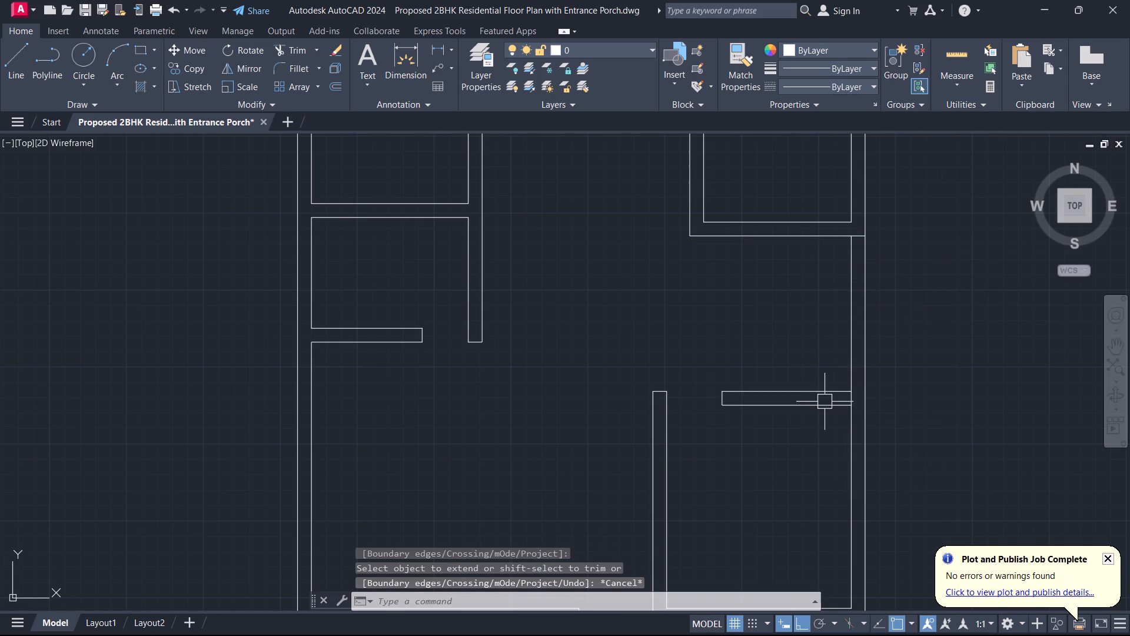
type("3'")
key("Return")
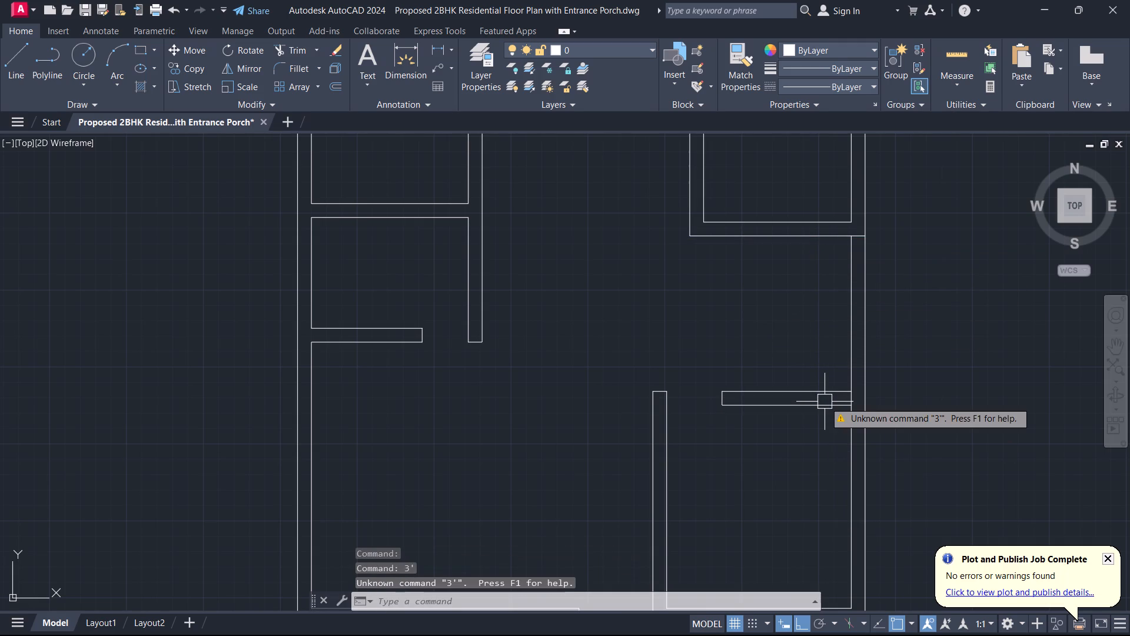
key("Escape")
Offset the extended bottom wall line of the upper-right small room 3' downward.
key("o")
key("space")
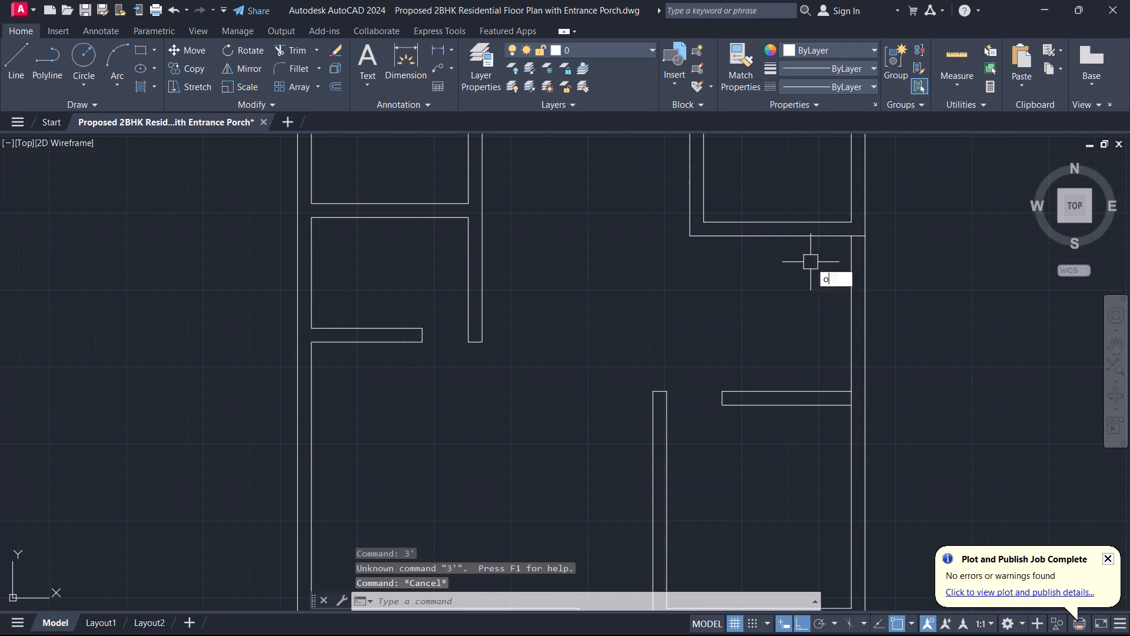
type("3'")
key("Return")
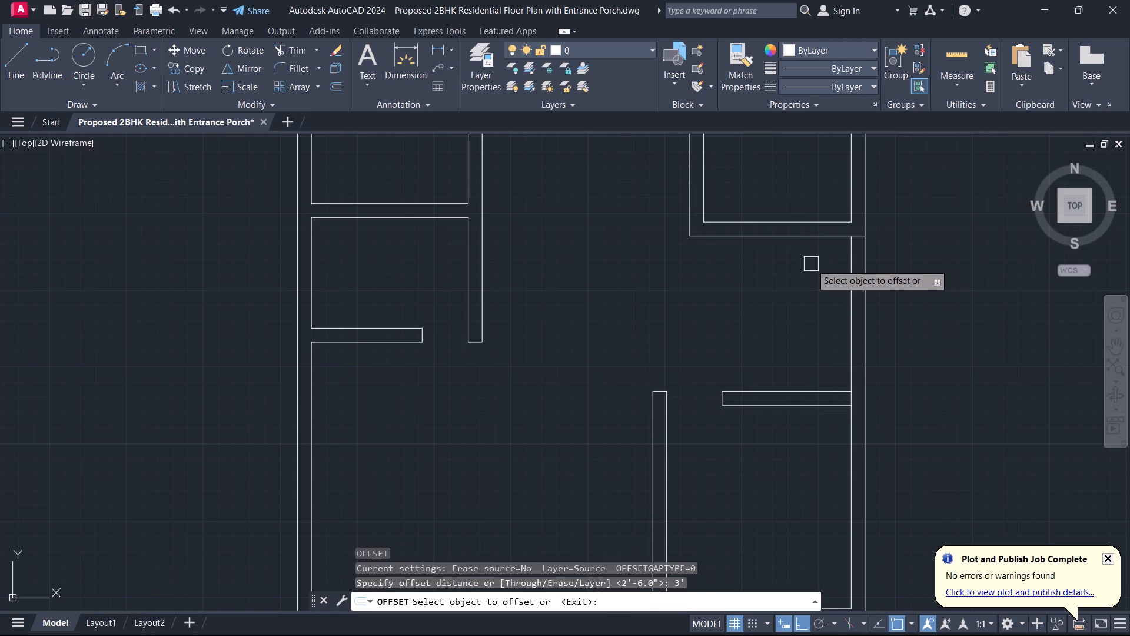
left_click(822, 237)
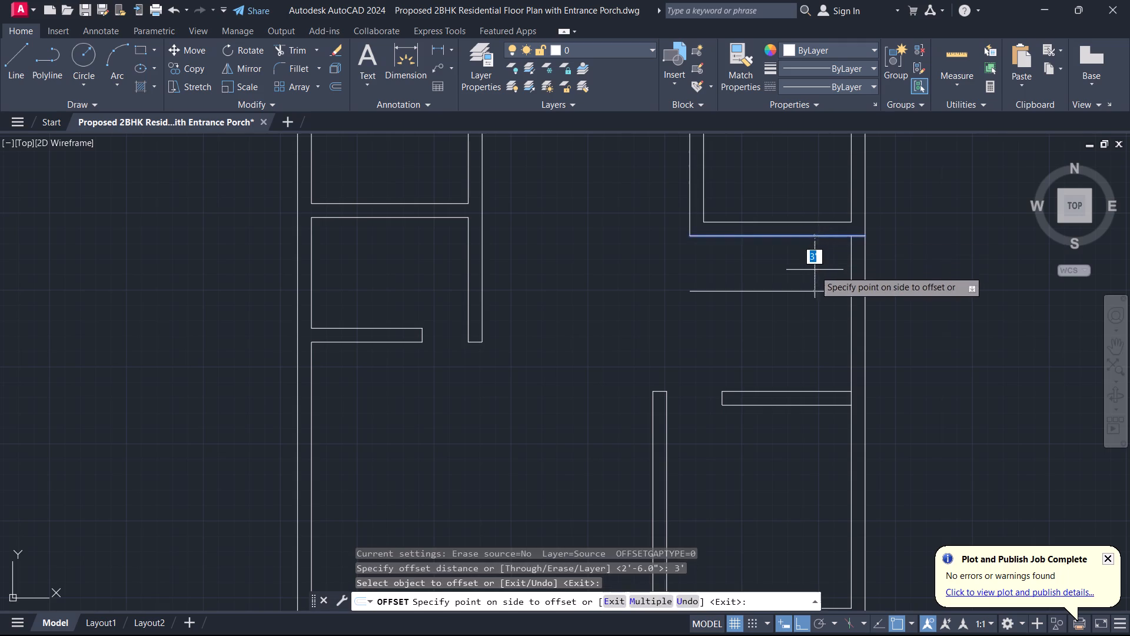
left_click(815, 270)
key("Escape")
Trim the right outer wall between the extended line and its offset, plus the offset's inner overhang, to form a 3' opening.
key("t")
key("r")
key("space")
left_click_drag(765, 321, 940, 245)
key("Escape")
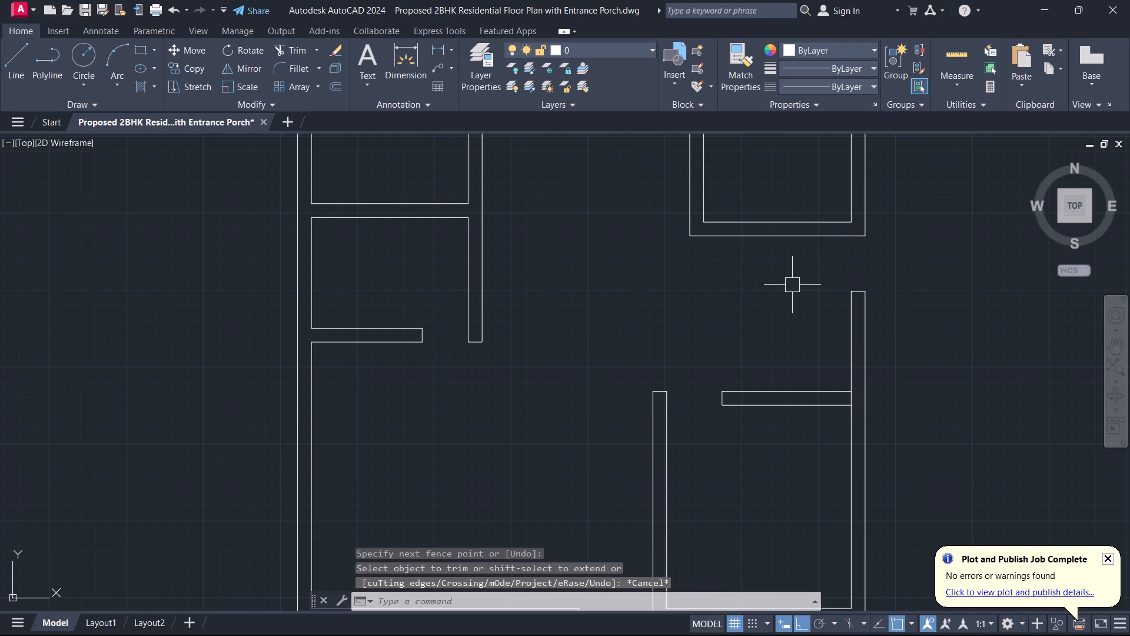
Trim the right outer wall's inner line where the short partition below the new opening joins it.
scroll(704, 302, "down", 2)
middle_click_drag(708, 309, 721, 372)
scroll(721, 372, "up", 1)
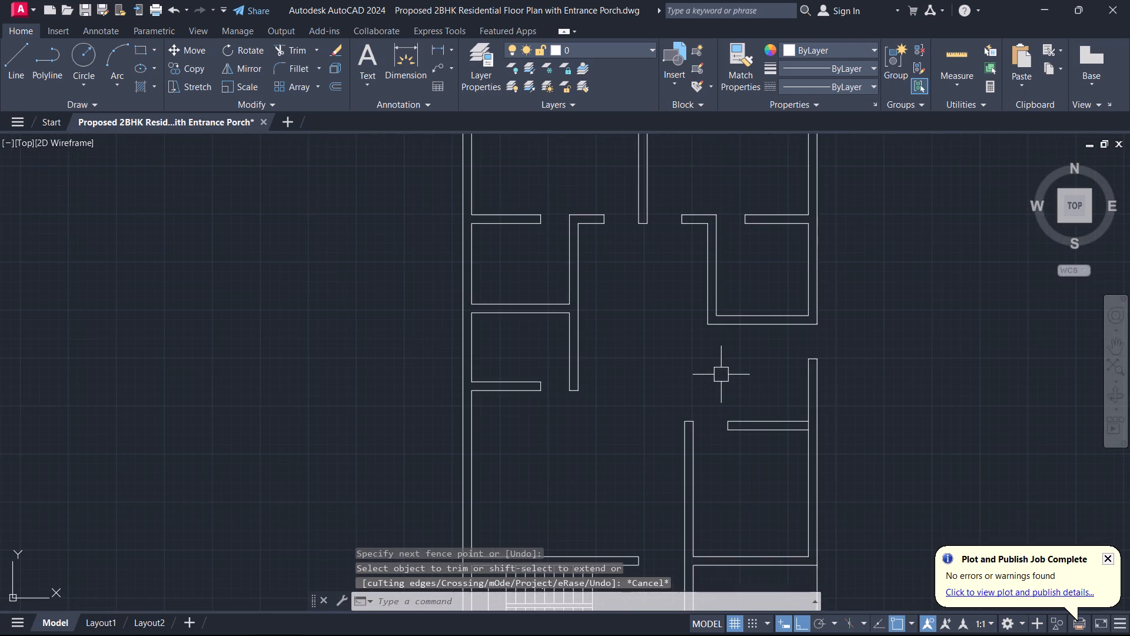
middle_click_drag(719, 377, 718, 296)
scroll(786, 343, "up", 2)
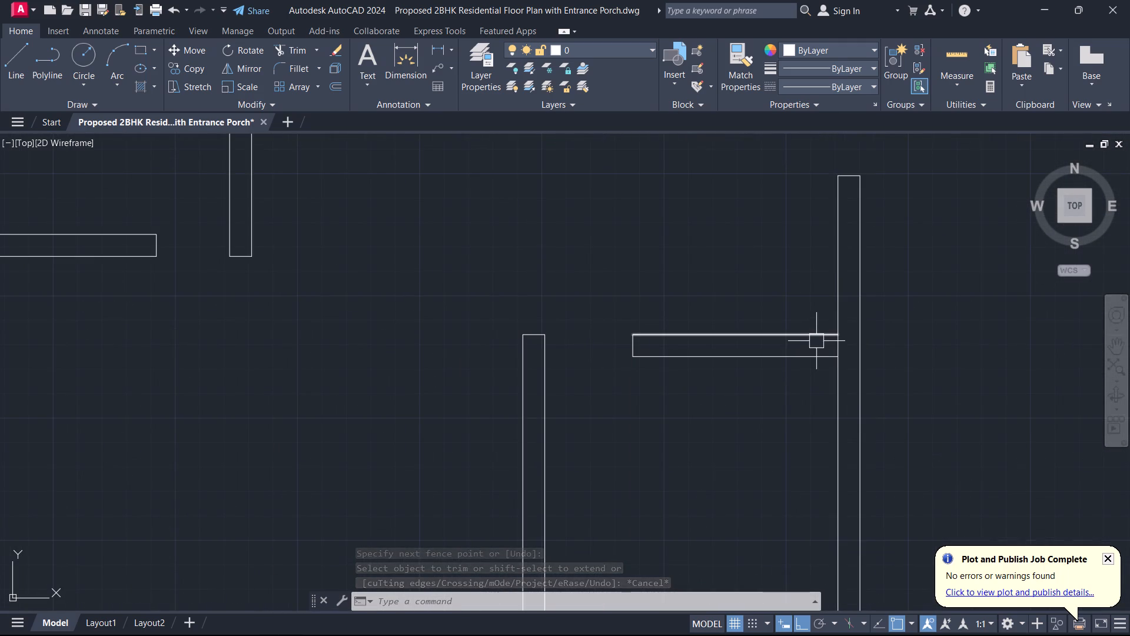
key("t")
key("r")
key("space")
scroll(849, 346, "up", 1)
left_click(849, 346)
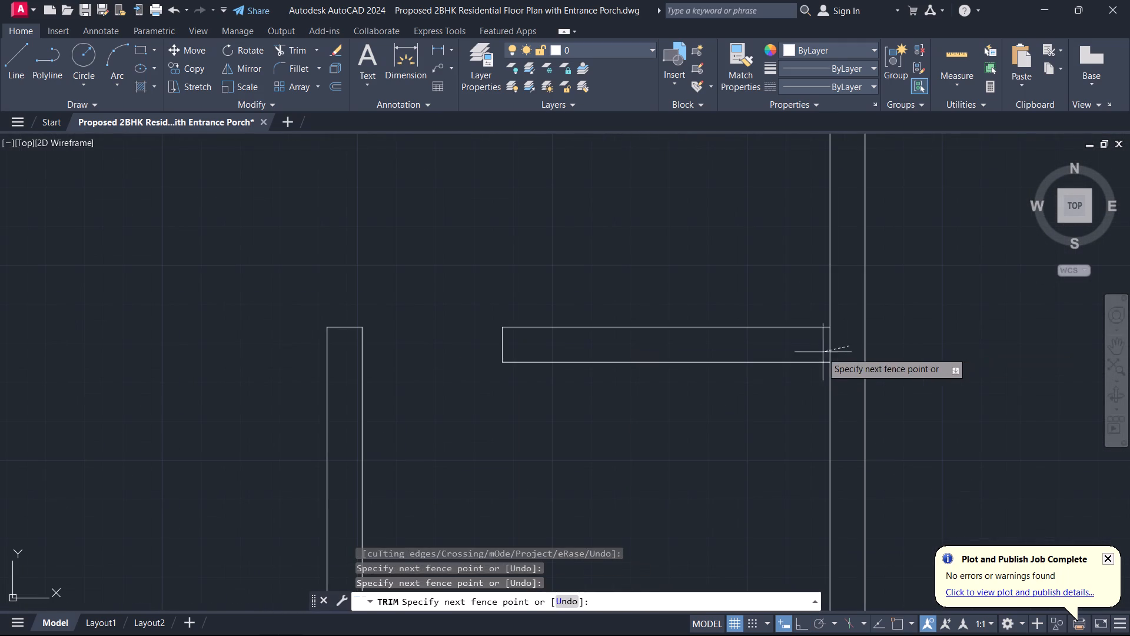
left_click(816, 354)
key("Escape")
Extend the top wall's inner lines in both top bedrooms out to the house's left and right outer wall lines.
scroll(813, 355, "down", 1)
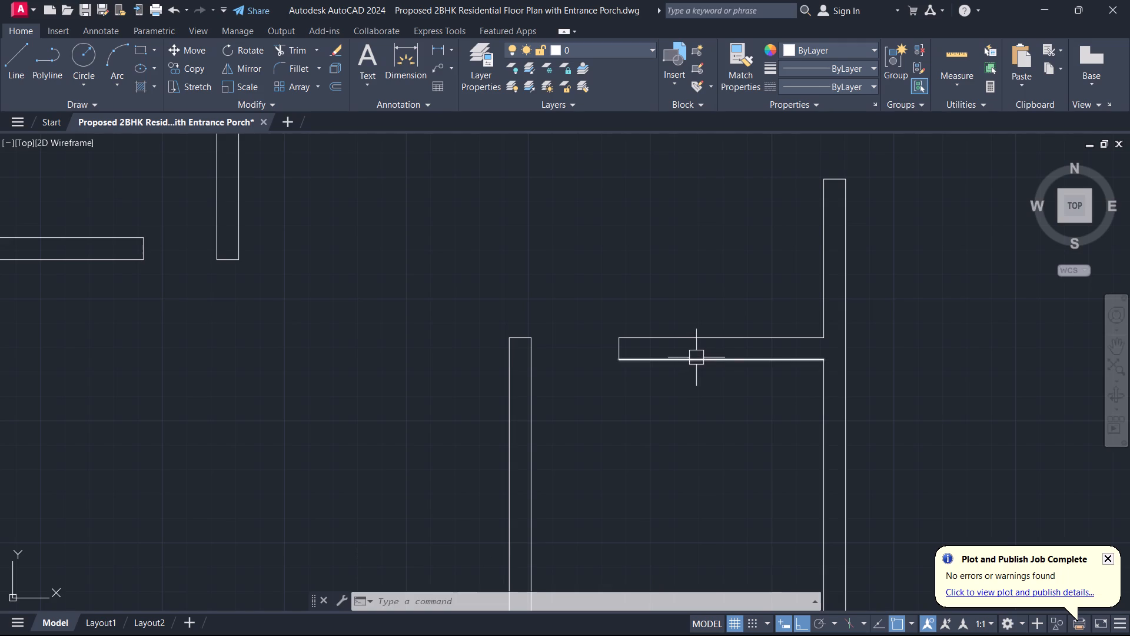
scroll(713, 419, "down", 2)
middle_click_drag(704, 412, 813, 338)
scroll(813, 338, "down", 1)
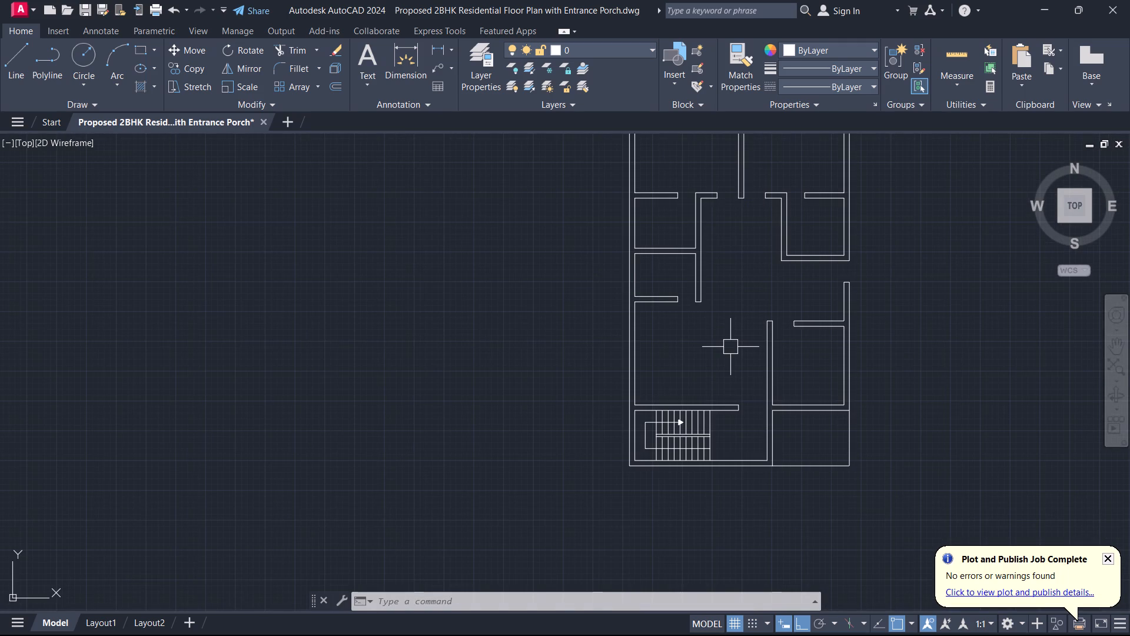
middle_click_drag(659, 271, 738, 449)
scroll(711, 331, "up", 1)
scroll(740, 286, "up", 1)
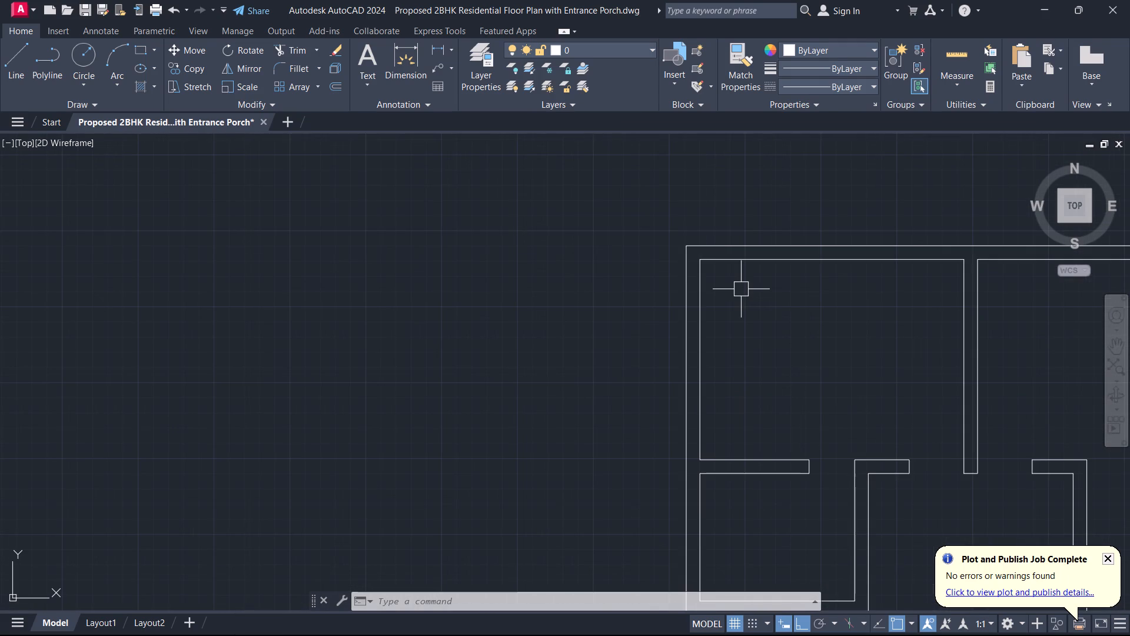
type("ex")
key("space")
left_click(752, 260)
middle_click_drag(843, 297, 490, 373)
scroll(843, 297, "down", 2)
scroll(490, 375, "up", 2)
left_click(775, 335)
key("Escape")
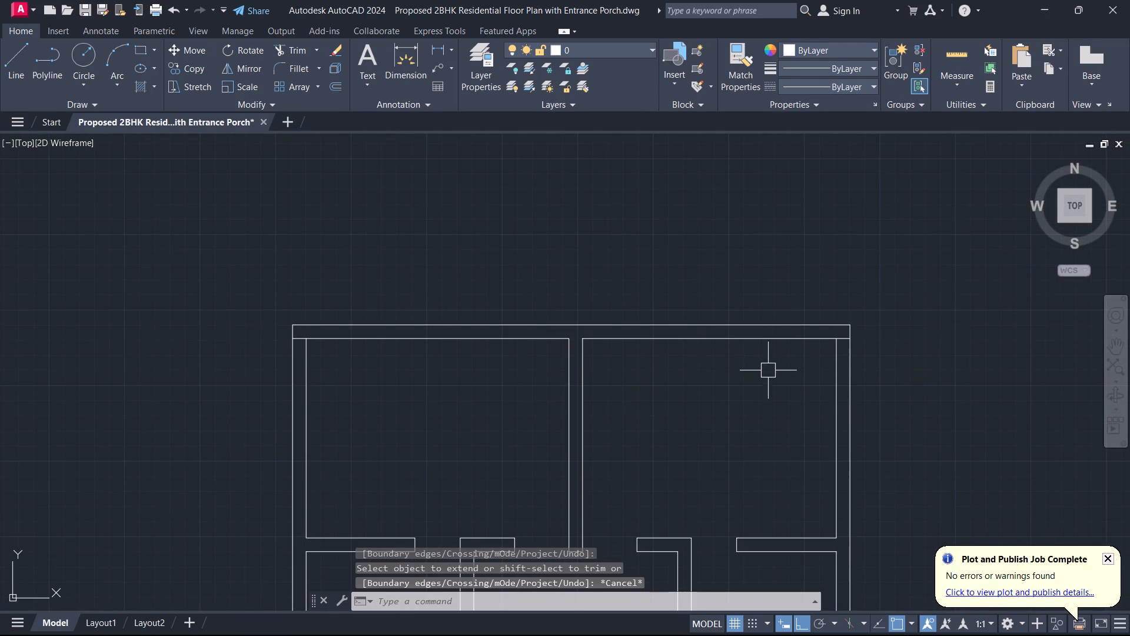
Offset the extended top wall inner lines of the left and right bedrooms 6' downward.
key("o")
key("space")
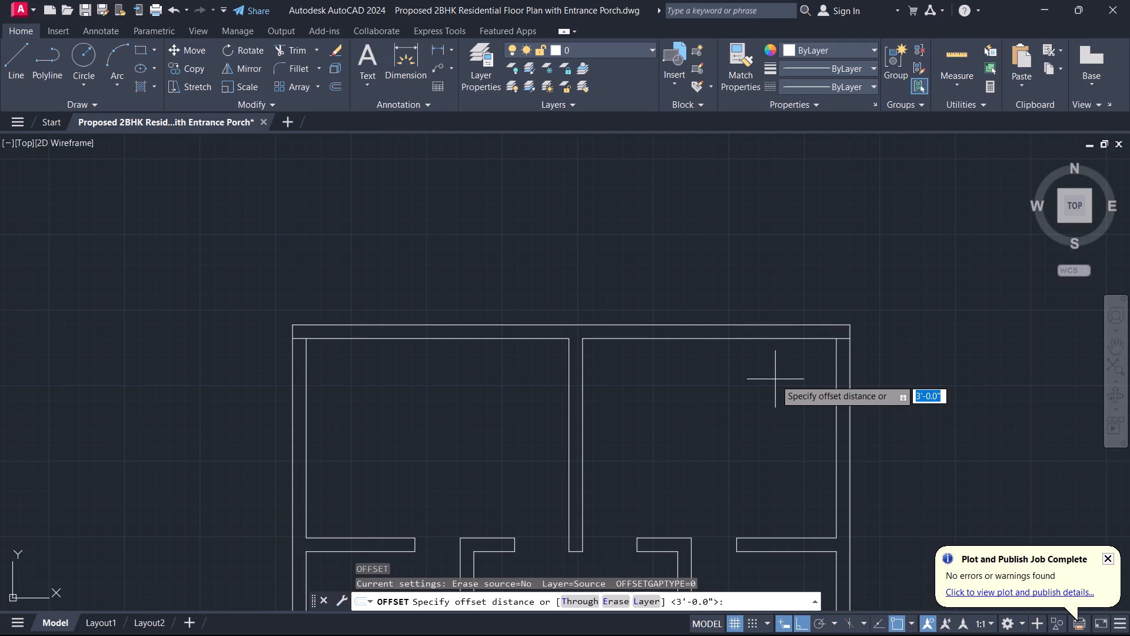
key("6")
key("apostrophe")
key("Return")
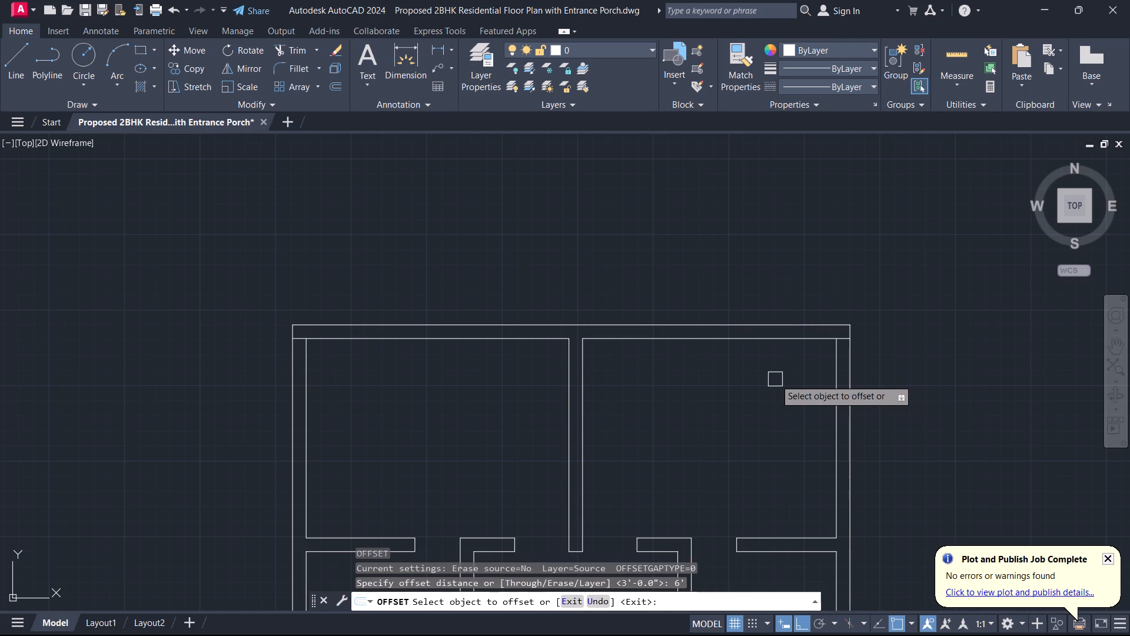
left_click(773, 342)
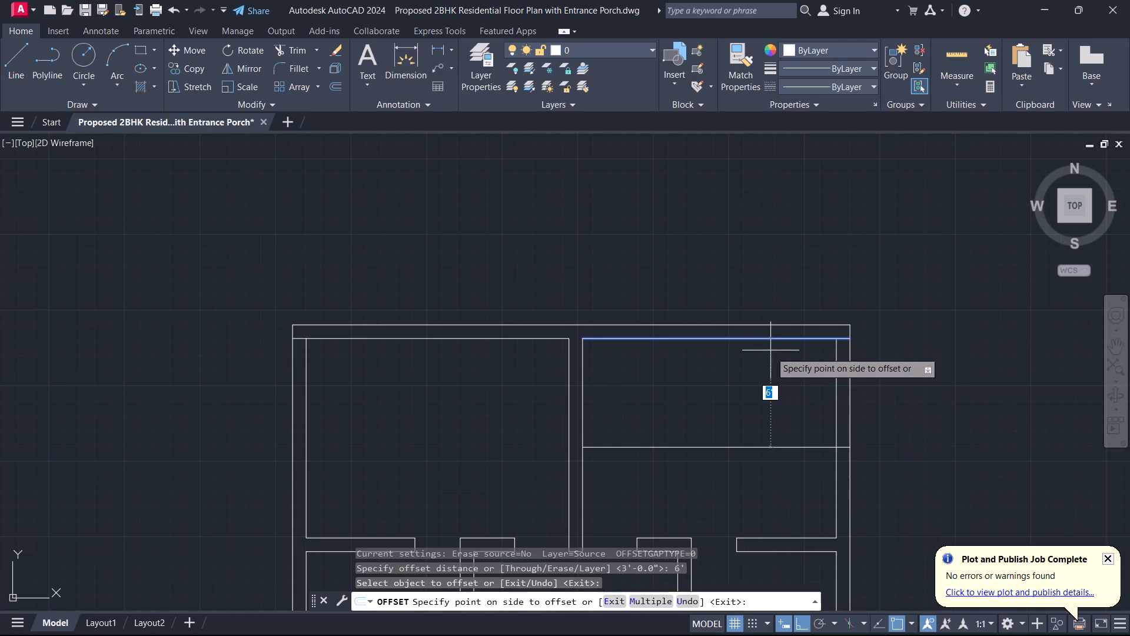
key("Escape")
key("space")
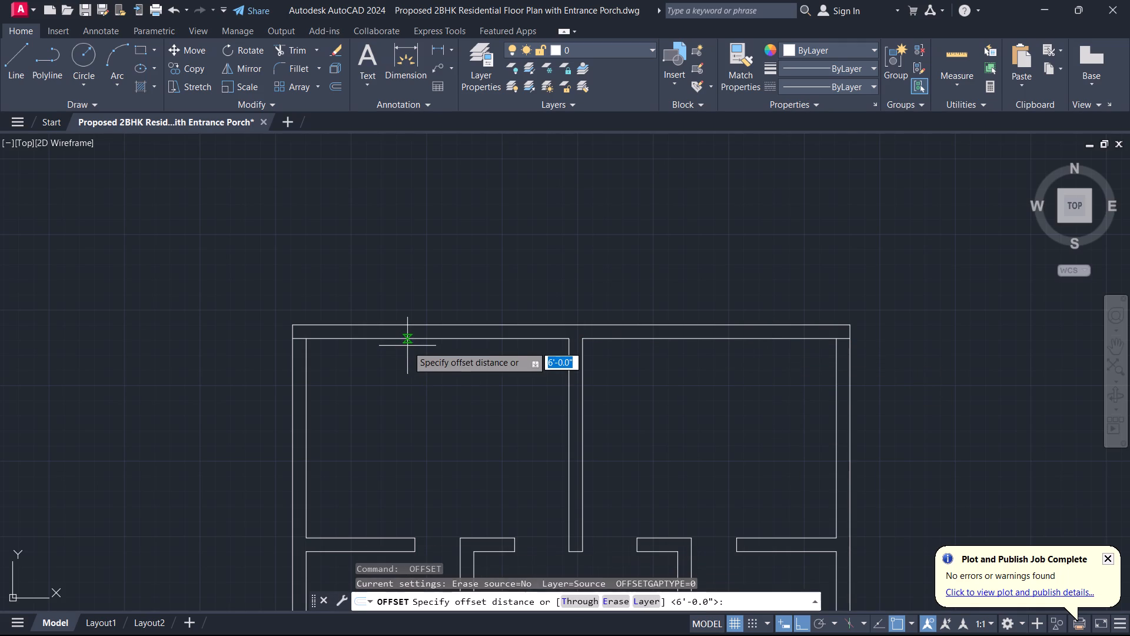
key("space")
left_click(407, 342)
left_click(385, 391)
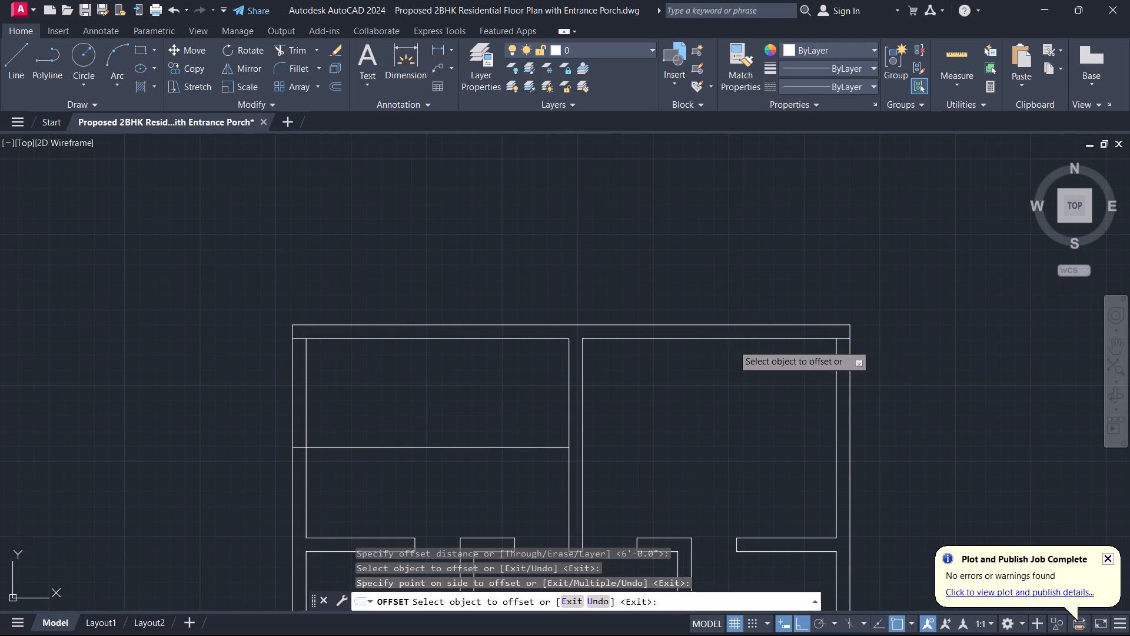
left_click(733, 344)
left_click(737, 390)
key("Escape")
Trim both 6' offset lines inside the bedrooms, leaving only the short segments across the left and right outer walls.
key("t")
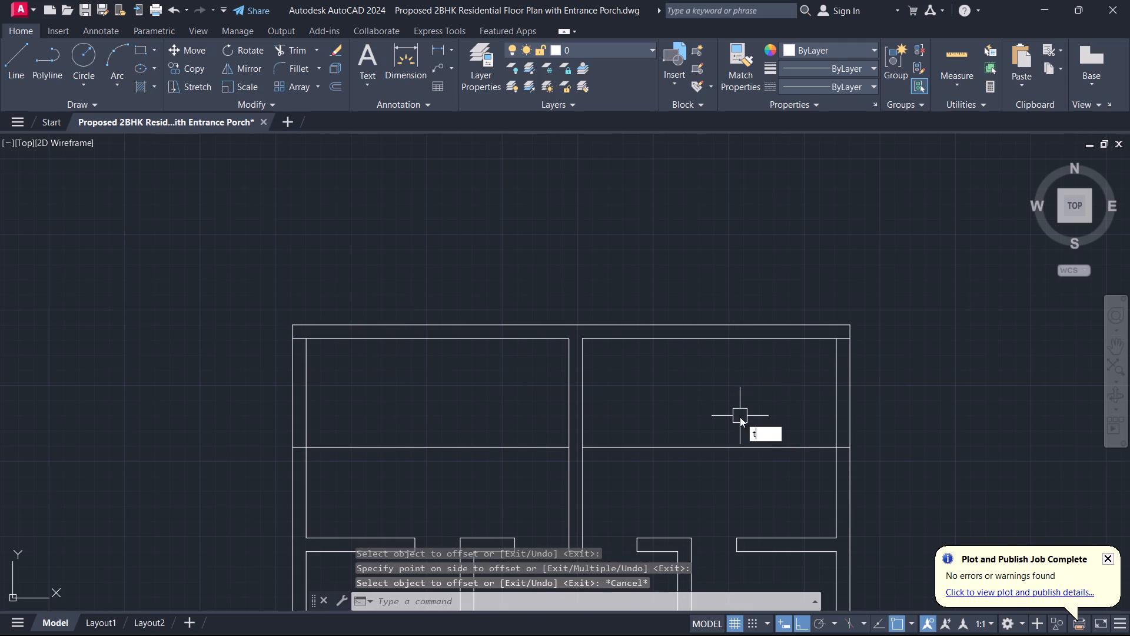
key("r")
key("space")
left_click_drag(739, 419, 742, 427)
left_click(730, 493)
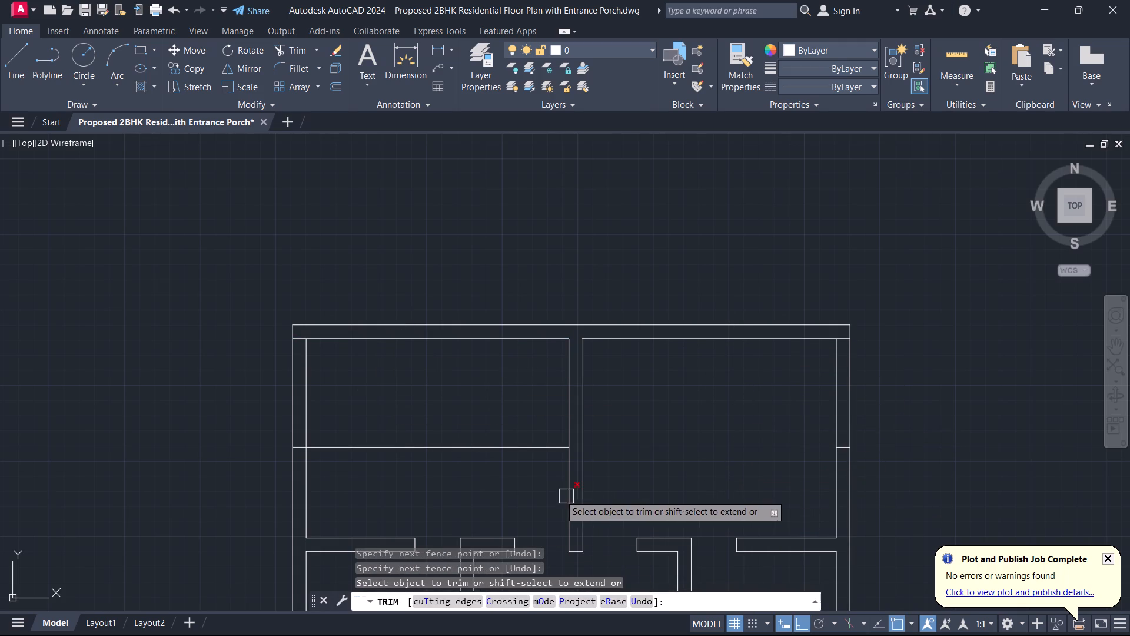
left_click(492, 471)
left_click(486, 409)
key("Escape")
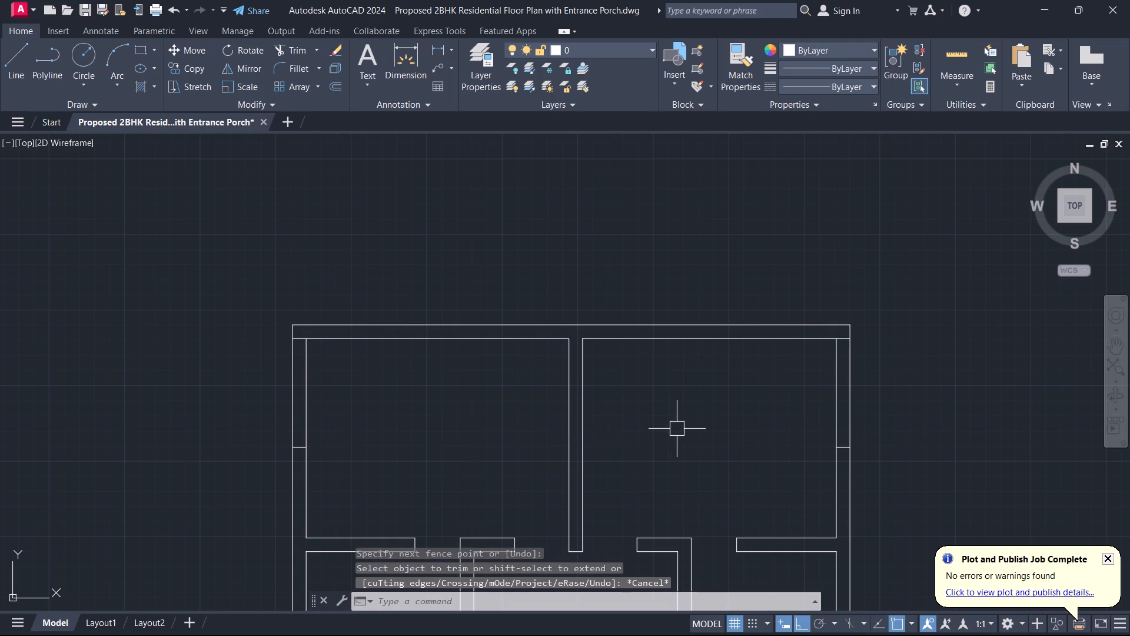
Draw a vertical centre line within the right outer wall from the short cross segment's midpoint up to the top wall's inner line.
key("l")
key("space")
scroll(829, 421, "up", 2)
left_click(863, 493)
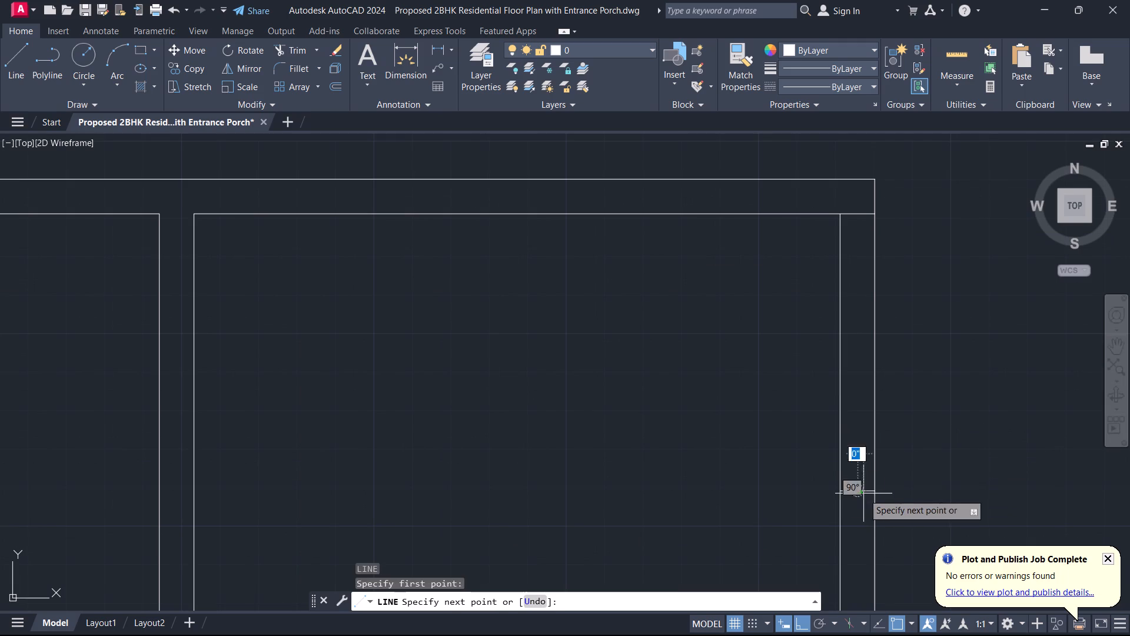
left_click(856, 218)
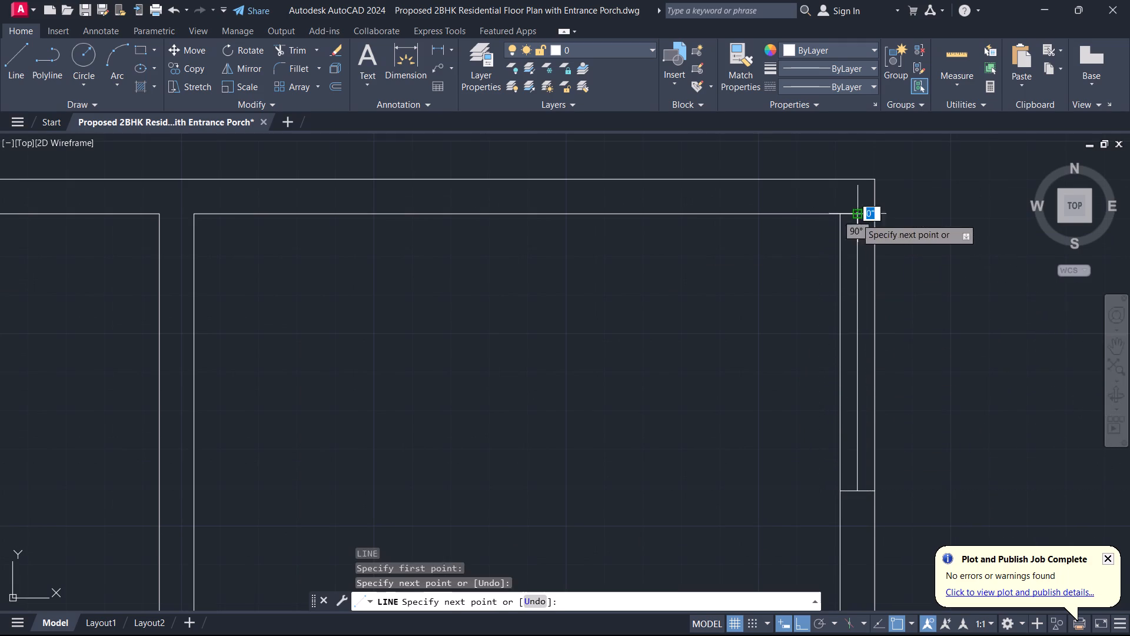
key("Escape")
Draw a vertical centre line within the left outer wall from the short cross segment's midpoint up to the top wall's inner line.
scroll(786, 287, "down", 3)
middle_click_drag(769, 309, 1024, 305)
scroll(631, 403, "up", 1)
key("space")
scroll(776, 317, "up", 3)
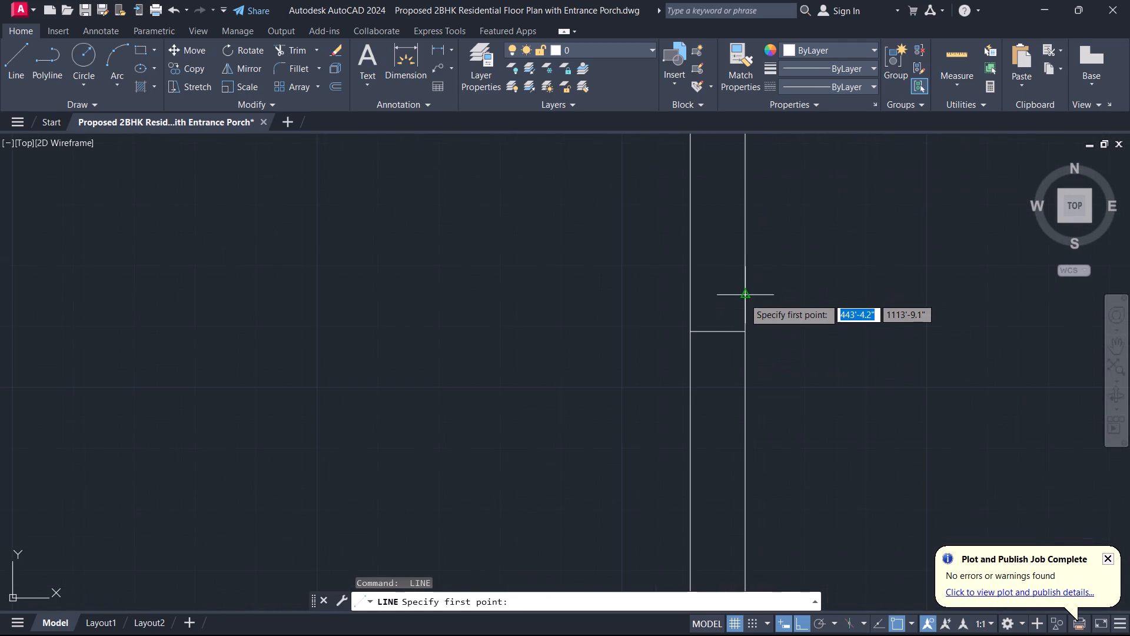
left_click(722, 330)
scroll(720, 330, "down", 1)
middle_click_drag(720, 330, 713, 420)
scroll(726, 333, "down", 1)
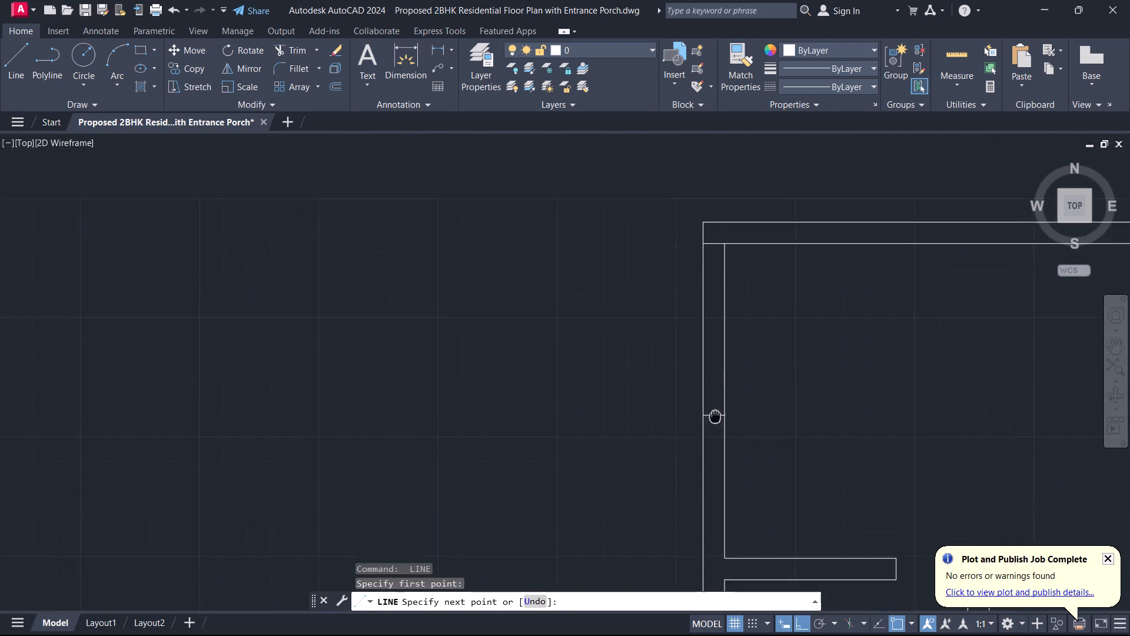
middle_click_drag(713, 420, 696, 555)
scroll(675, 420, "up", 3)
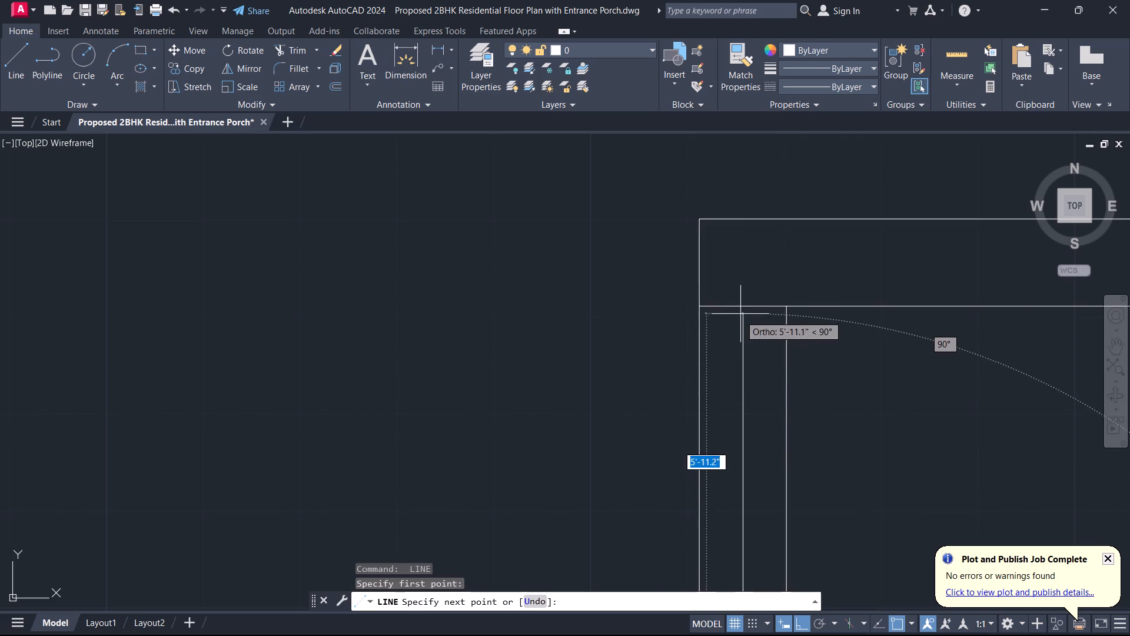
left_click(743, 310)
key("Escape")
Offset the left window's centre line 0.5" to both sides.
type("o 0.5")
key("Return")
scroll(724, 328, "up", 1)
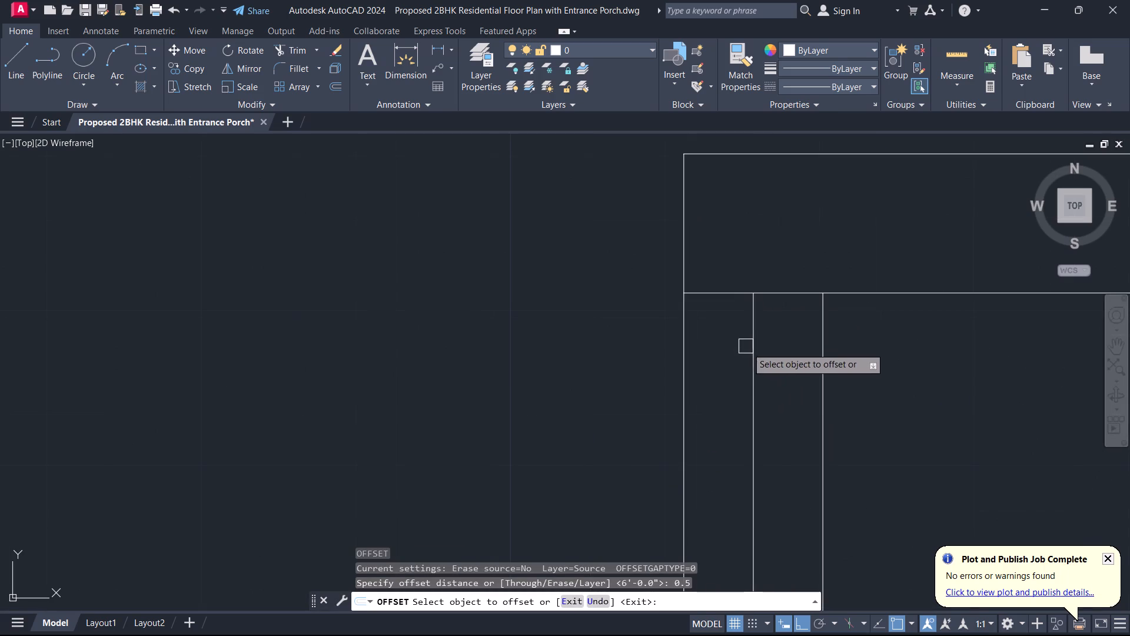
left_click(751, 350)
left_click(787, 343)
left_click(750, 349)
left_click(732, 342)
key("Escape")
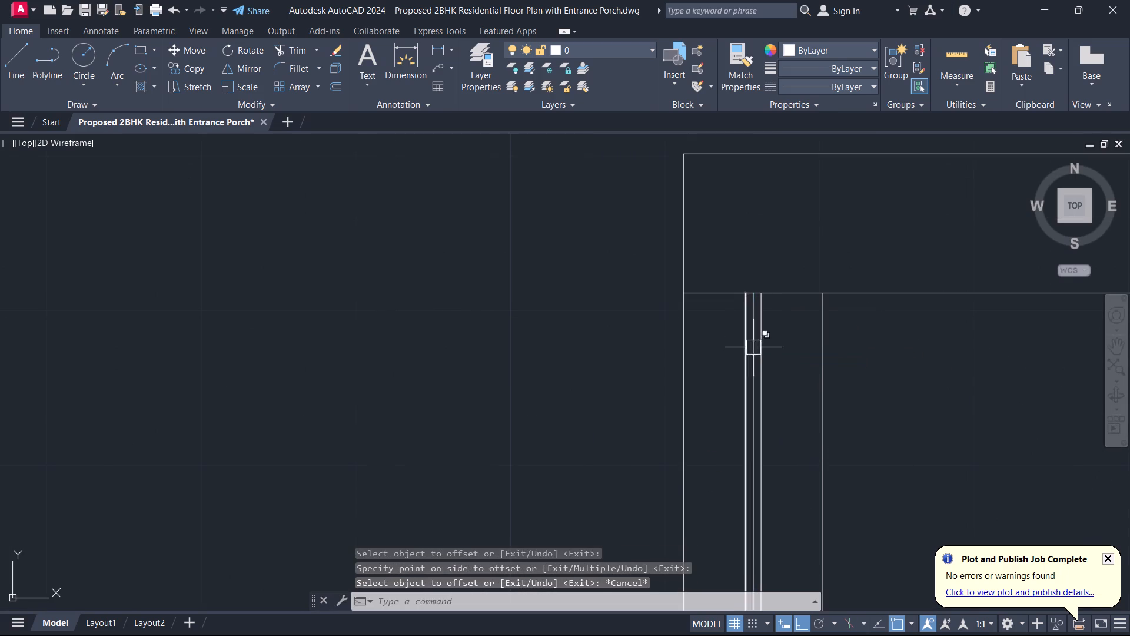
Delete the original centre line between the two offset lines of the left window.
scroll(756, 346, "up", 2)
left_click(750, 343)
key("Delete")
scroll(805, 366, "down", 3)
middle_click_drag(806, 365, 796, 361)
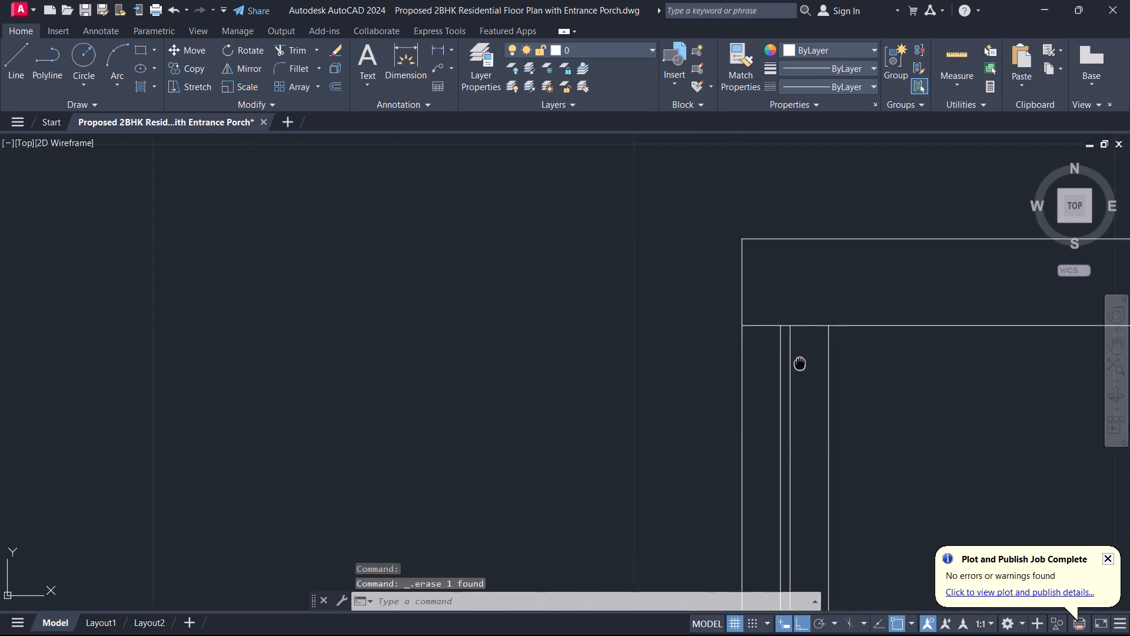
Offset the centre line of the top-right room's window 0.5" to both sides.
middle_click_drag(796, 361, 504, 412)
scroll(817, 397, "down", 3)
middle_click_drag(733, 393, 12, 338)
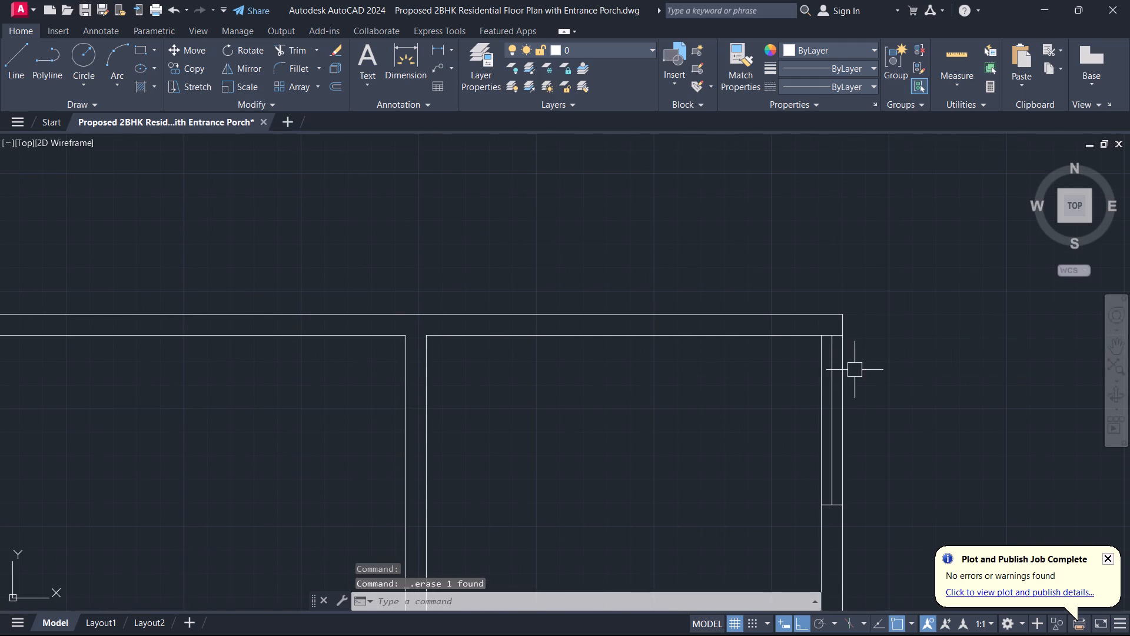
key("o")
key("space")
key("space")
scroll(859, 380, "up", 1)
scroll(806, 391, "up", 2)
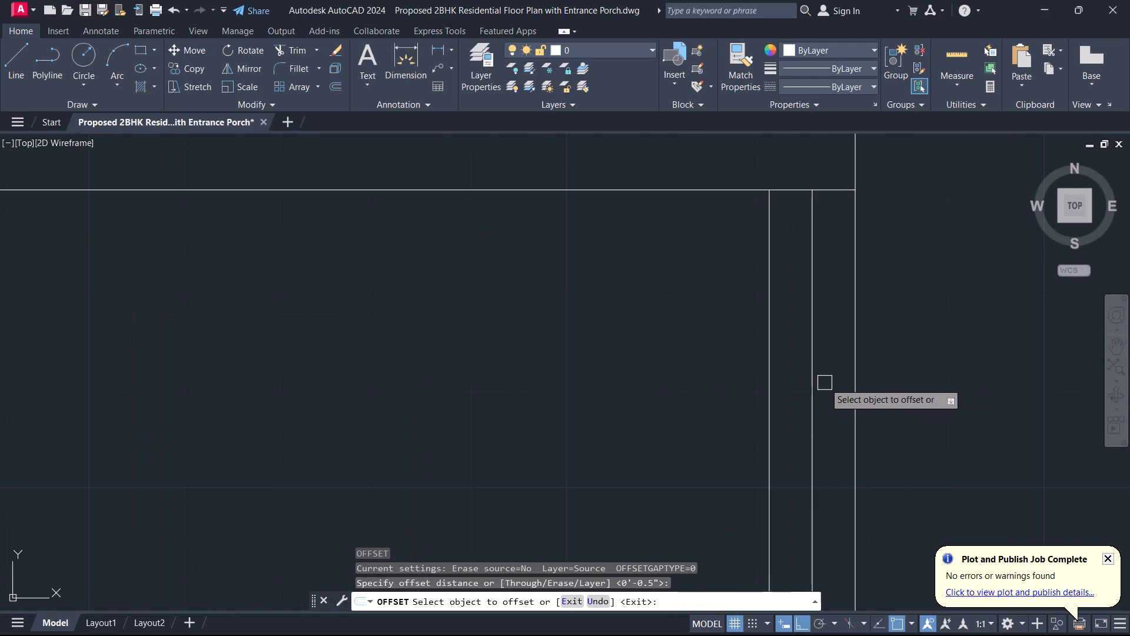
left_click(813, 389)
left_click(831, 383)
scroll(819, 384, "up", 3)
left_click(786, 395)
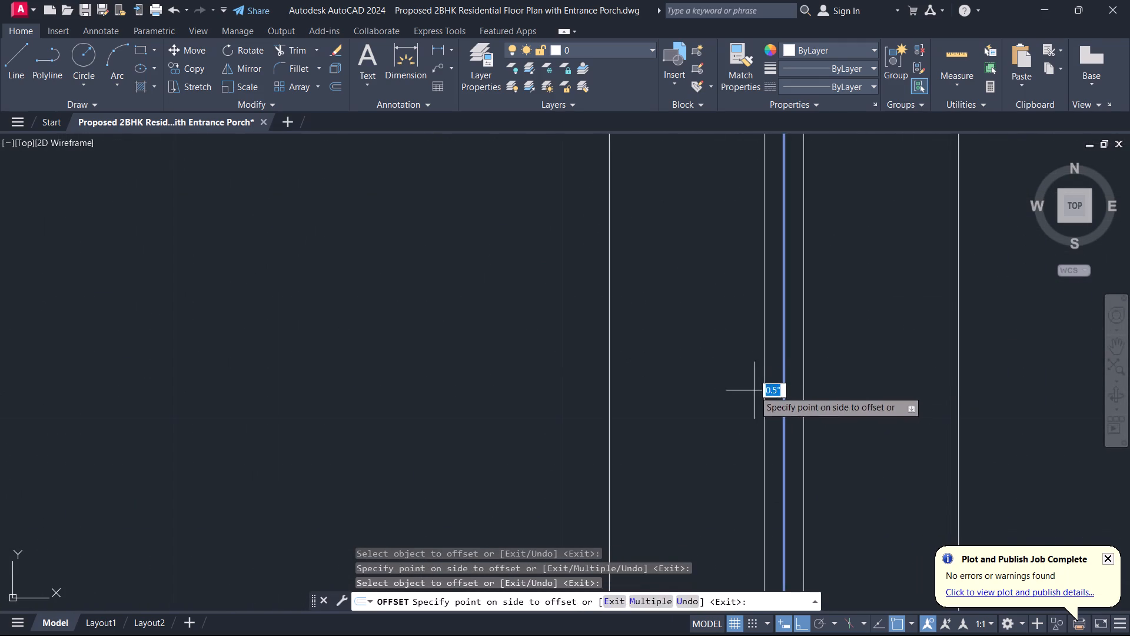
left_click(754, 390)
key("Escape")
Delete the original centre line between the two offset lines of the top-right room's window.
left_click(782, 403)
key("Delete")
Draw a short cross line through the right outer wall from the inner line's midpoint in the small room below the top-right room.
scroll(804, 486, "down", 3)
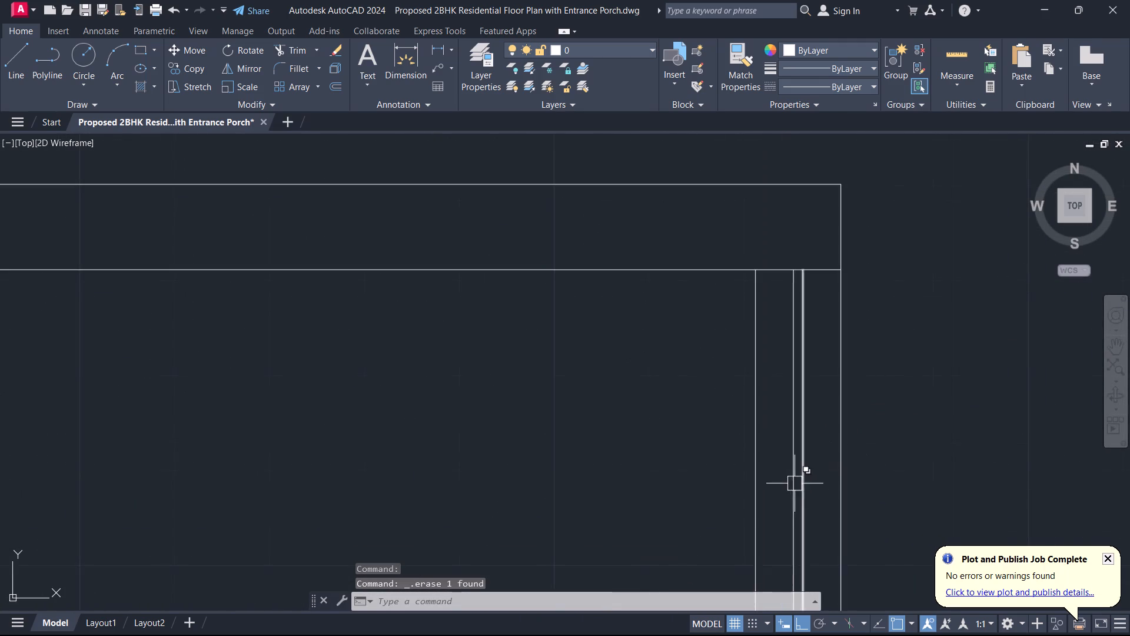
scroll(793, 485, "down", 2)
scroll(750, 493, "up", 1)
middle_click_drag(749, 493, 766, 395)
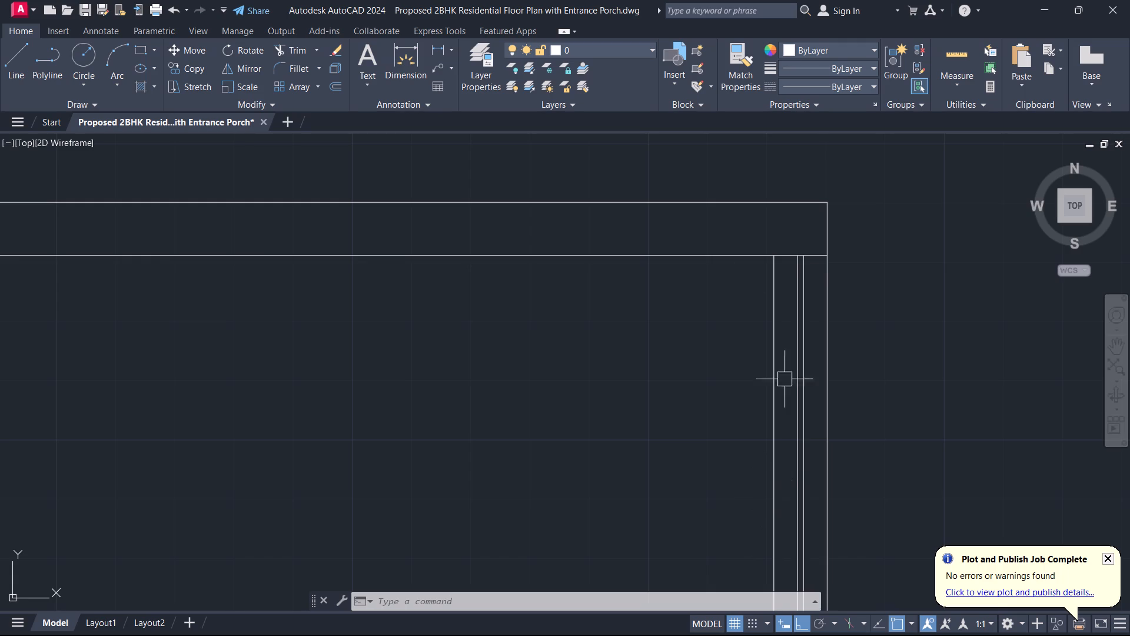
scroll(587, 392, "down", 4)
middle_click_drag(567, 458, 710, 377)
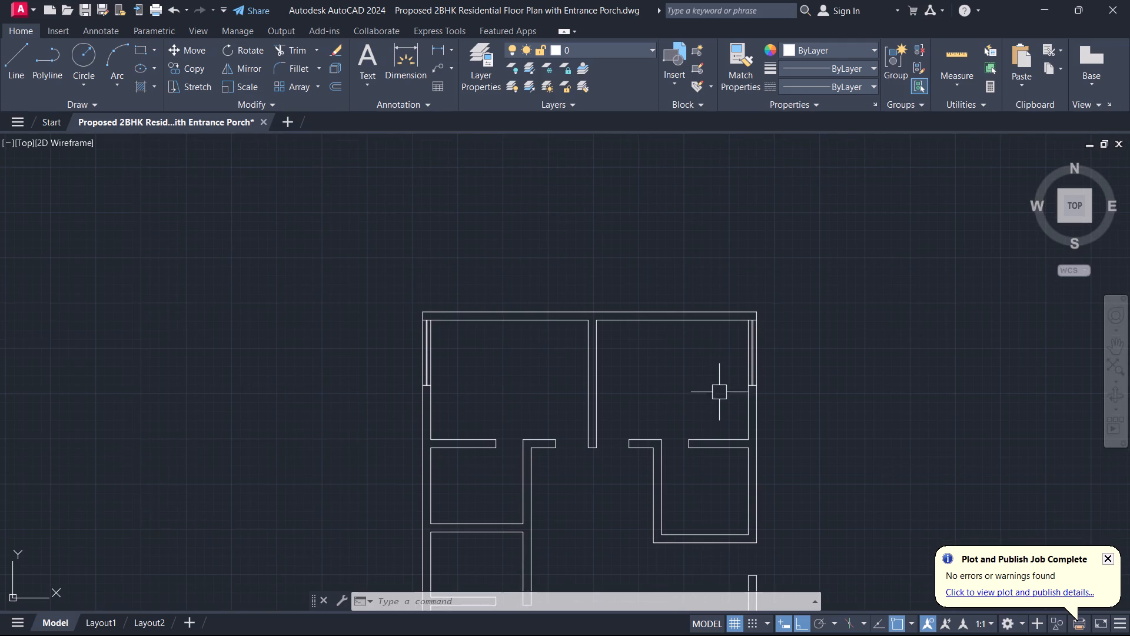
scroll(665, 462, "down", 1)
middle_click_drag(649, 476, 599, 315)
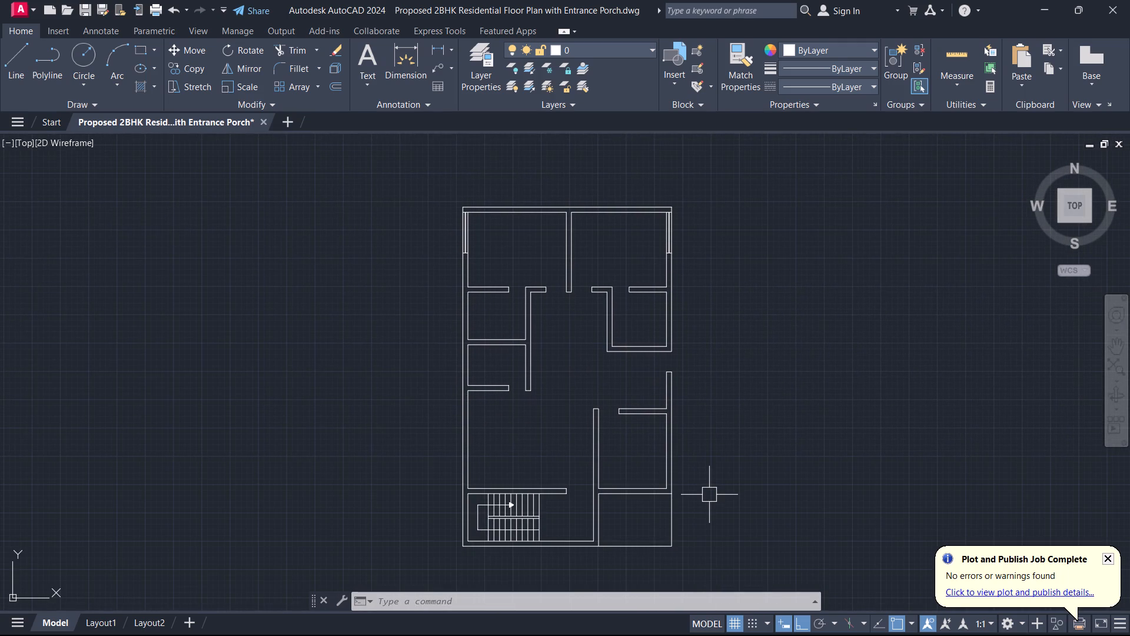
scroll(644, 301, "up", 1)
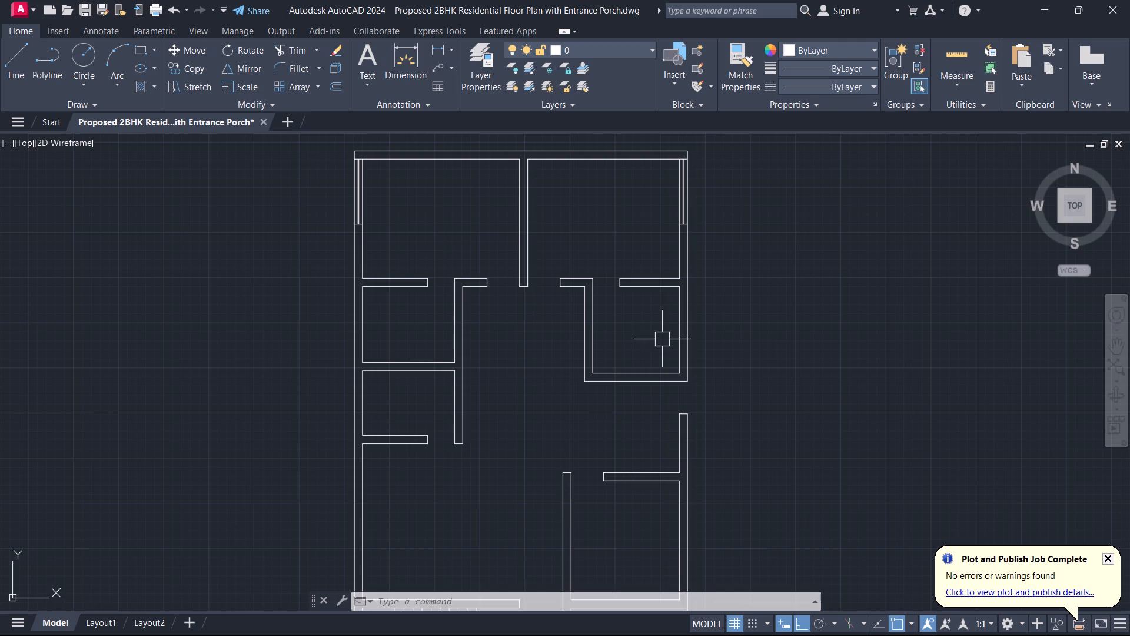
scroll(678, 320, "up", 1)
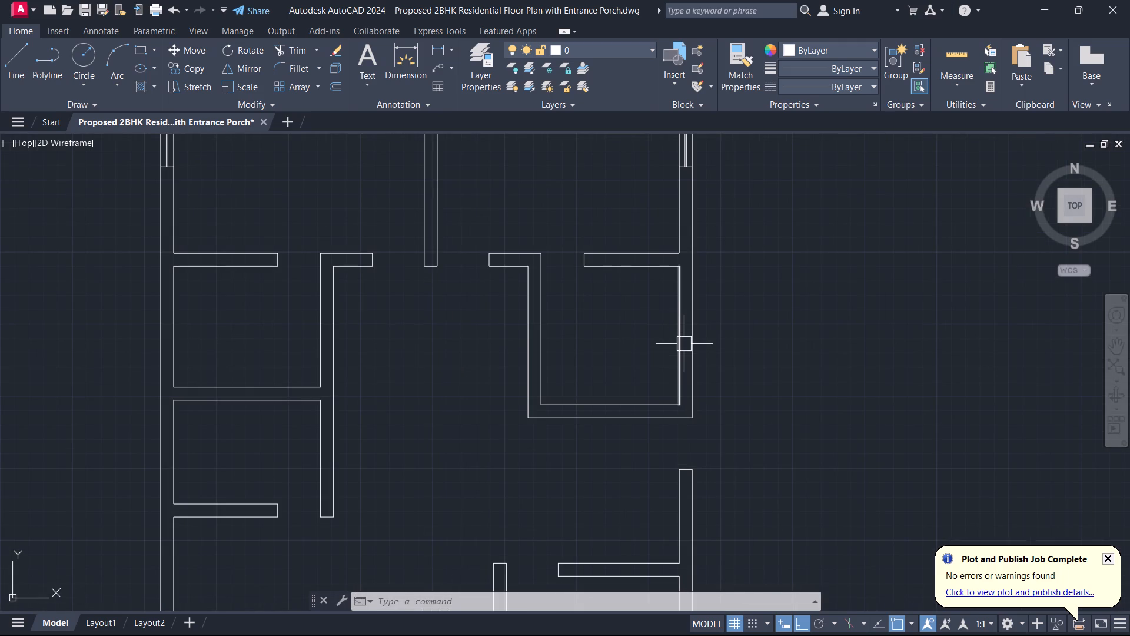
type("l")
key("space")
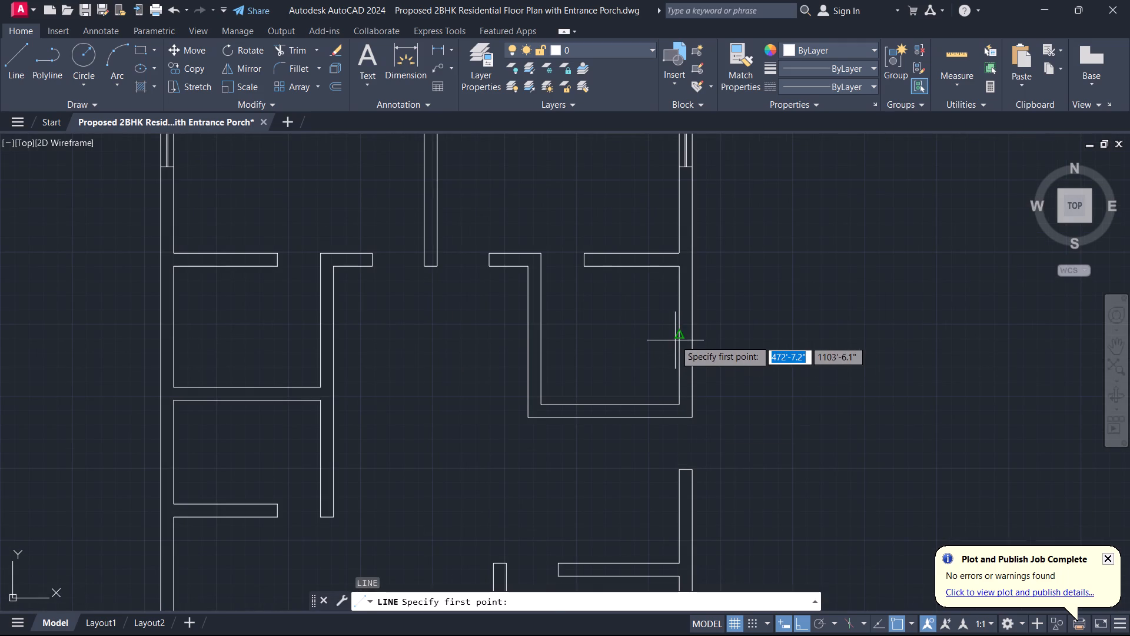
left_click(675, 339)
left_click(691, 338)
key("Escape")
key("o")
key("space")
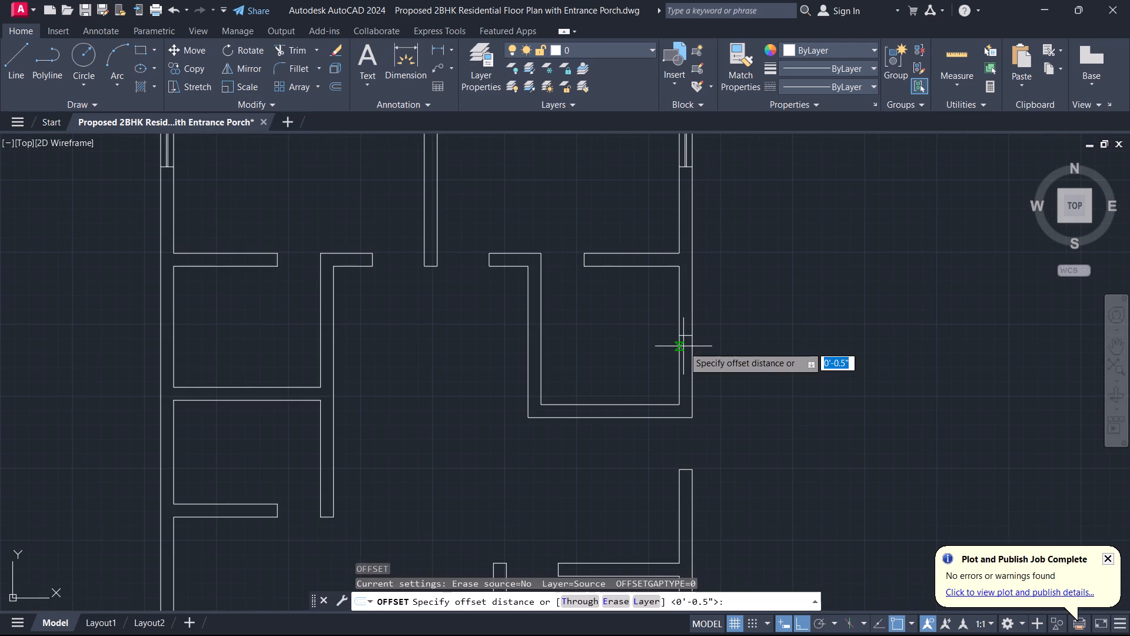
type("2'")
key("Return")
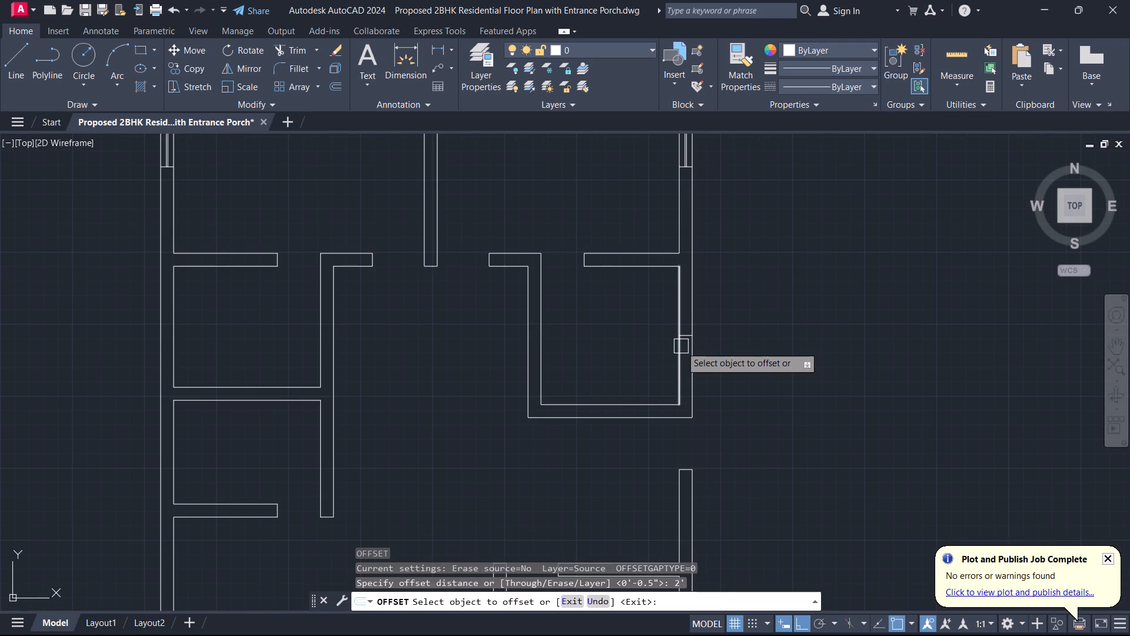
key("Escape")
Offset the small room's short cross line 1' above and below to mark the window opening.
type("o 1'")
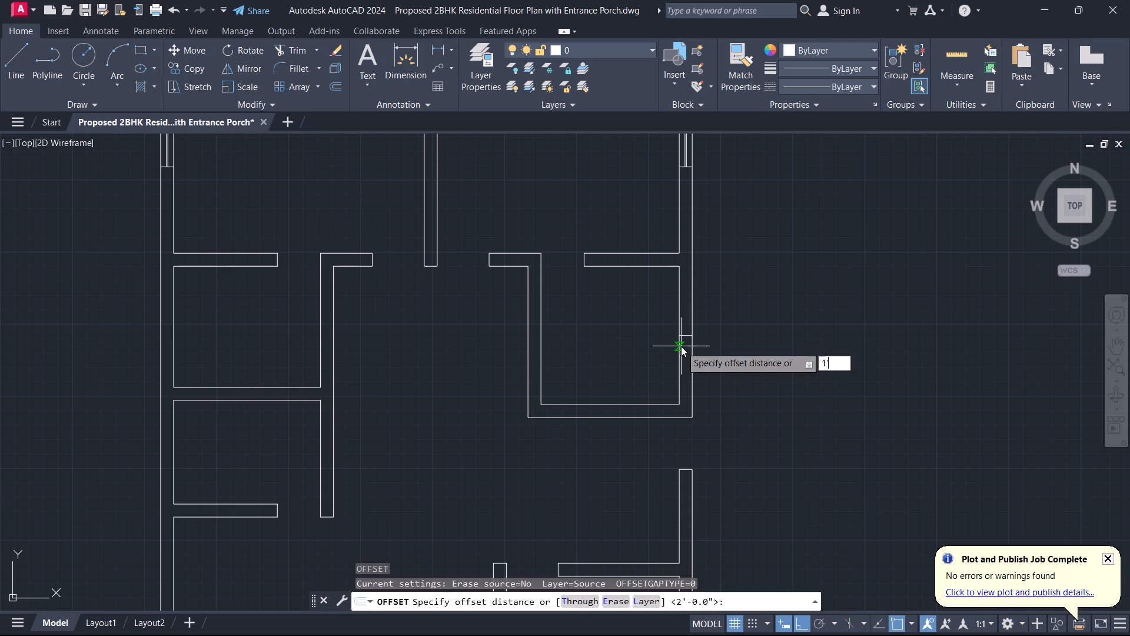
key("Return")
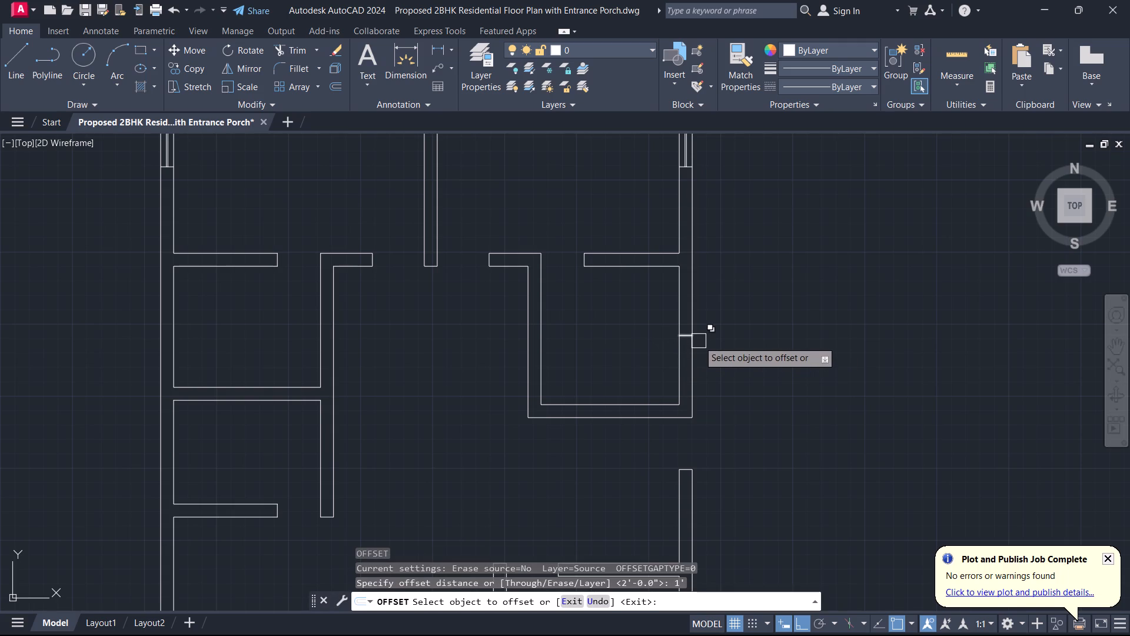
scroll(719, 337, "up", 2)
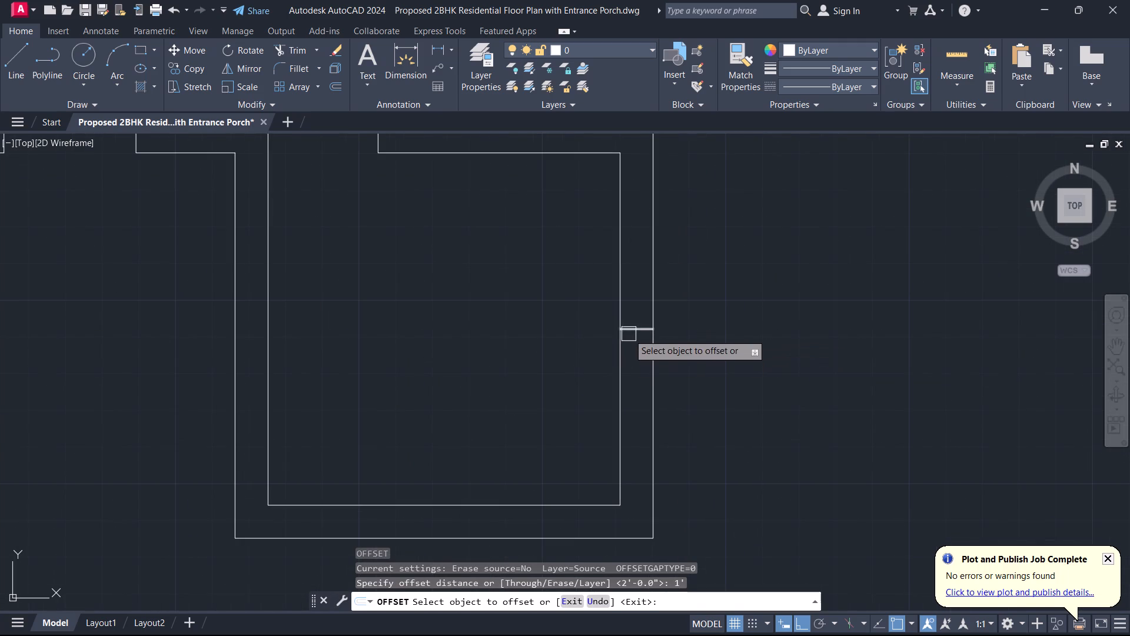
left_click(636, 330)
left_click(634, 269)
left_click(643, 329)
left_click(637, 373)
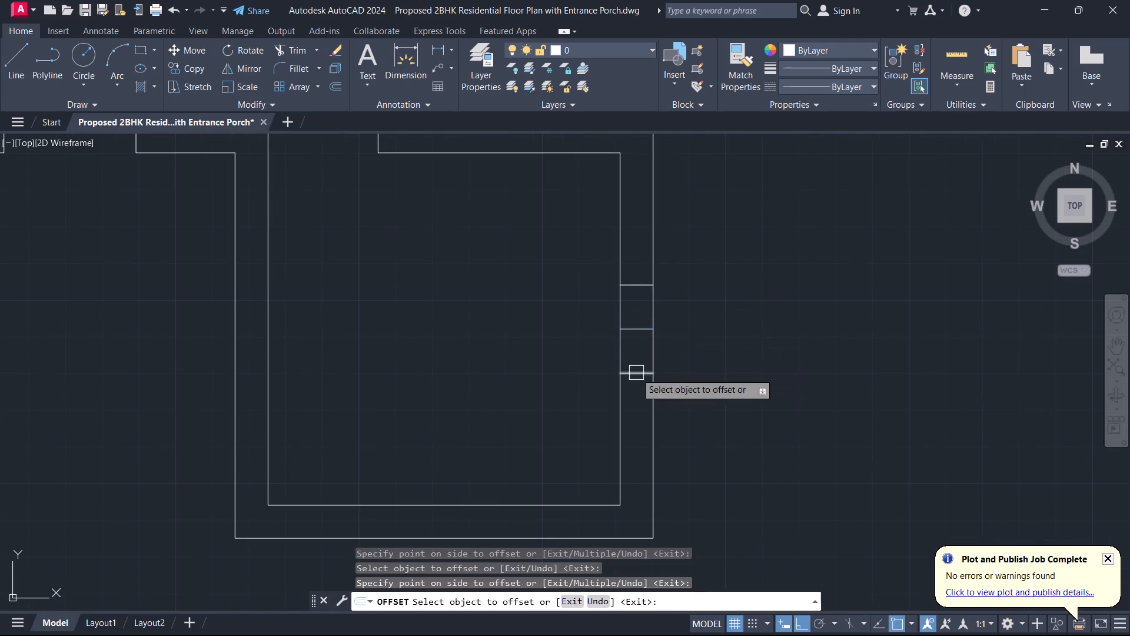
key("Escape")
Delete the original cross line midway between the two offset lines in the right outer wall.
scroll(633, 346, "up", 2)
left_click_drag(643, 331, 631, 309)
left_click(613, 280)
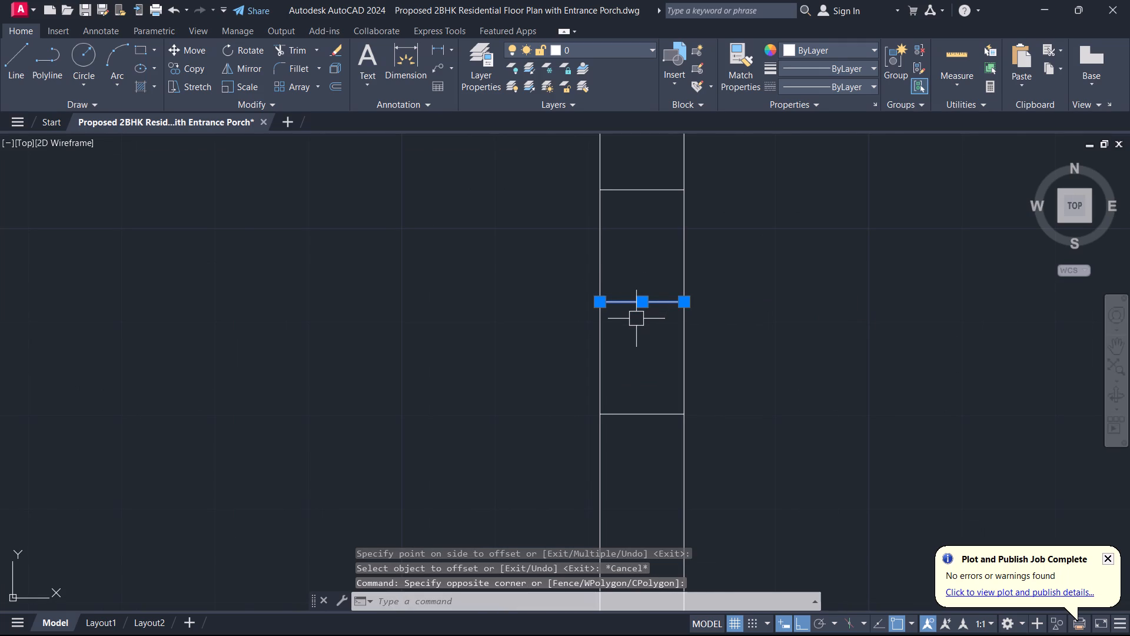
key("Delete")
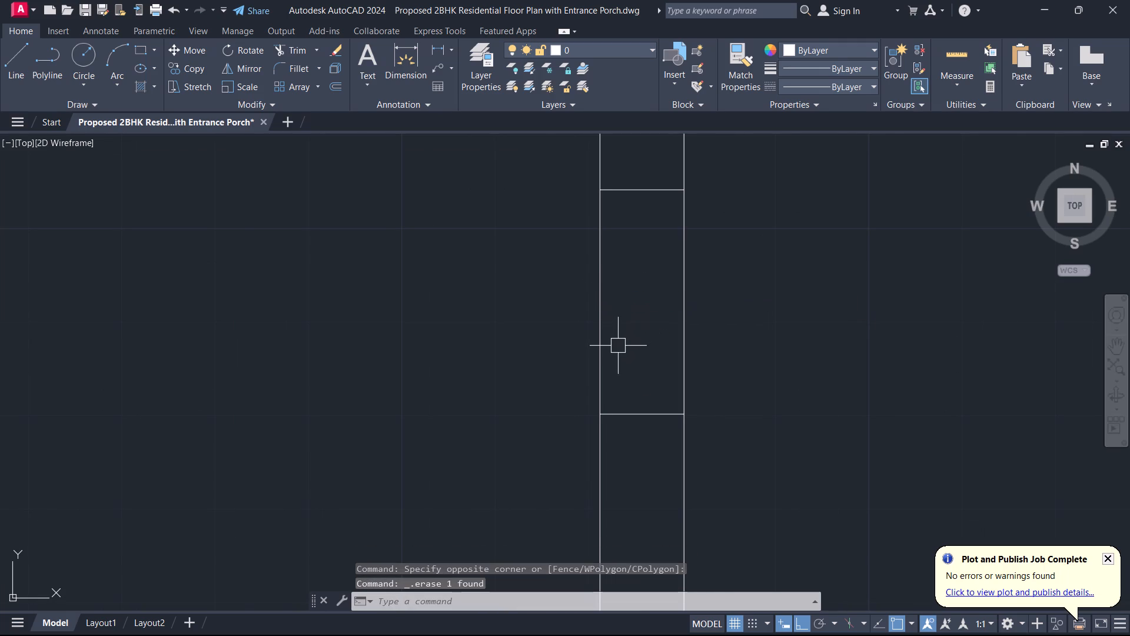
Draw a vertical 2' centre line between the midpoints of the two cross lines in the right outer wall.
key("l")
key("space")
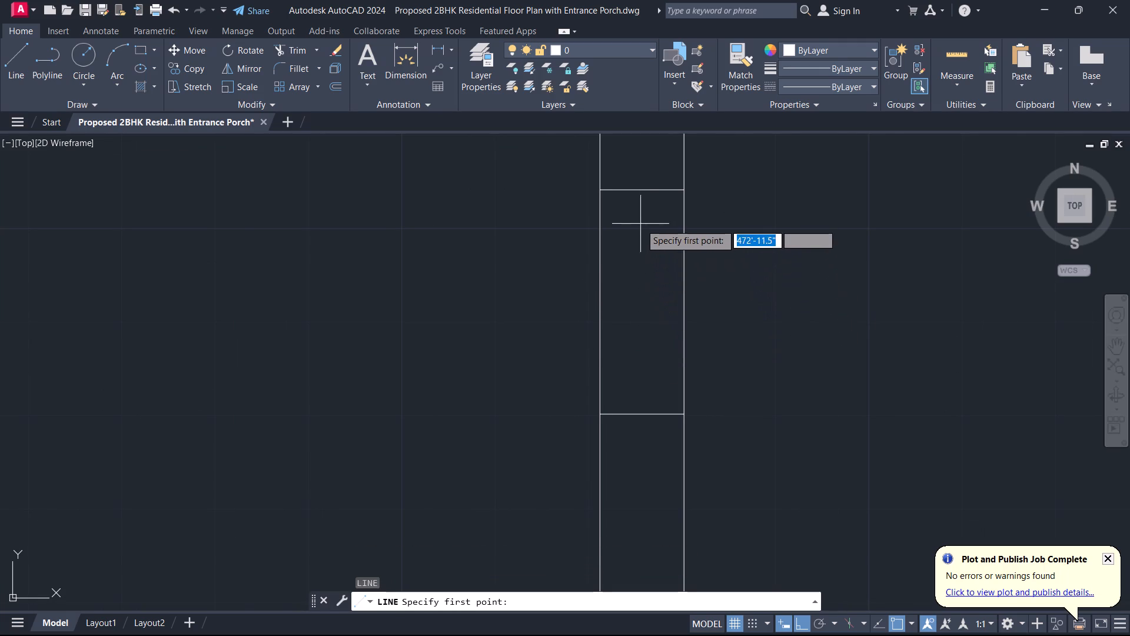
left_click_drag(640, 188, 639, 195)
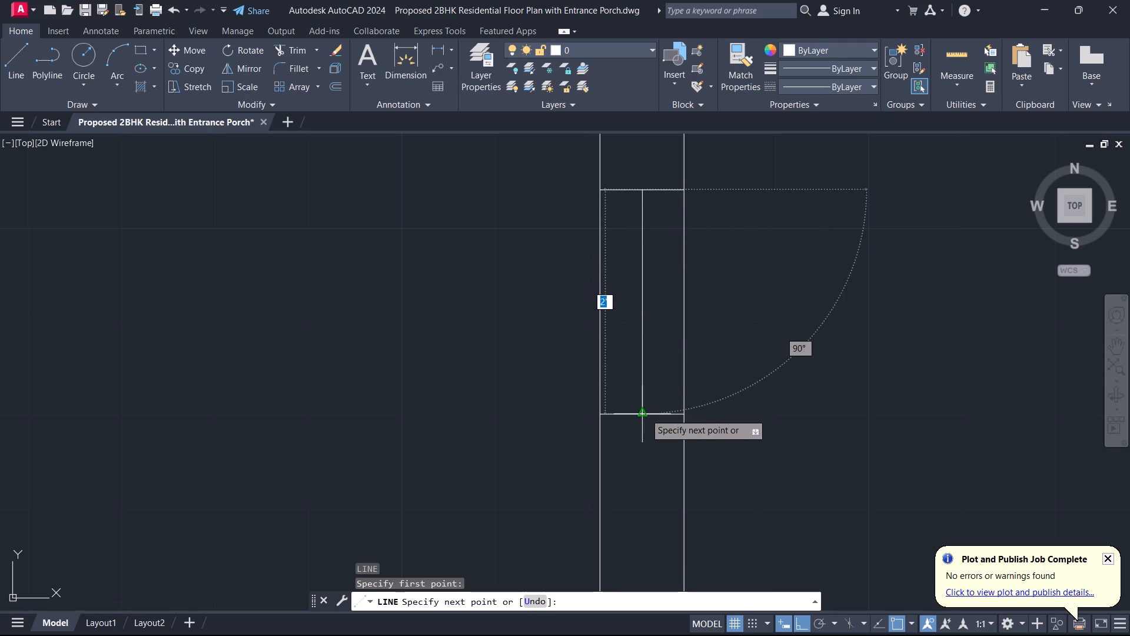
left_click(645, 413)
key("Escape")
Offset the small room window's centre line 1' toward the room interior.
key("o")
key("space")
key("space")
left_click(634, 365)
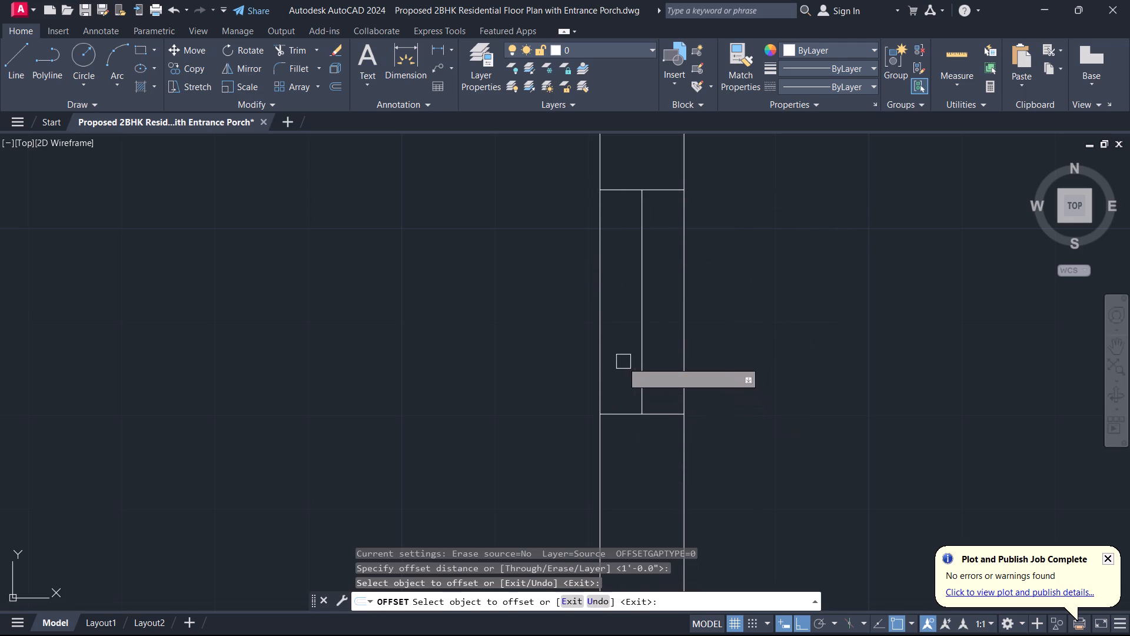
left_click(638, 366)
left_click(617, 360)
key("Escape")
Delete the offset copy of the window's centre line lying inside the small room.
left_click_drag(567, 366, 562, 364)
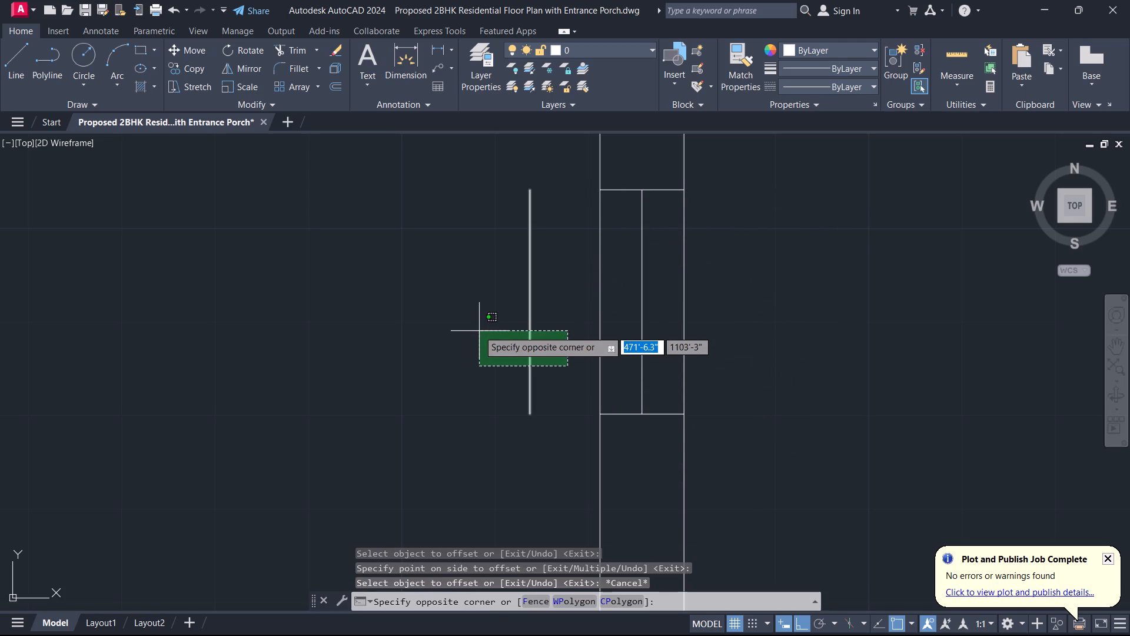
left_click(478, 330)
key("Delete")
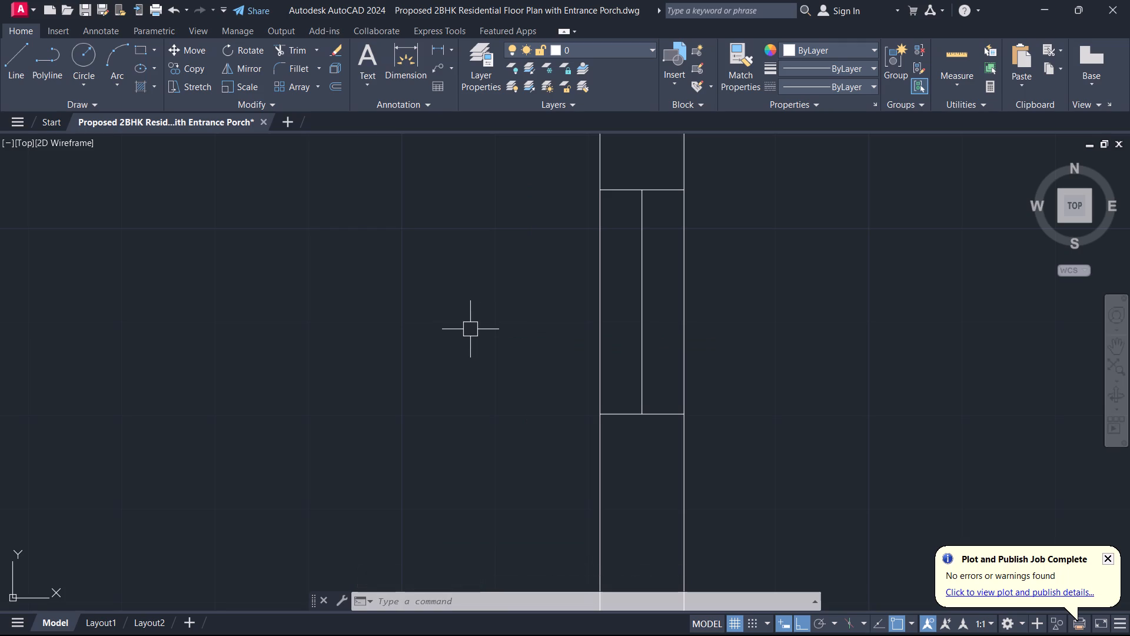
Switch to the Fuji window with the floor plan task.
key("alt+Tab")
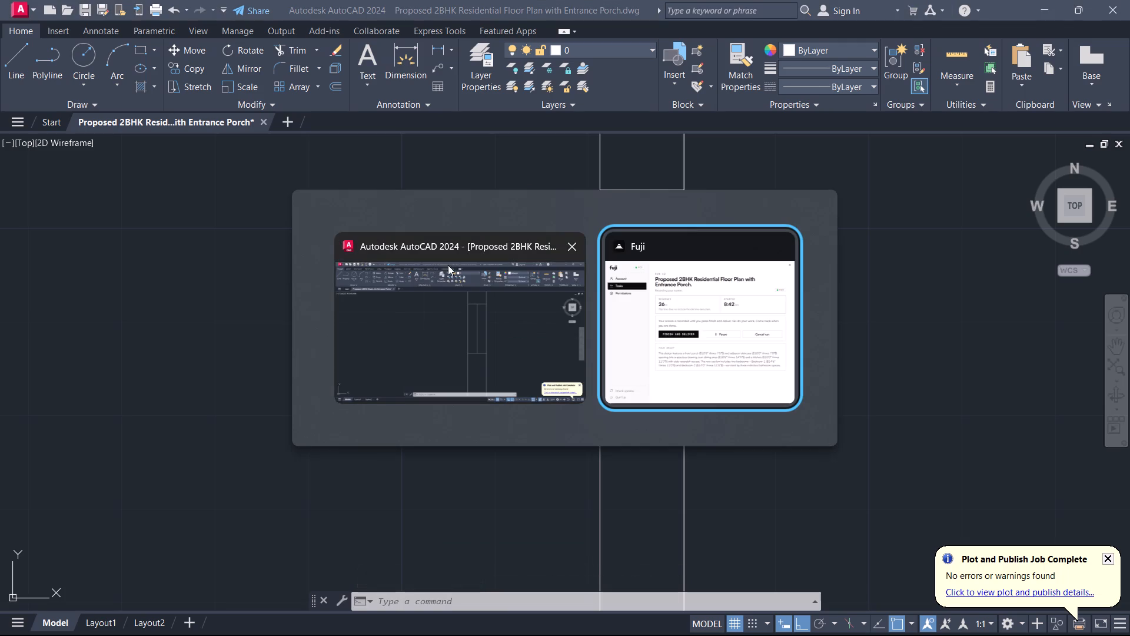
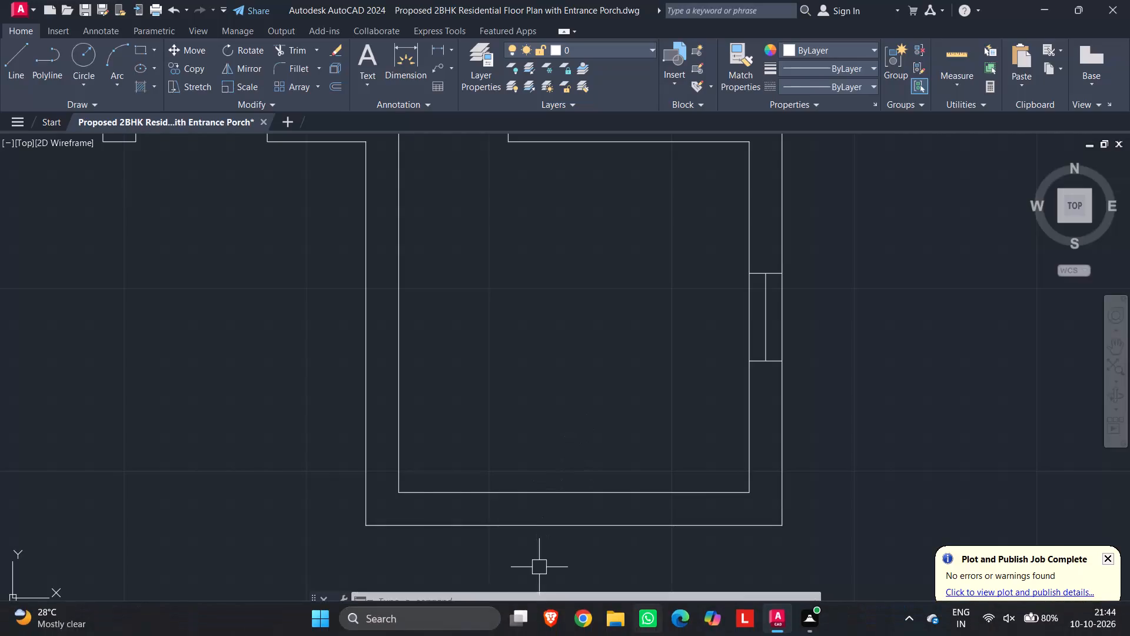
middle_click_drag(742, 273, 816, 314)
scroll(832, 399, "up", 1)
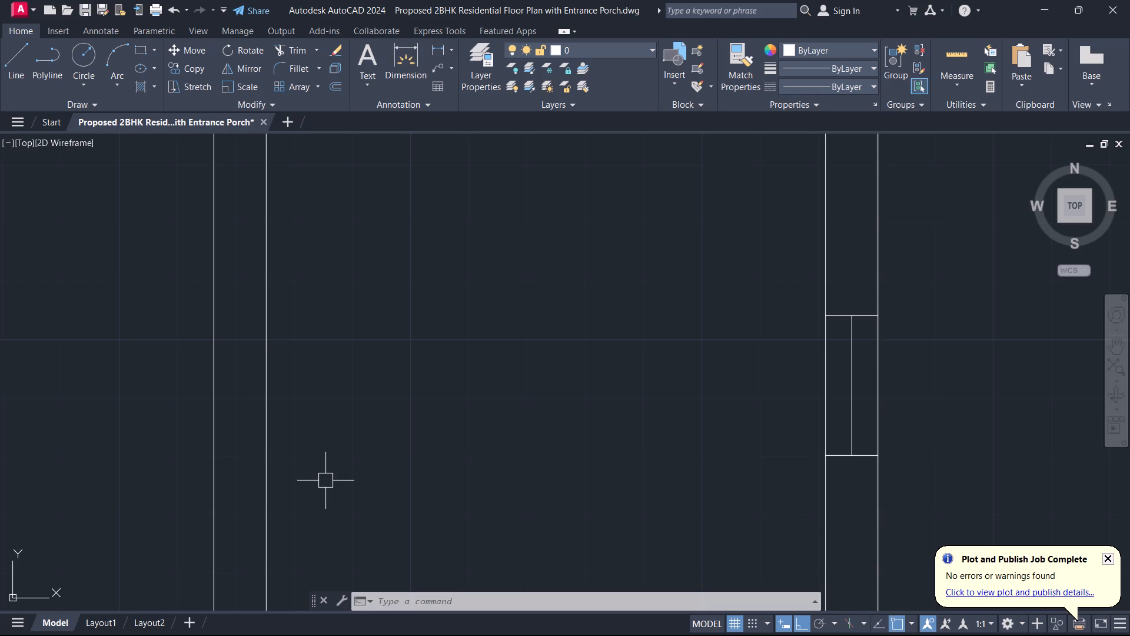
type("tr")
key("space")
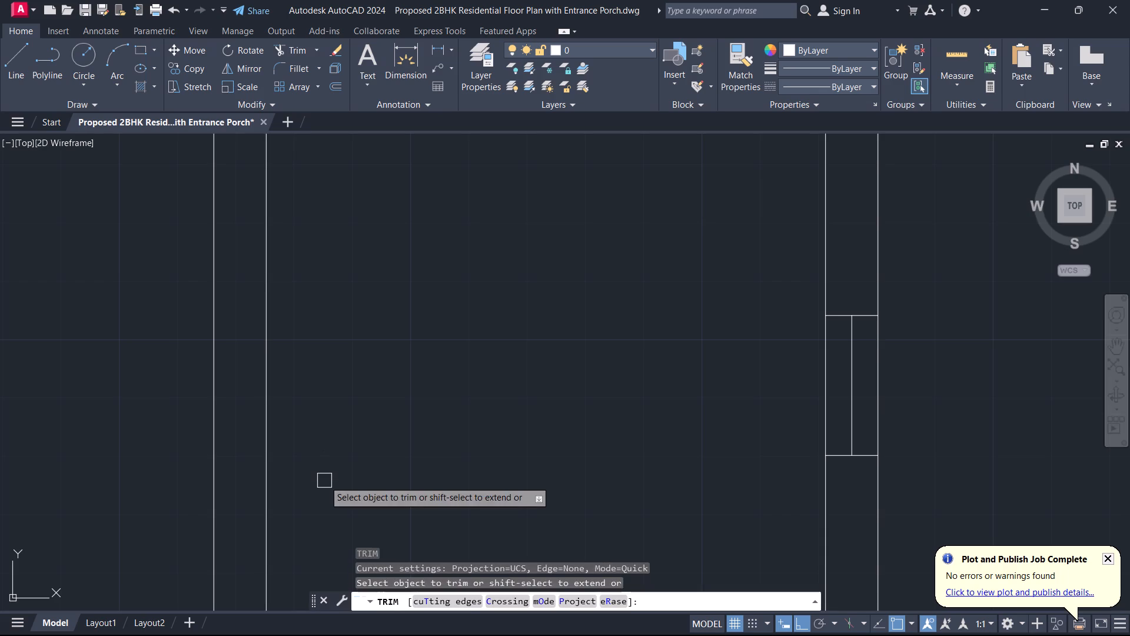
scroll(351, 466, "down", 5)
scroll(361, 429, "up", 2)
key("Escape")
Place a multiline text label reading BEDROOM-1 inside the plan's upper-left bedroom.
middle_click_drag(356, 435, 599, 322)
type("t")
key("space")
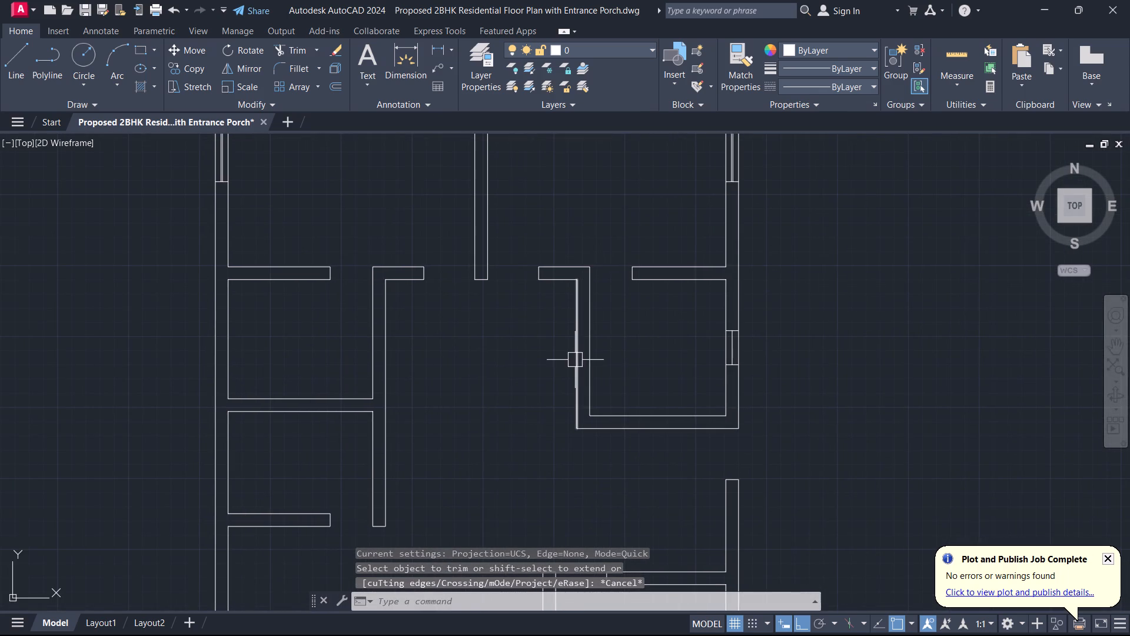
middle_click_drag(351, 251, 518, 435)
left_click(472, 333)
left_click(631, 391)
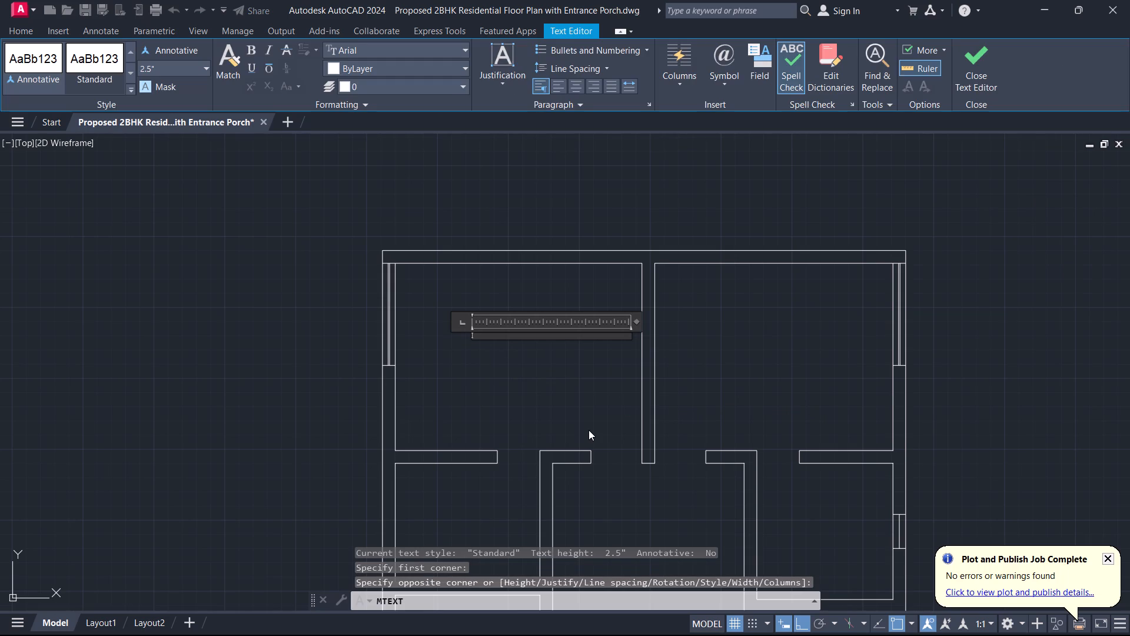
key("b")
key("e")
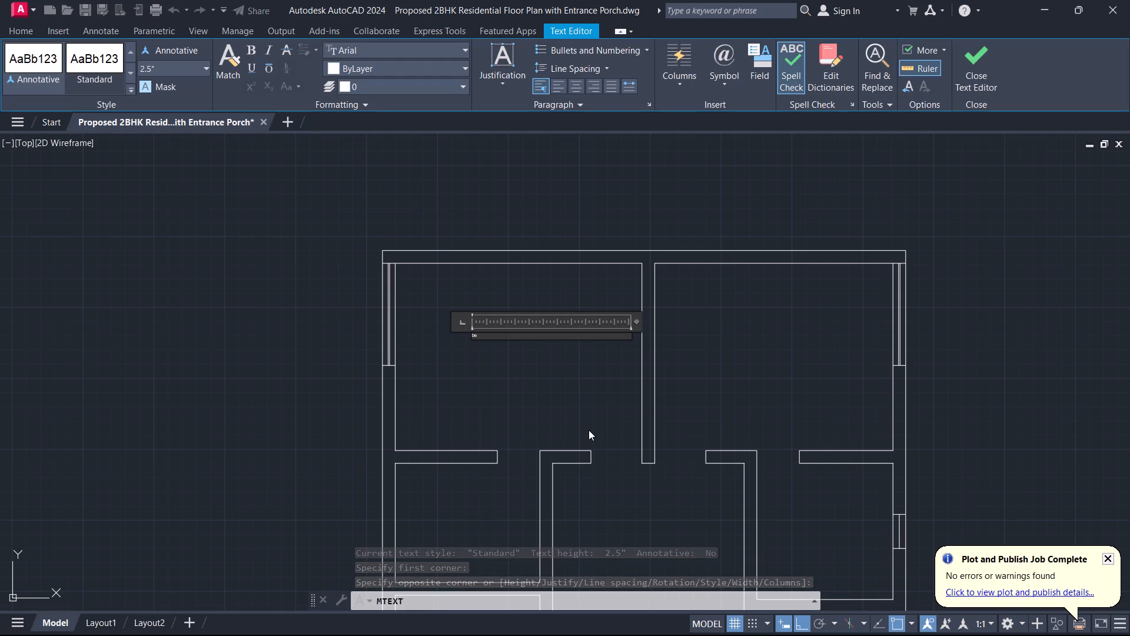
key("d")
key("r")
type("oo")
key("m")
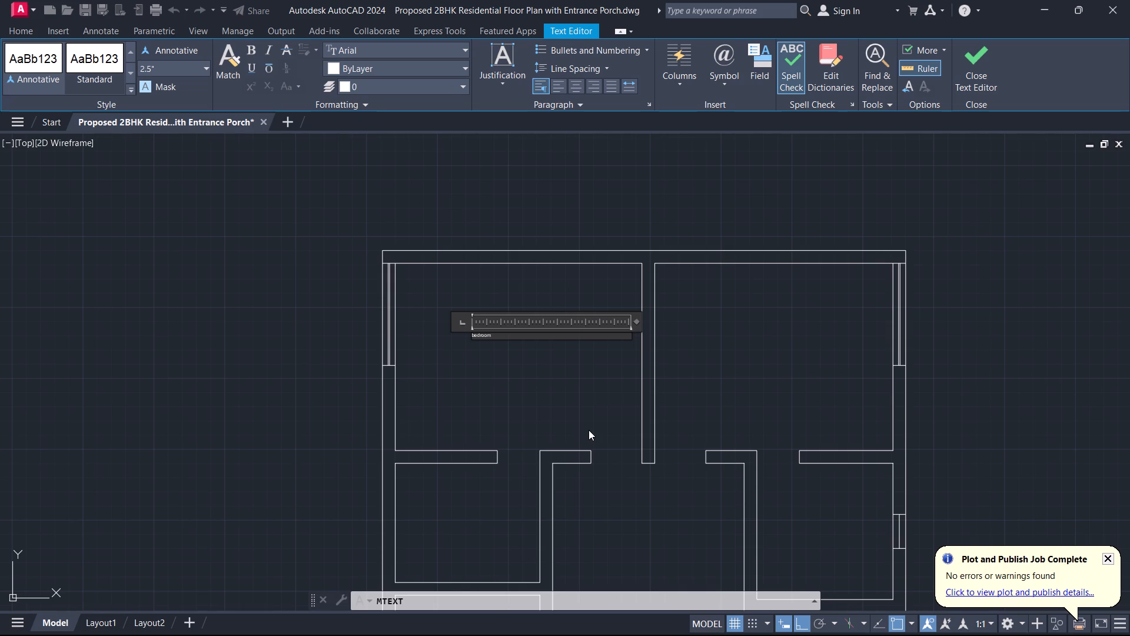
key("space")
key("Return")
key("d")
key("BackSpace")
type("BEE")
key("BackSpace")
key("d")
type("ROOM")
key("Return")
key("minus")
key("1")
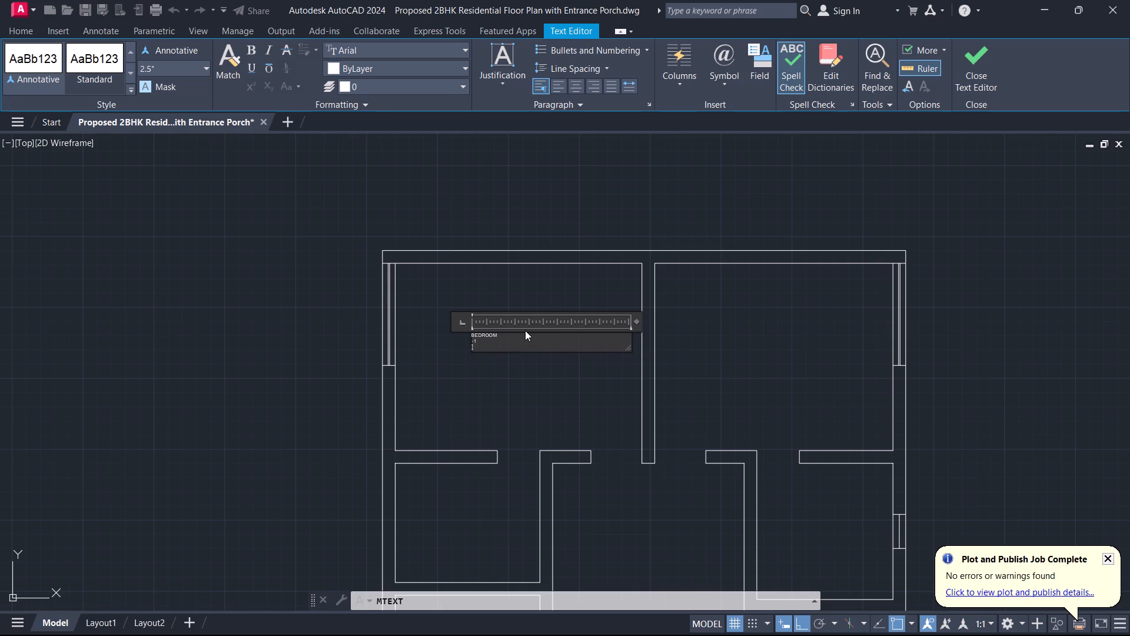
key("Return")
key("BackSpace")
key("BackSpace")
key("BackSpace")
key("BackSpace")
type("-1")
Add the room size 14'6"X11'0" as a second line under BEDROOM-1.
key("Return")
type("14")
key("apostrophe")
type("6\"")
key("x")
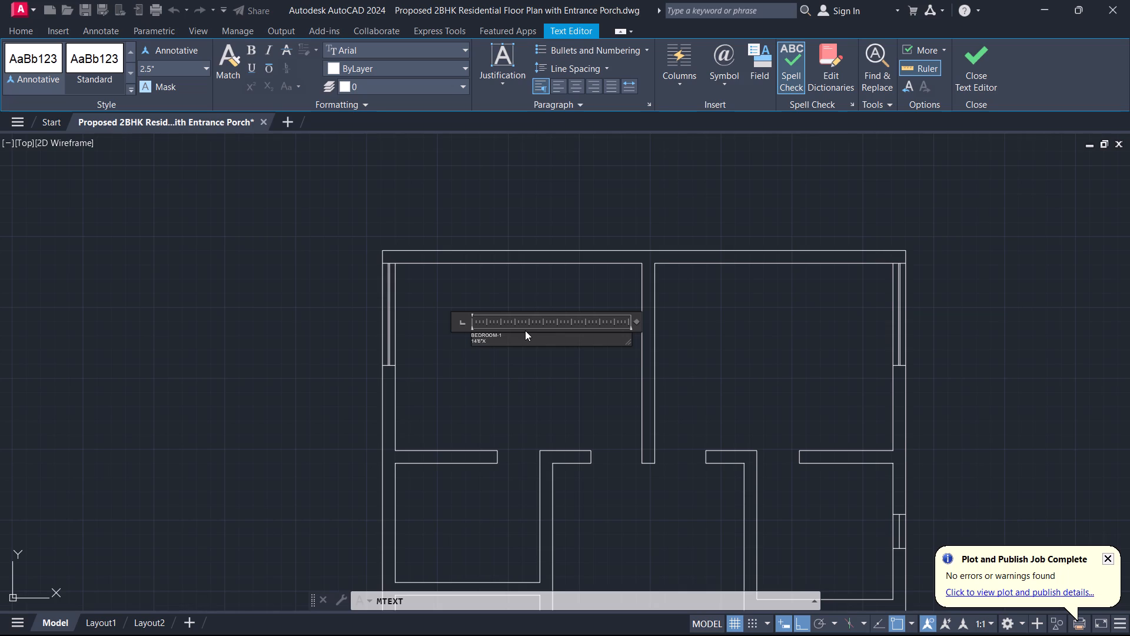
type("11'")
type("0\"")
Set the text height of the whole BEDROOM-1 label to 6" and finish editing it.
key("ctrl+a")
left_click(161, 68)
key("8")
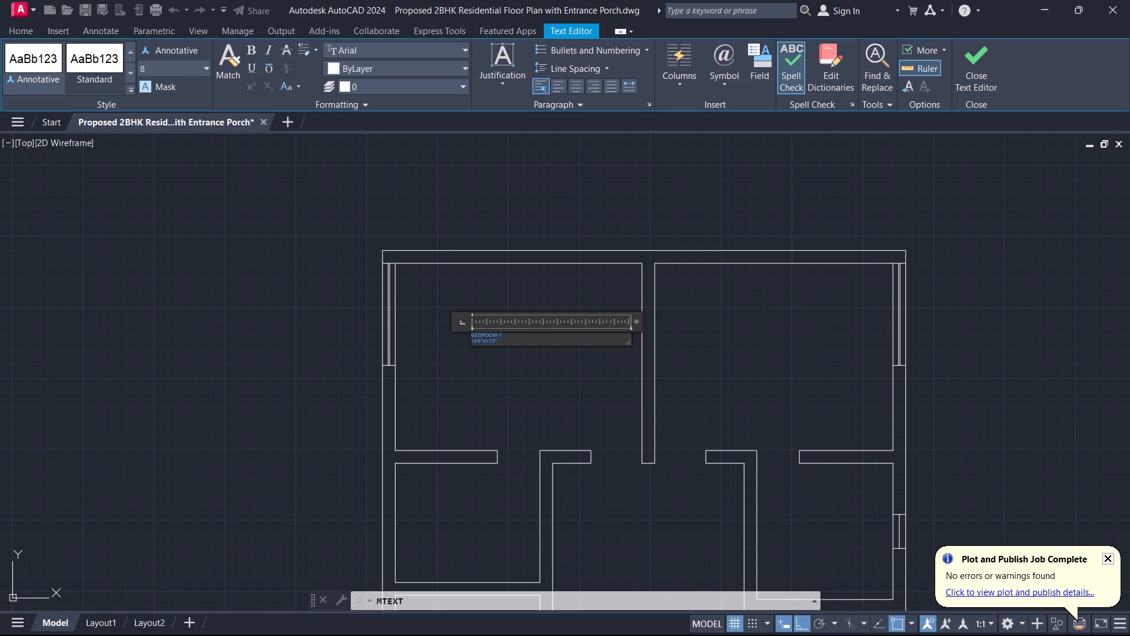
key("BackSpace")
key("6")
key("Return")
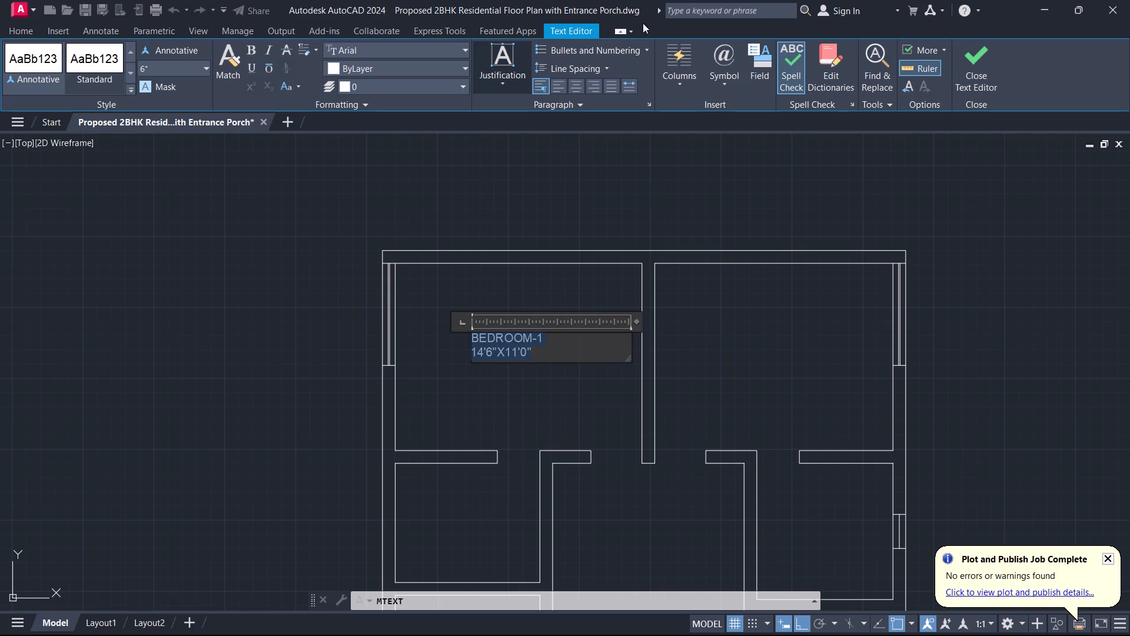
left_click(979, 66)
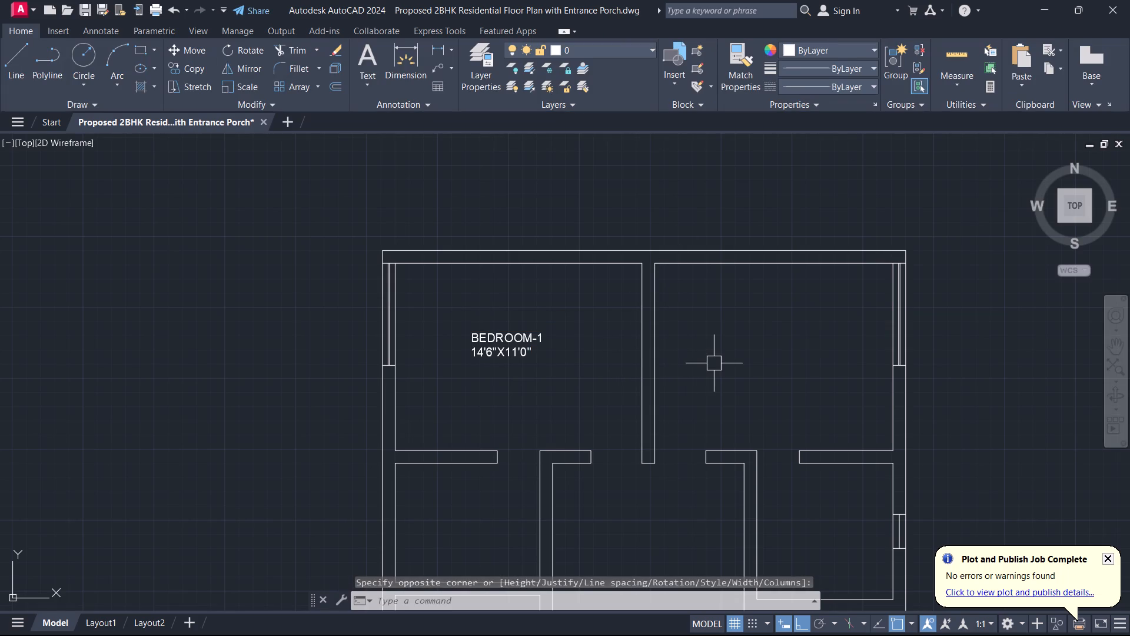
Place a multiline text label reading BEDROOM-2 inside the plan's upper-right bedroom.
type("TR")
key("Escape")
type("T")
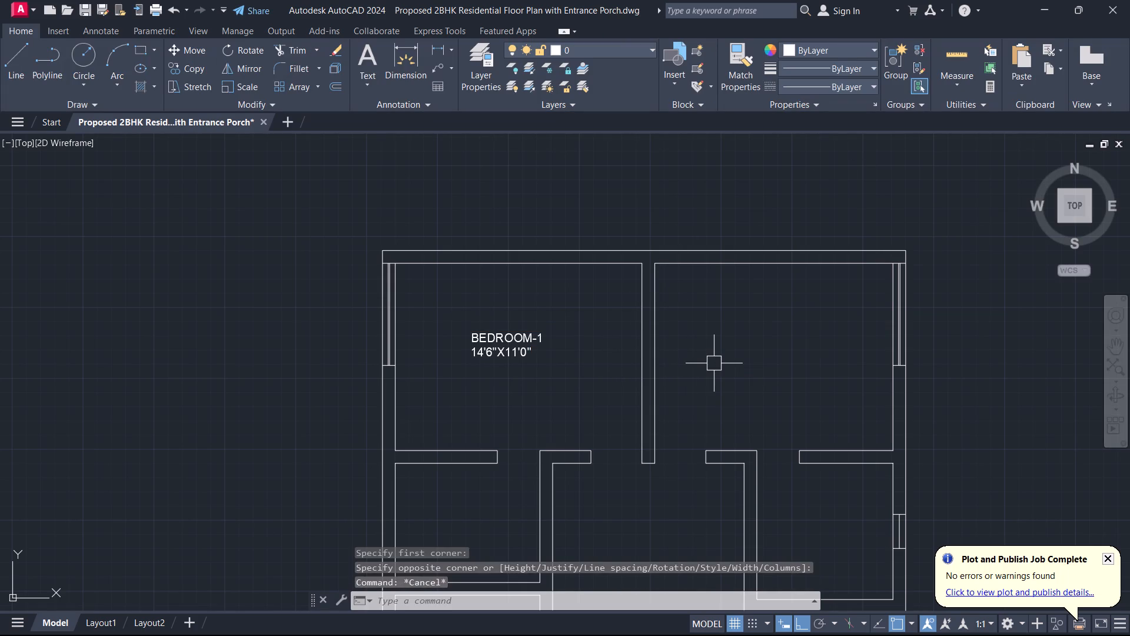
key("space")
middle_click_drag(747, 346, 649, 357)
scroll(748, 344, "up", 1)
left_click_drag(596, 334, 611, 346)
left_click(809, 396)
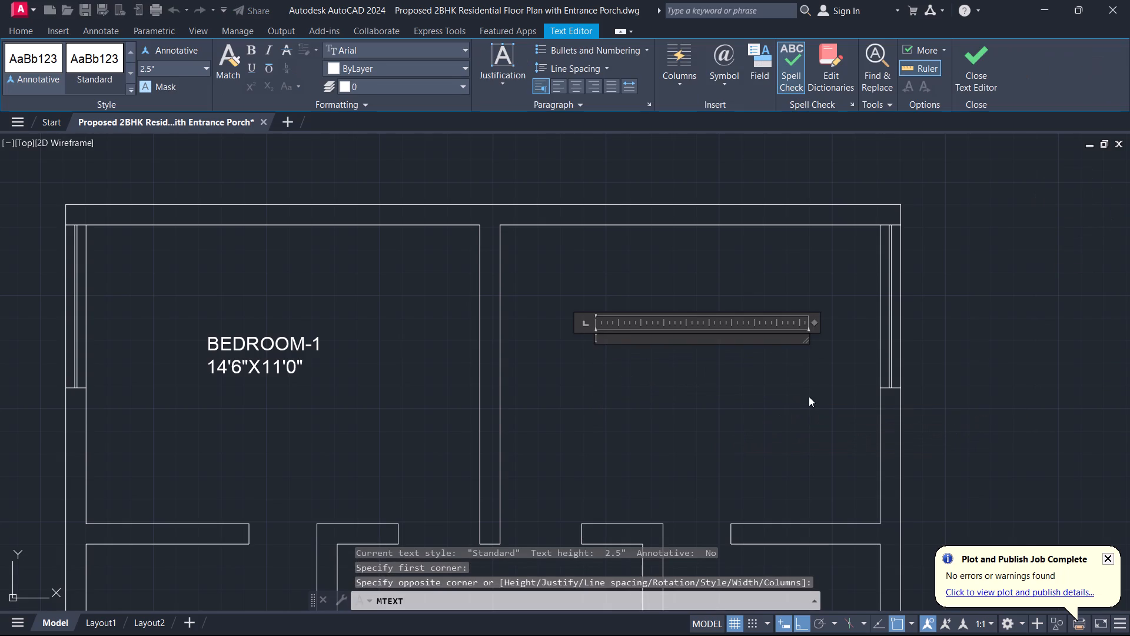
type("BEDROOM")
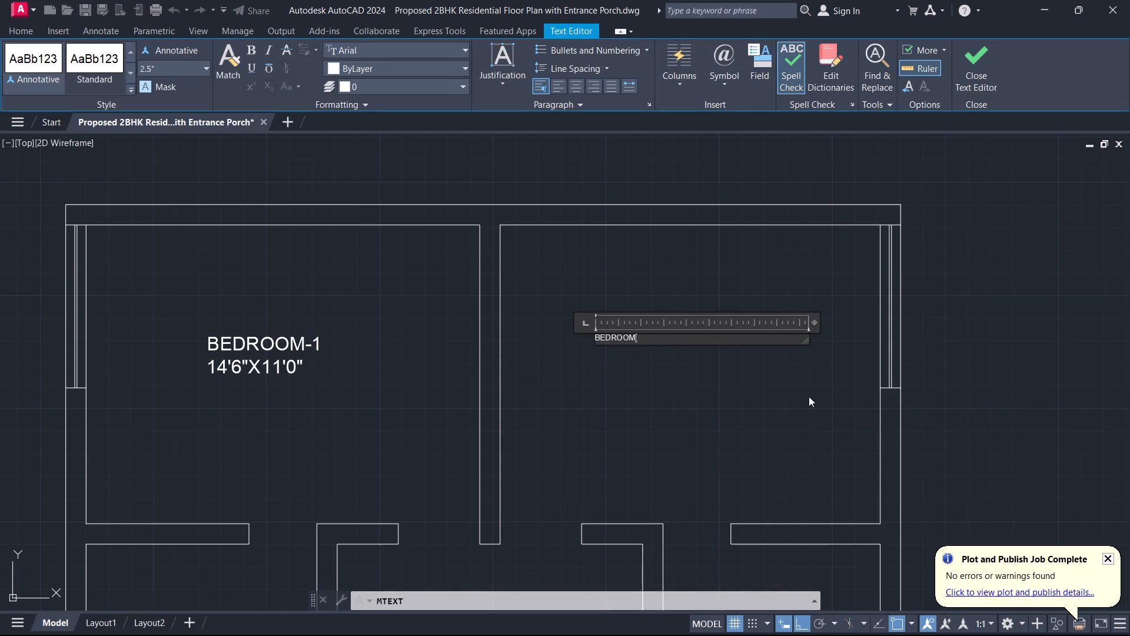
key("minus")
key("2")
Add the room size 14'0"X11'0" as a second line under BEDROOM-2.
key("Return")
type("14'0\"")
type("X1")
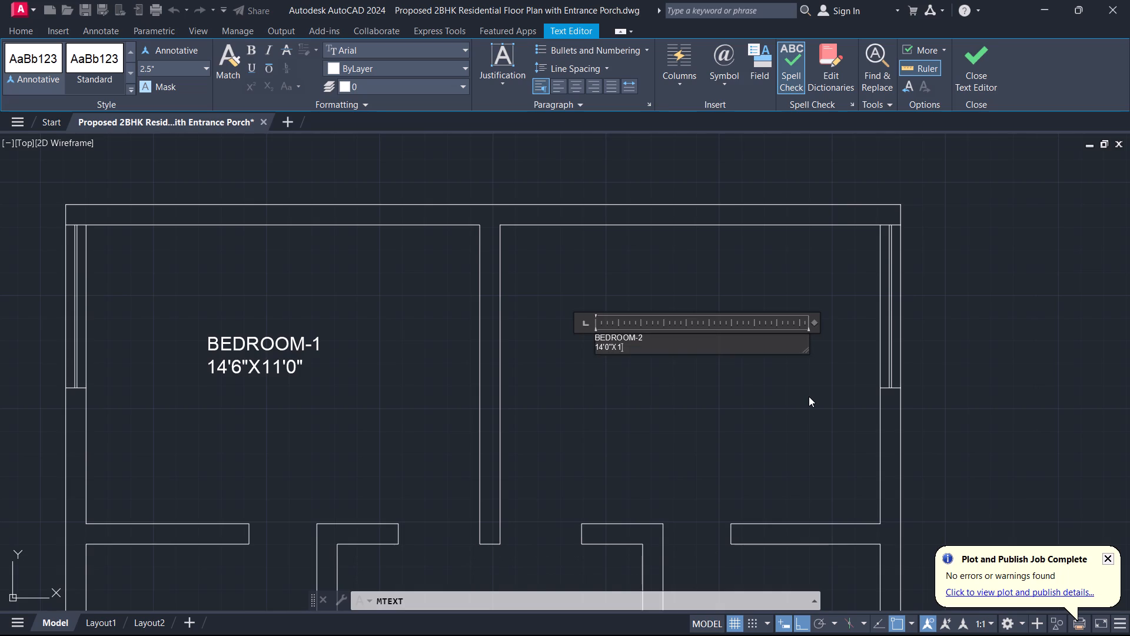
type("1'")
type("0\"")
Set the text height of the whole BEDROOM-2 label to 6" and finish editing it.
key("shift+Up")
key("shift+Left")
key("shift+Left")
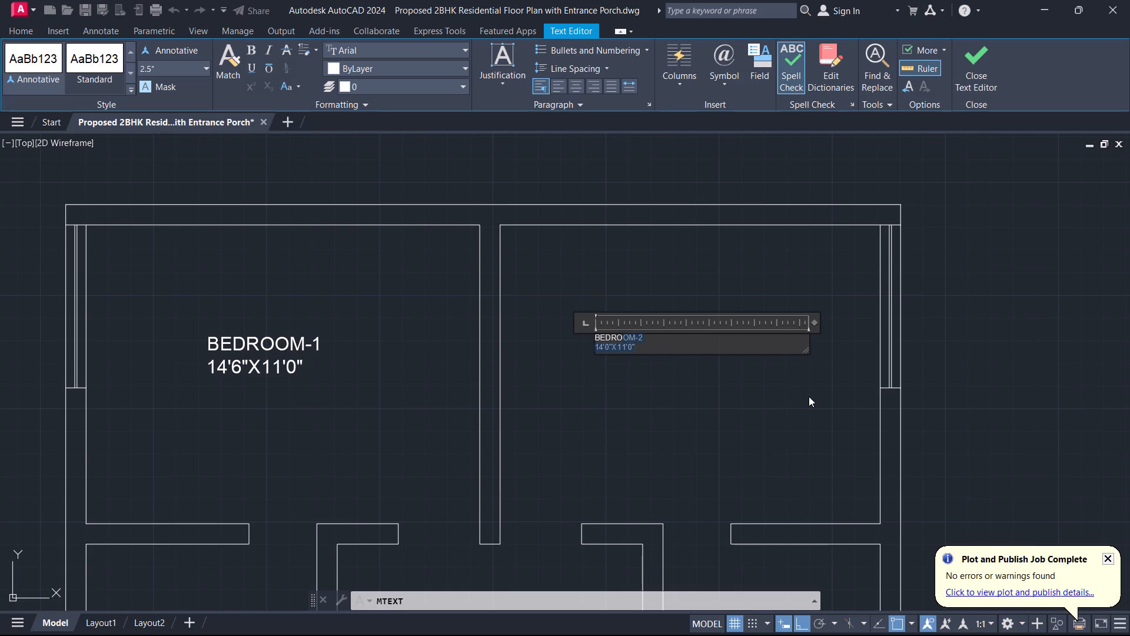
key("shift+Left")
key("shift+Left")
key("shift+Left")
key("shift+Left")
key("shift+Left")
left_click(169, 66)
key("6")
key("Return")
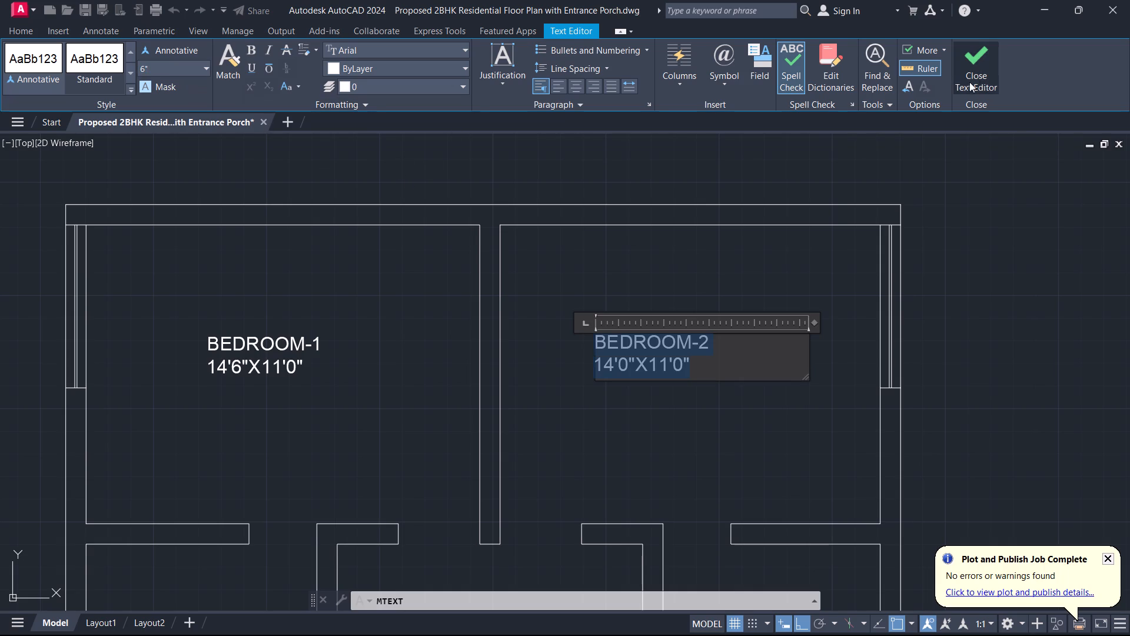
left_click(989, 62)
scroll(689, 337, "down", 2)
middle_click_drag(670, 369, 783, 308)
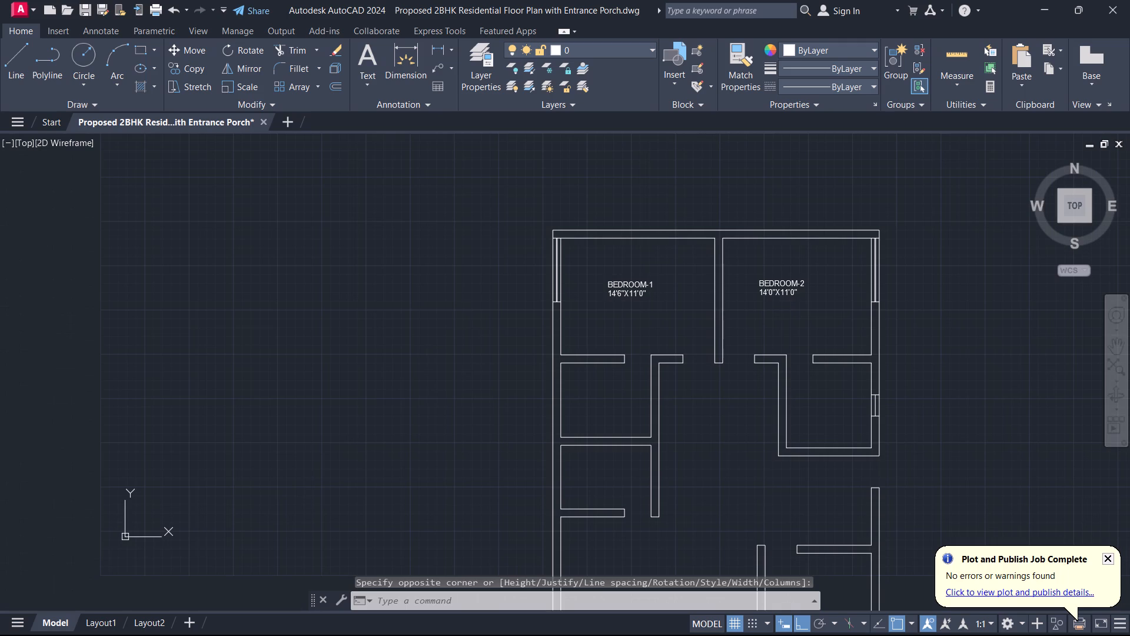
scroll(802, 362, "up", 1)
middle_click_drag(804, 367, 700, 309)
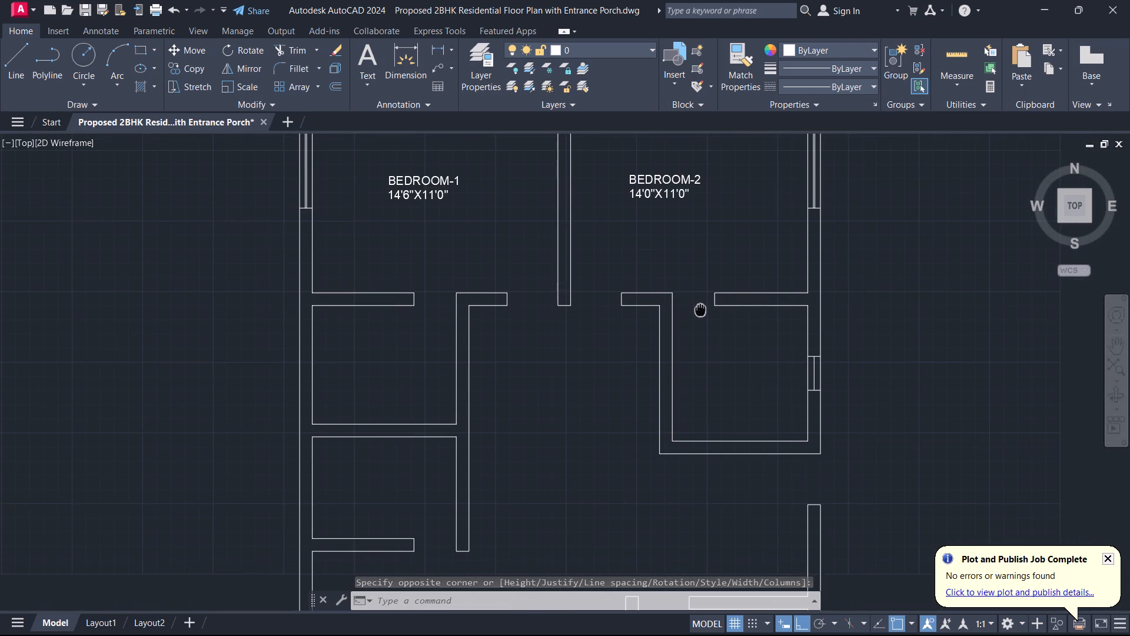
Place a multiline text label reading BATHROOM inside the small room directly below BEDROOM-2.
middle_click_drag(700, 309, 704, 335)
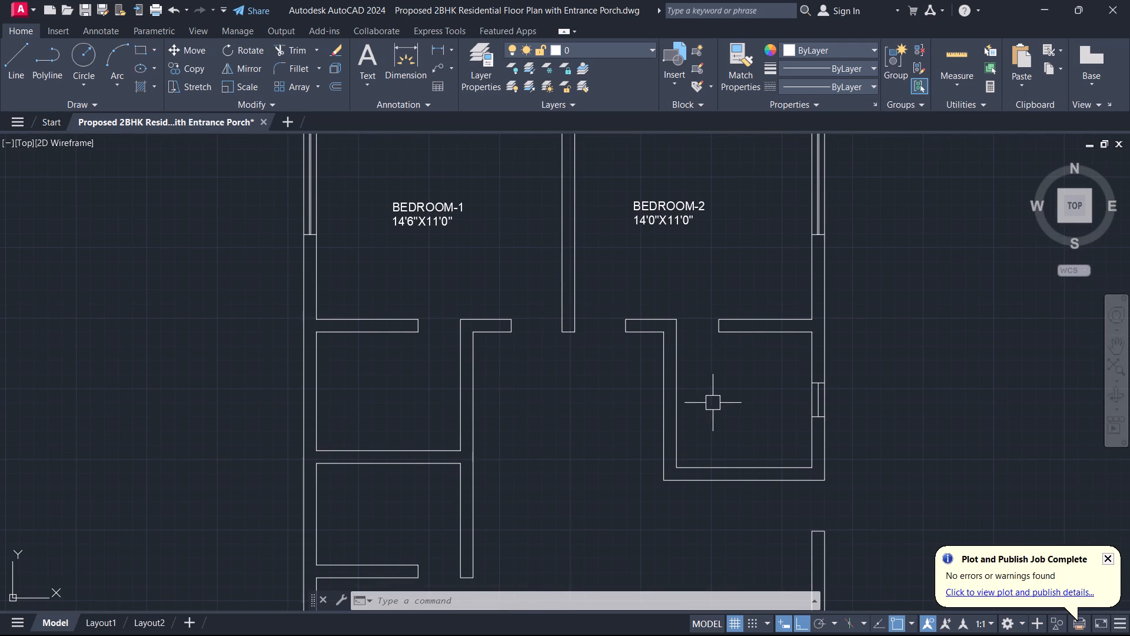
key("t")
key("space")
scroll(700, 372, "up", 1)
middle_click_drag(700, 372, 627, 375)
left_click(643, 386)
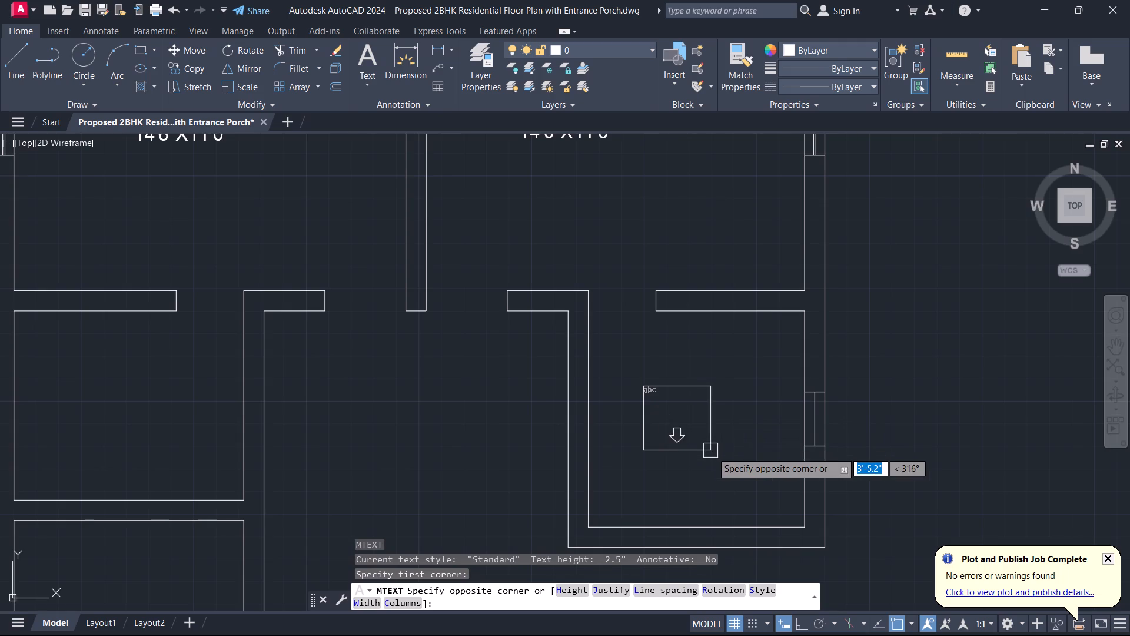
left_click(758, 456)
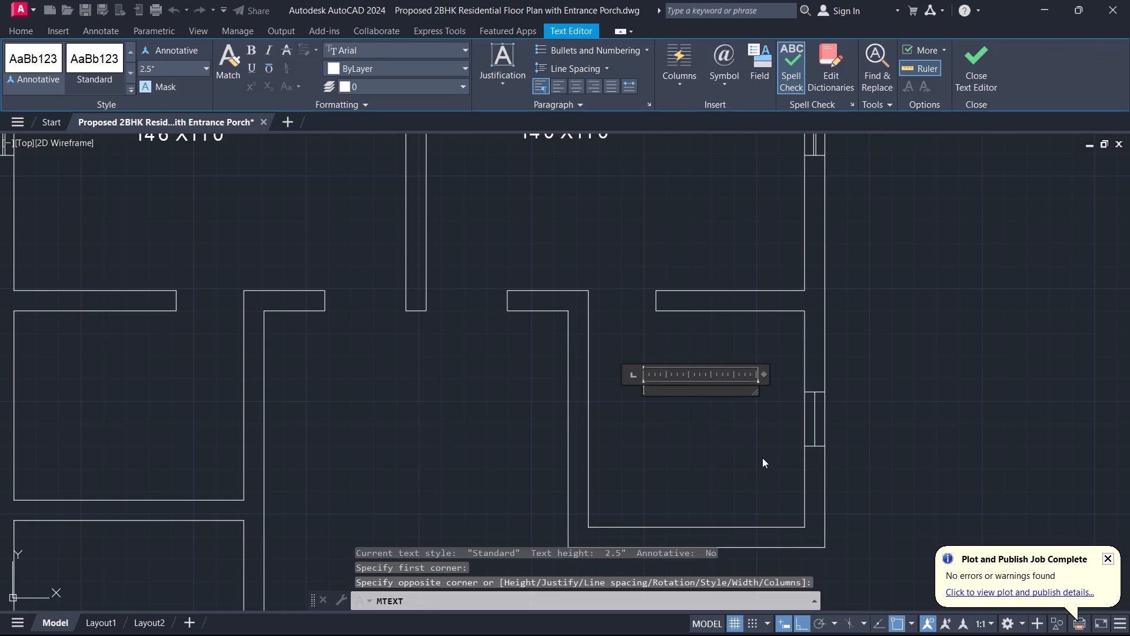
key("b")
type("ATH")
type("ROO")
key("m")
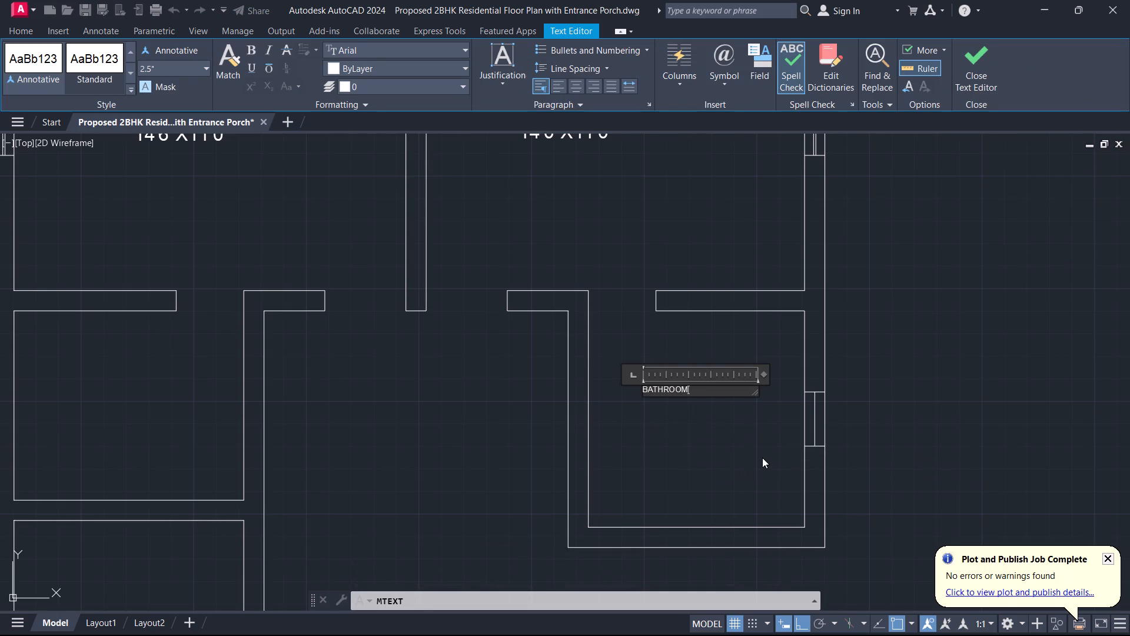
Add the room size 8'0"X8'0" as a second line under BATHROOM.
key("Return")
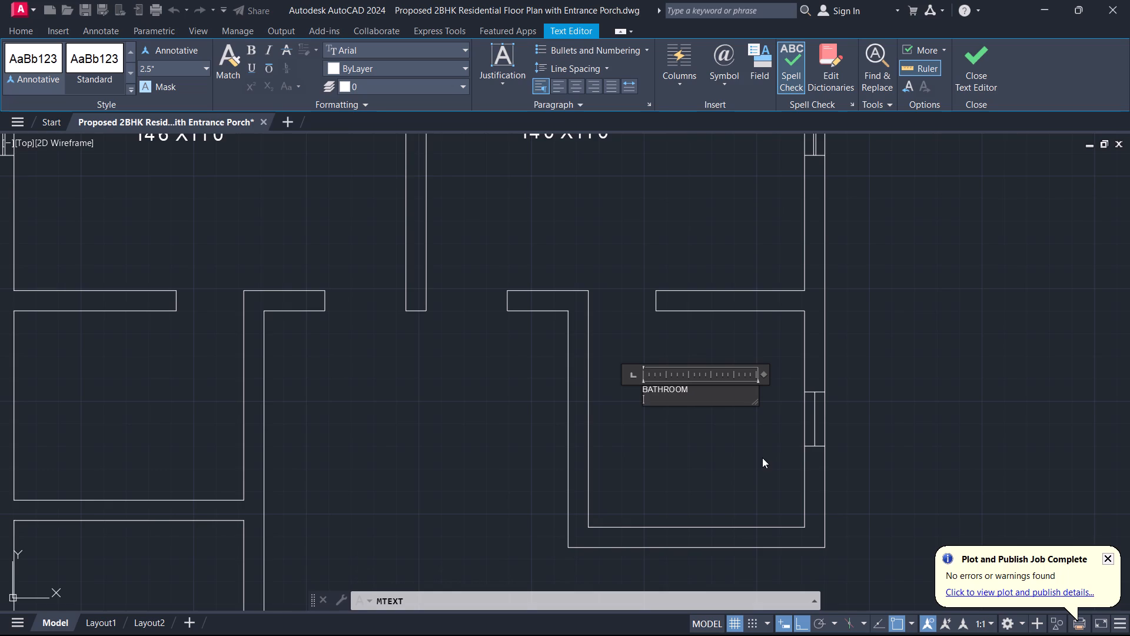
type("8'0")
key("shift+quotedbl")
key("c")
key("BackSpace")
key("x")
type("8'0\"")
Indent the size line under BATHROOM with two leading spaces to centre it beneath the room name.
key("Left")
key("Left")
key("ctrl+Left")
key("ctrl+Left")
key("ctrl+Left")
key("space")
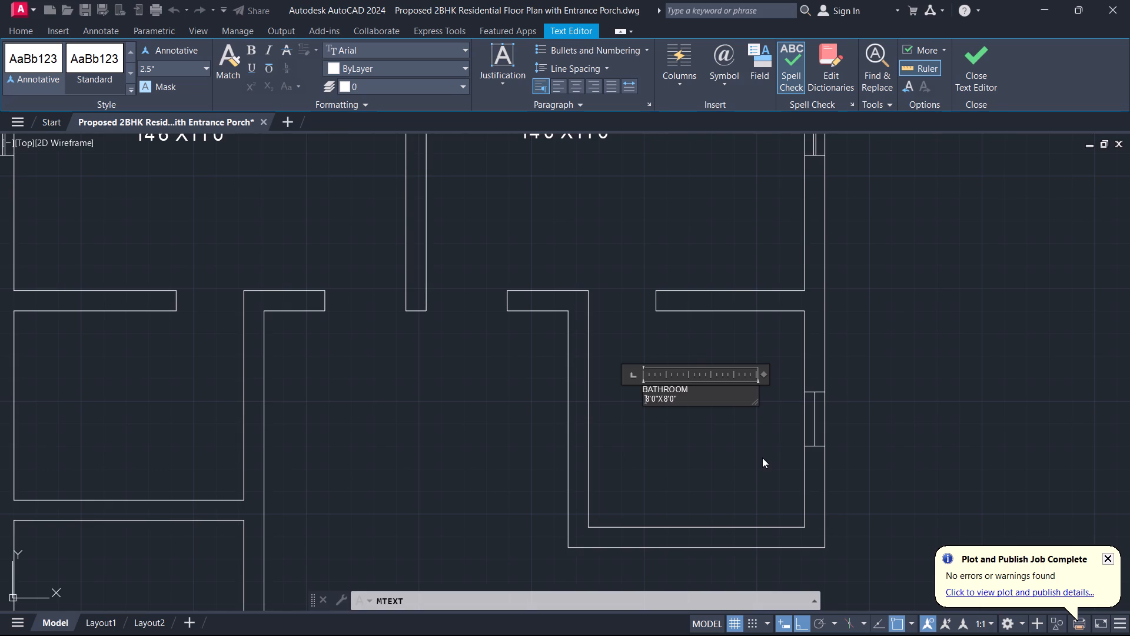
key("space")
key("ctrl+Right")
key("ctrl+Right")
key("ctrl+Right")
key("ctrl+Right")
Set the text height of the whole BATHROOM label to 6" and finish editing it.
key("shift+Left")
key("shift+Left")
key("shift+Up")
key("shift+Left")
key("shift+Left")
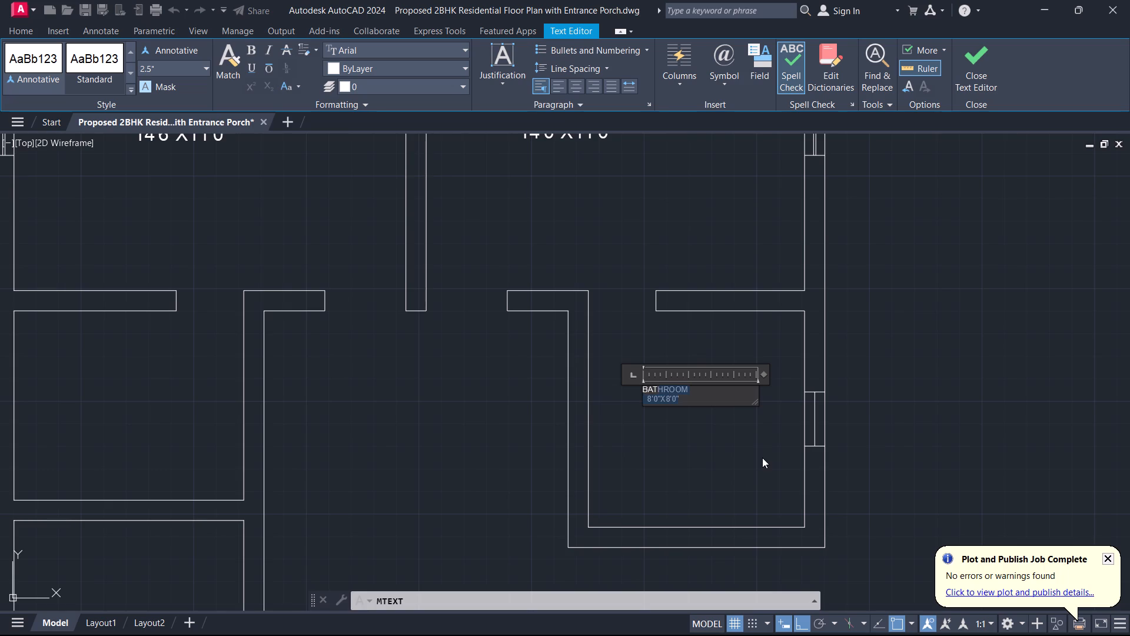
key("shift+Left")
key("shift+Left")
key("shift+Left")
left_click(171, 65)
key("6")
key("Return")
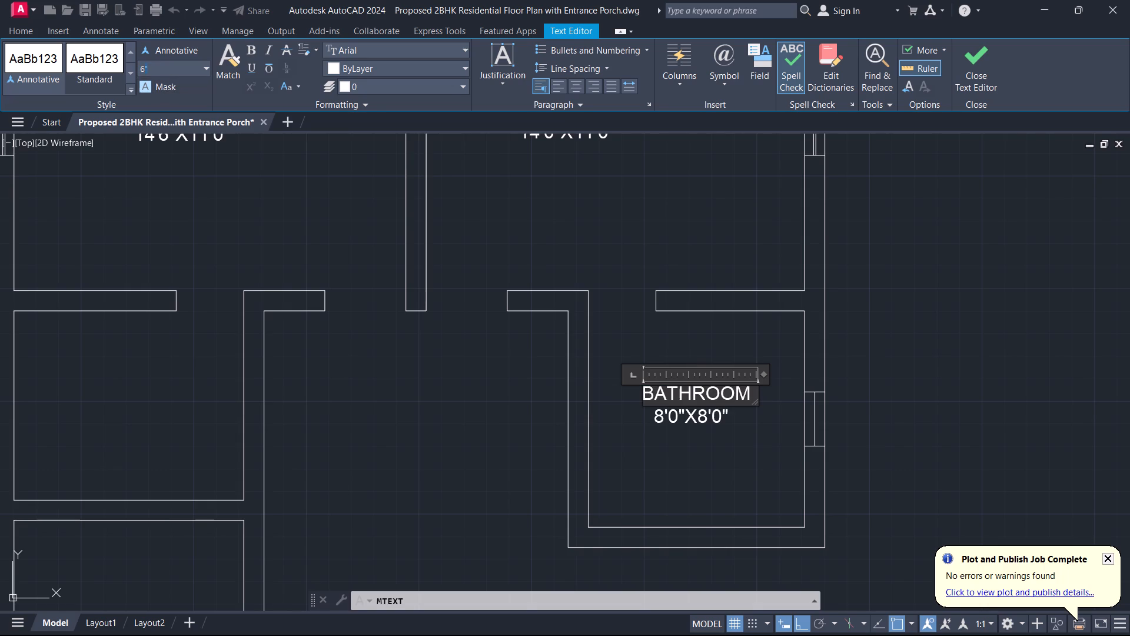
left_click(972, 64)
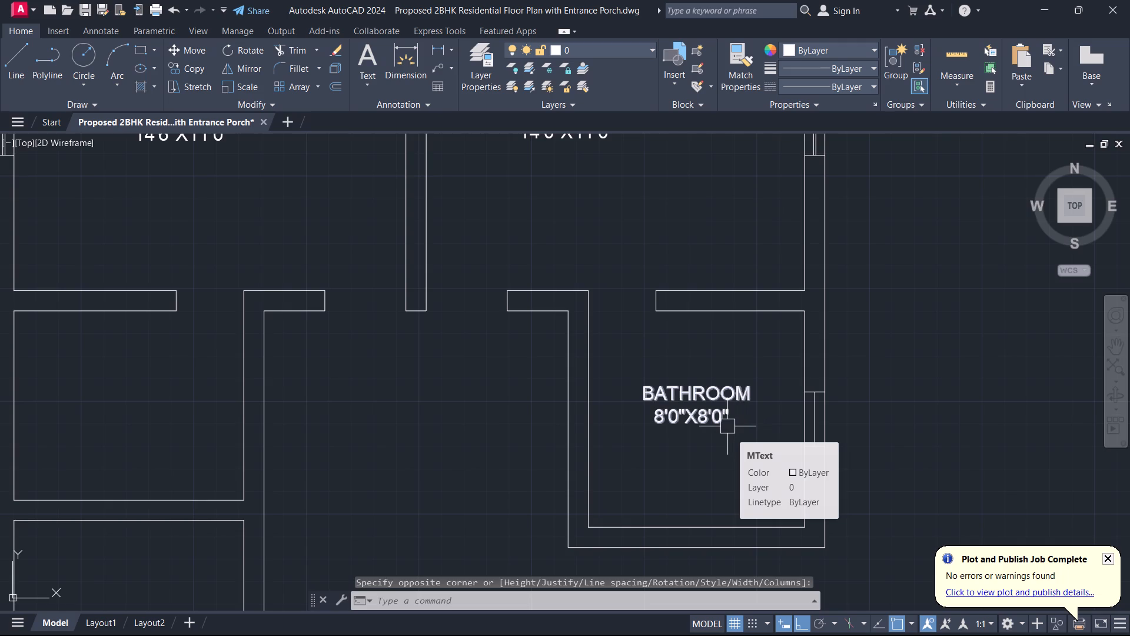
Place a multiline text label reading KITCHEN inside the plan's lower-right room, below the bathroom.
scroll(751, 449, "down", 2)
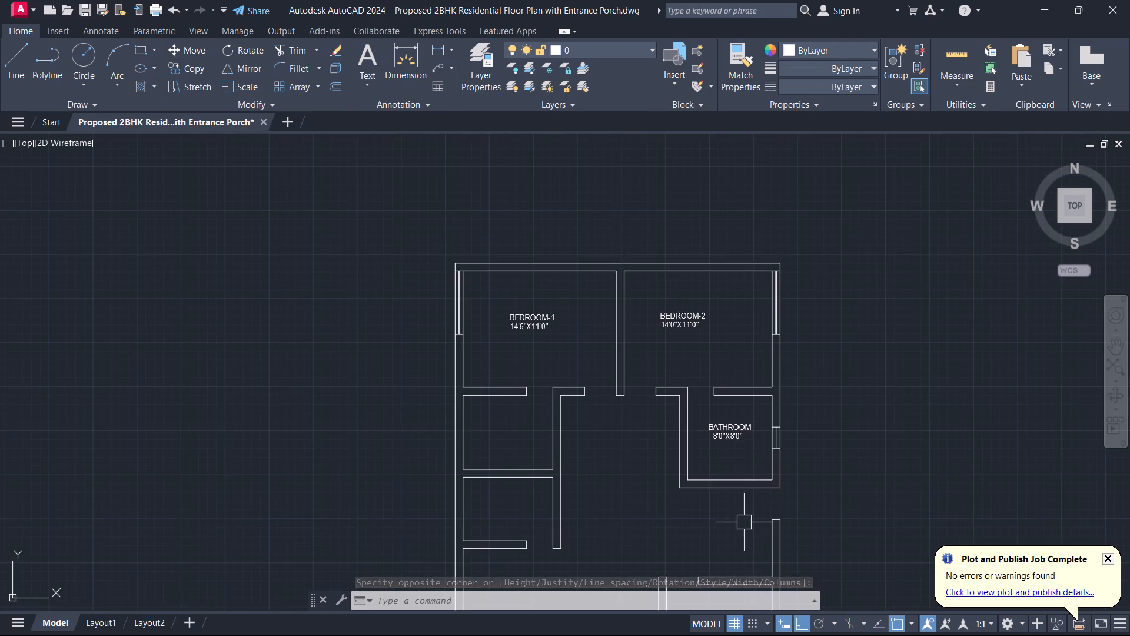
scroll(744, 522, "up", 1)
middle_click_drag(744, 522, 657, 396)
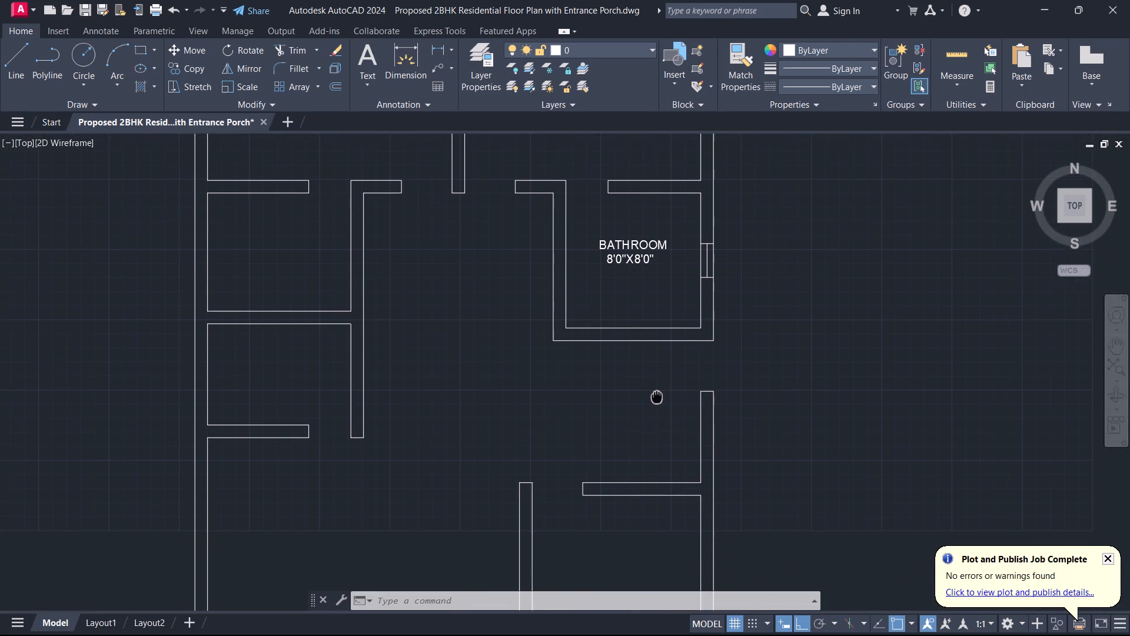
middle_click_drag(657, 396, 656, 396)
middle_click_drag(654, 486, 716, 381)
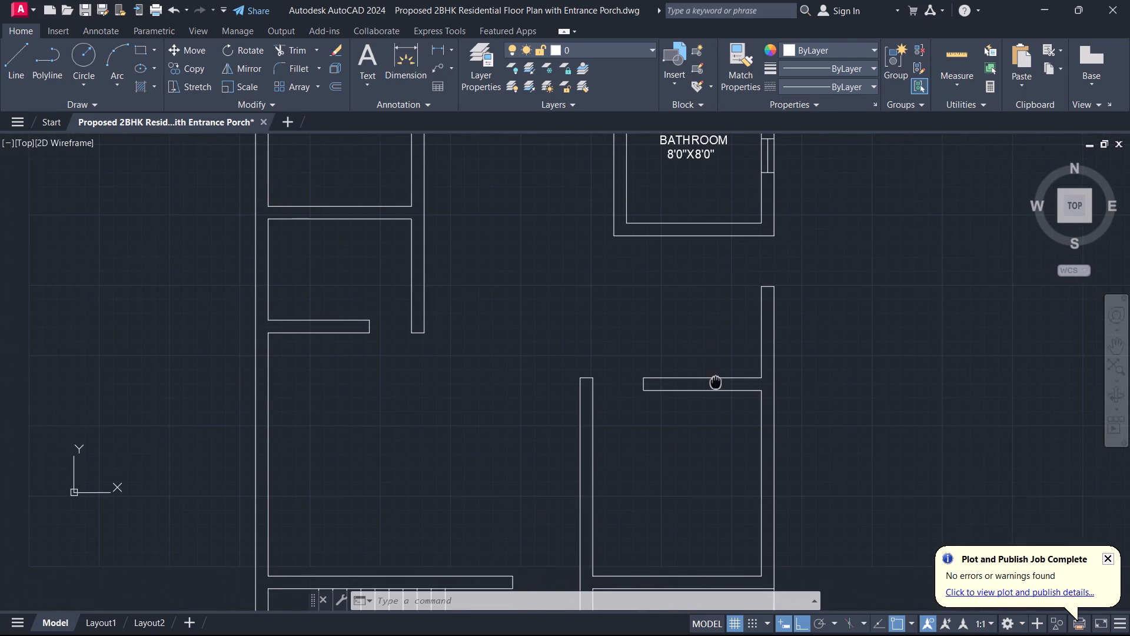
middle_click_drag(716, 381, 712, 383)
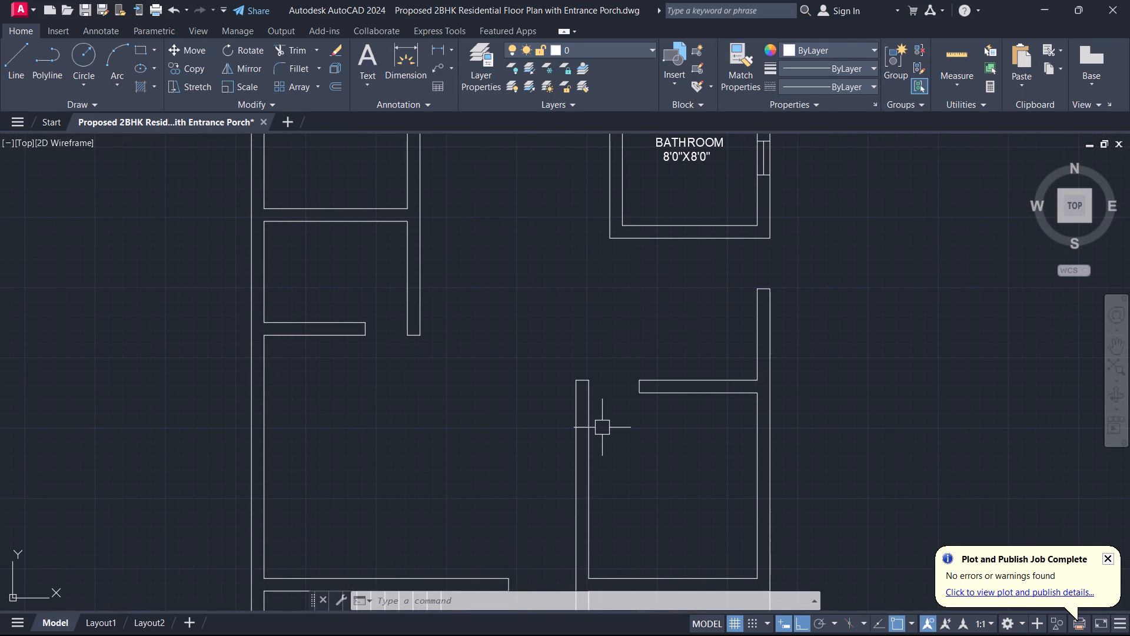
key("t")
key("space")
left_click(624, 461)
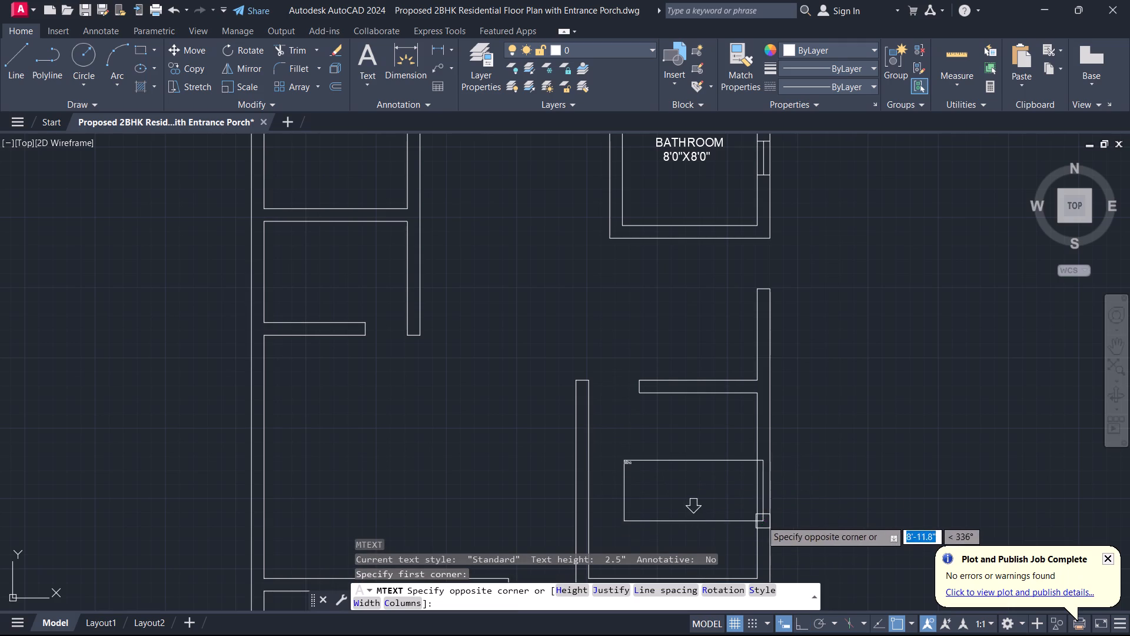
left_click(738, 521)
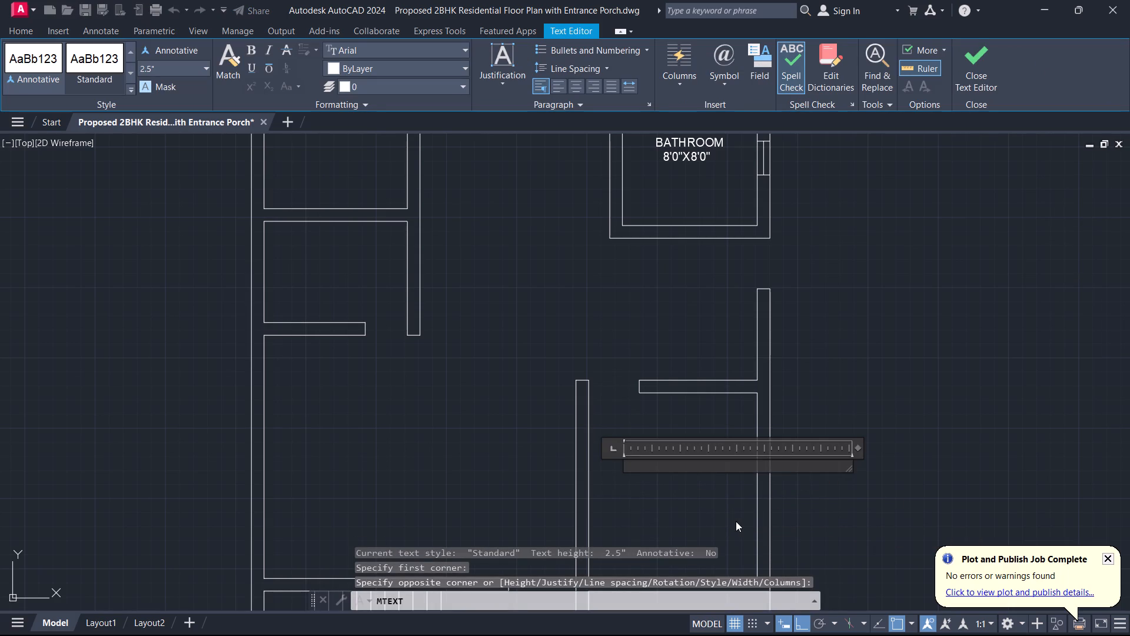
type("KIT")
type("CHE")
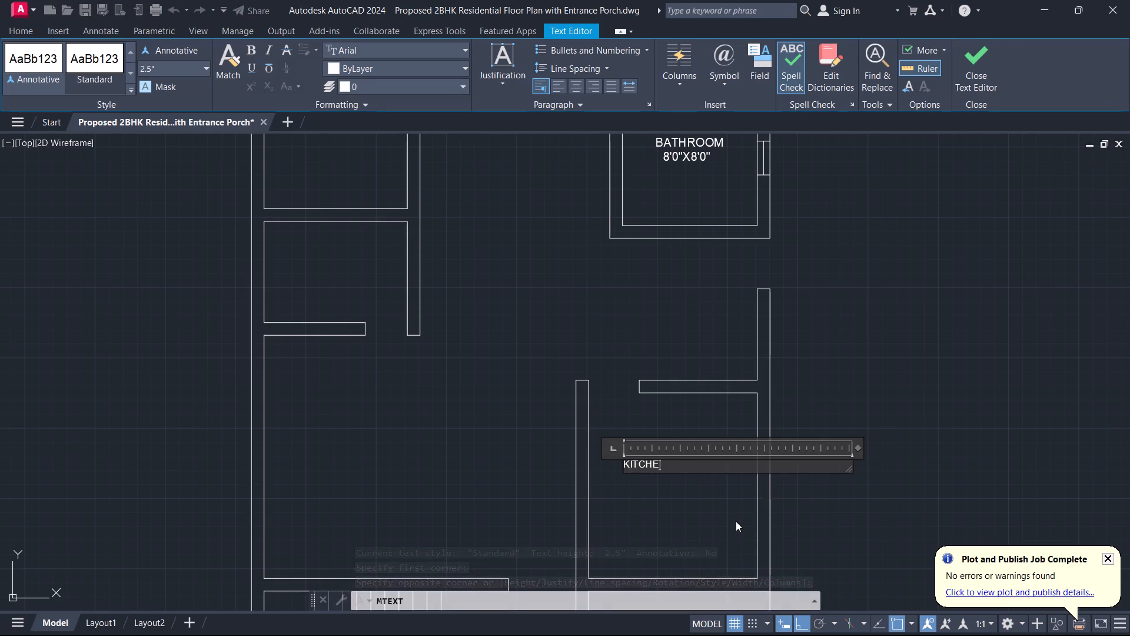
key("n")
Add the room size 10'0"X11'0" as a second line under KITCHEN.
key("Return")
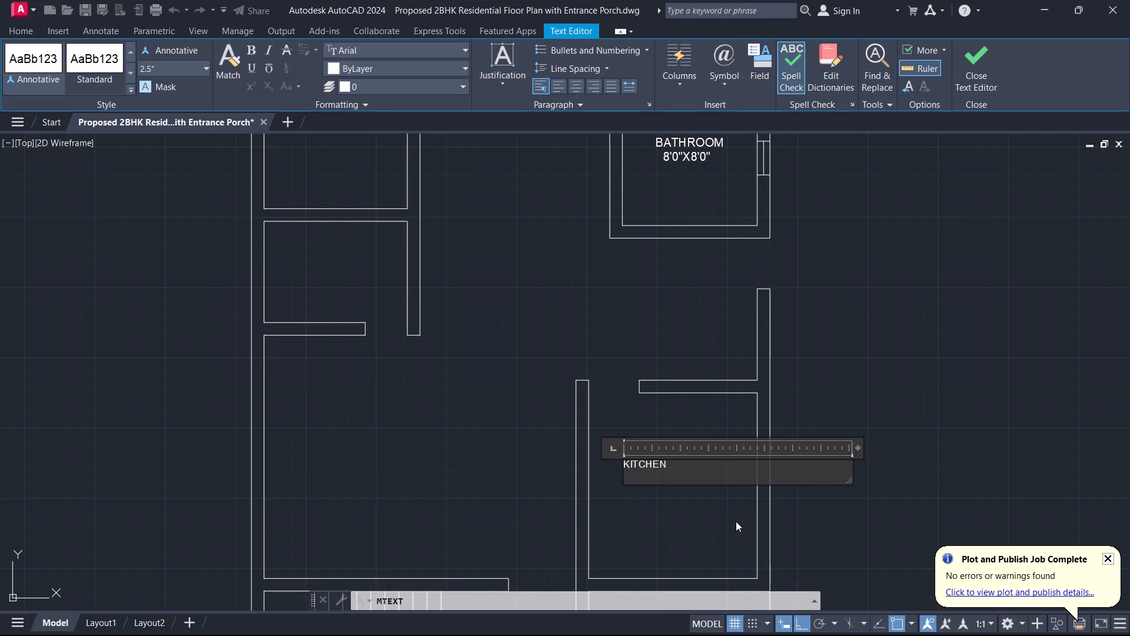
type("10'0\"")
key("x")
type("11'0\"")
Indent the KITCHEN name line with one leading space above its room size.
key("Up")
key("shift+Left")
key("ctrl+Left")
key("space")
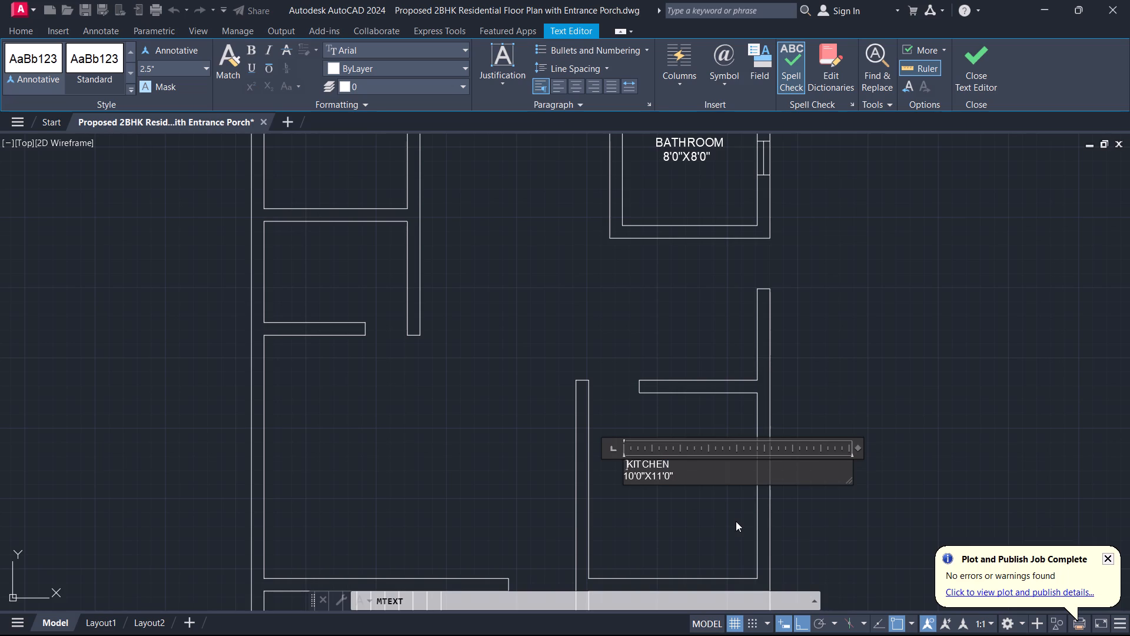
key("space")
key("BackSpace")
Set the text height of the whole KITCHEN label to 6" and finish editing it.
key("shift+Down")
key("shift+Right")
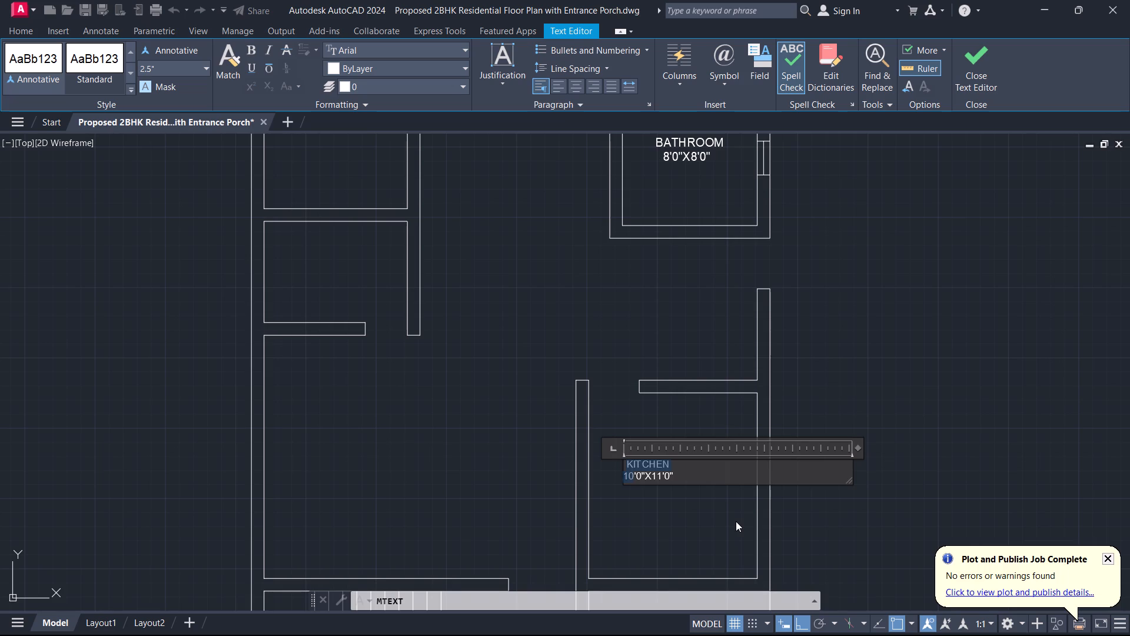
key("ctrl+shift+Right")
key("ctrl+shift+Right")
key("shift+Right")
key("shift+Right")
key("shift+Right")
key("shift+Right")
key("shift+Right")
key("shift+Right")
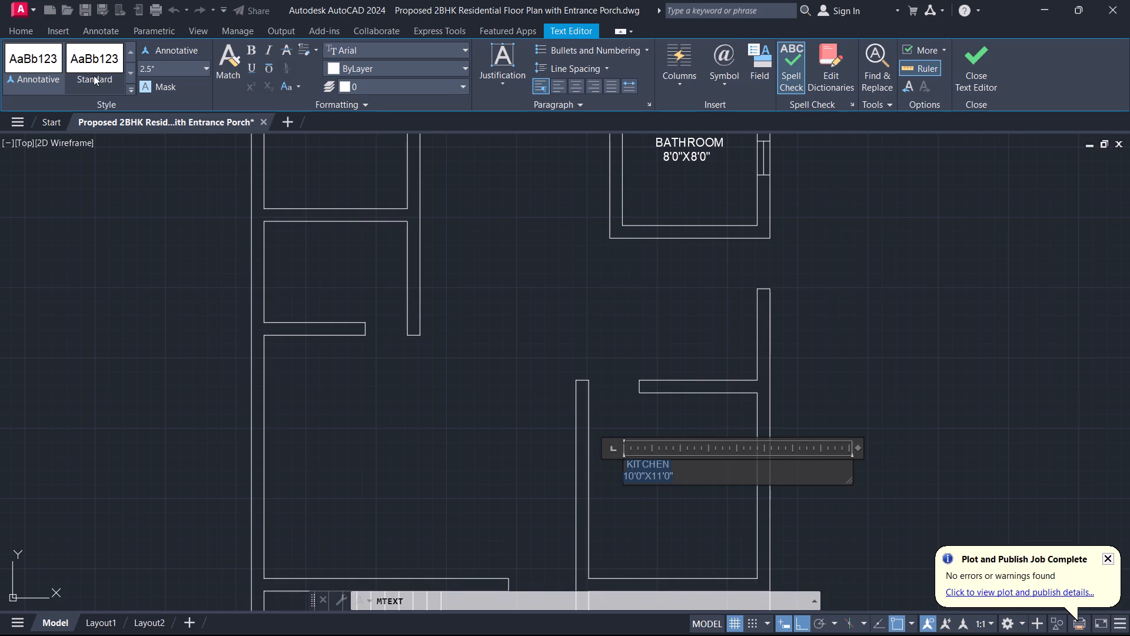
left_click(166, 75)
key("6")
key("Return")
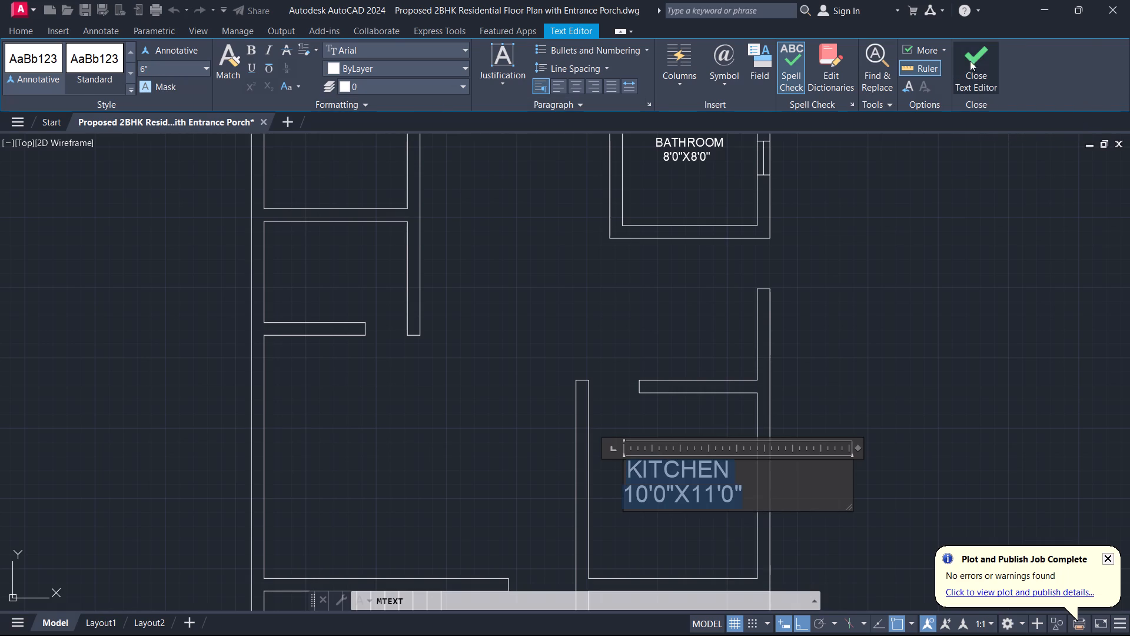
left_click(983, 57)
Move the KITCHEN label to about the middle of the kitchen, with object snap and ortho switched off.
scroll(614, 491, "up", 2)
left_click(672, 468)
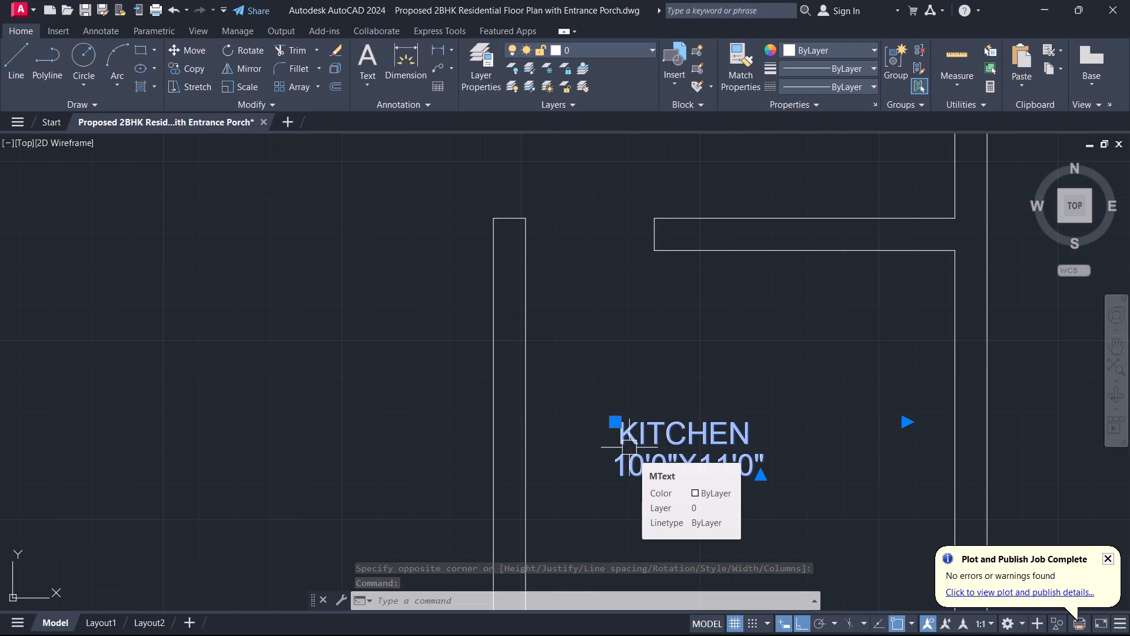
type("M")
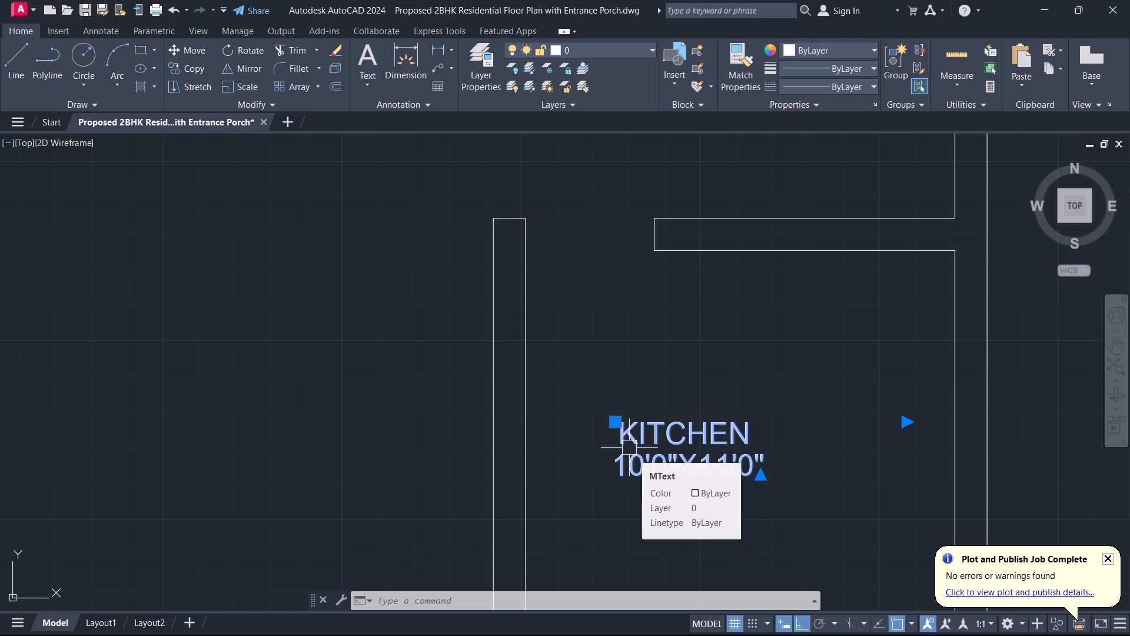
key("space")
left_click(629, 448)
scroll(709, 458, "up", 2)
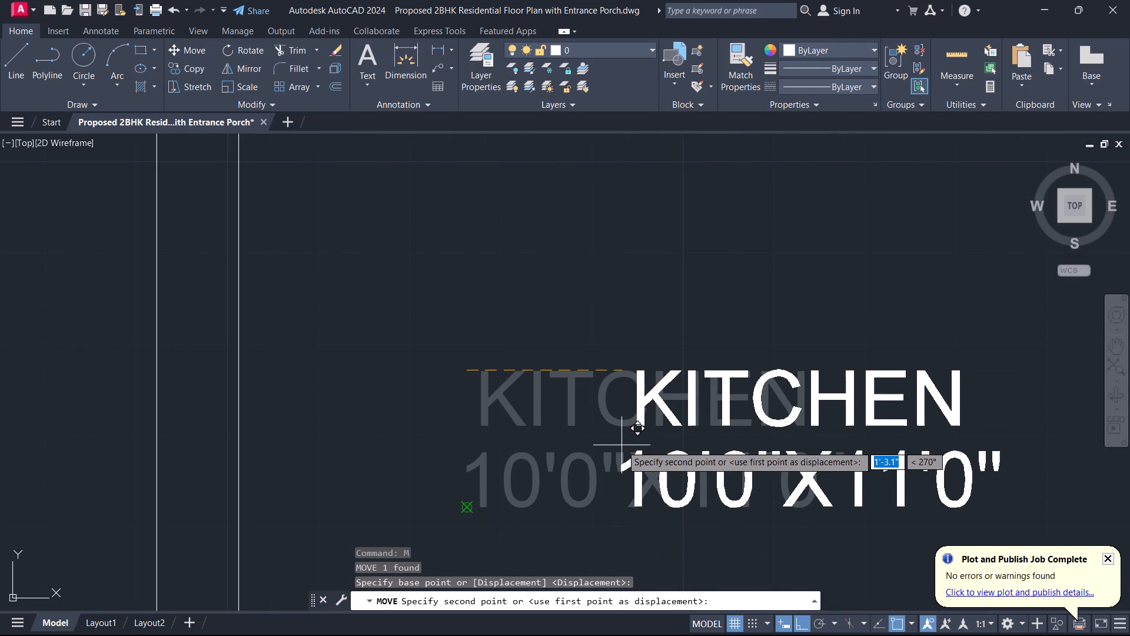
key("F3")
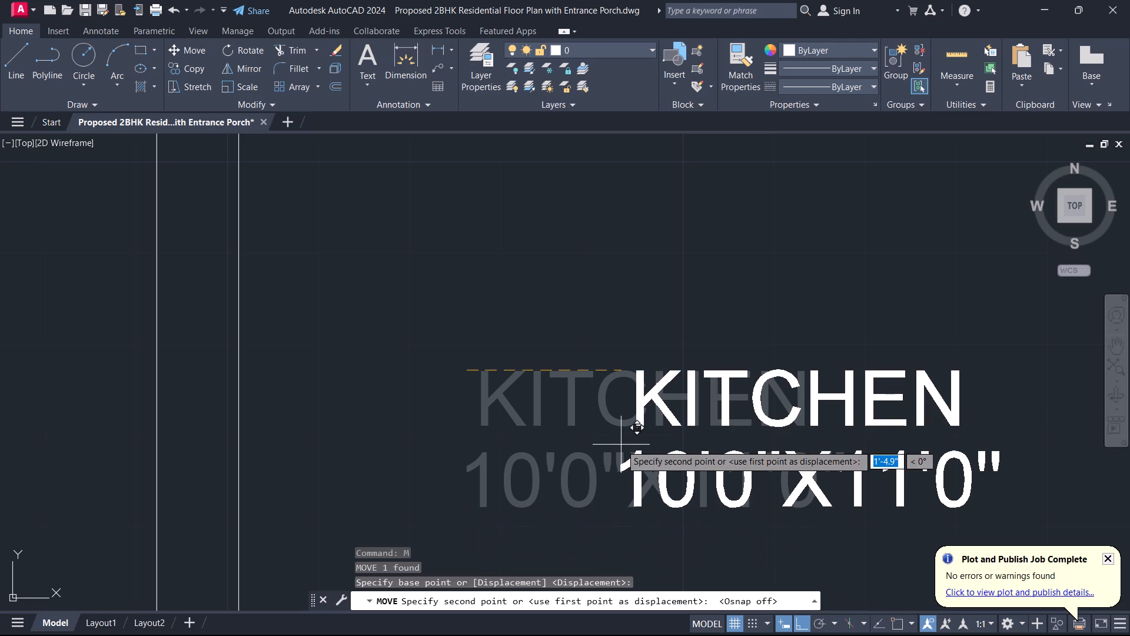
key("F8")
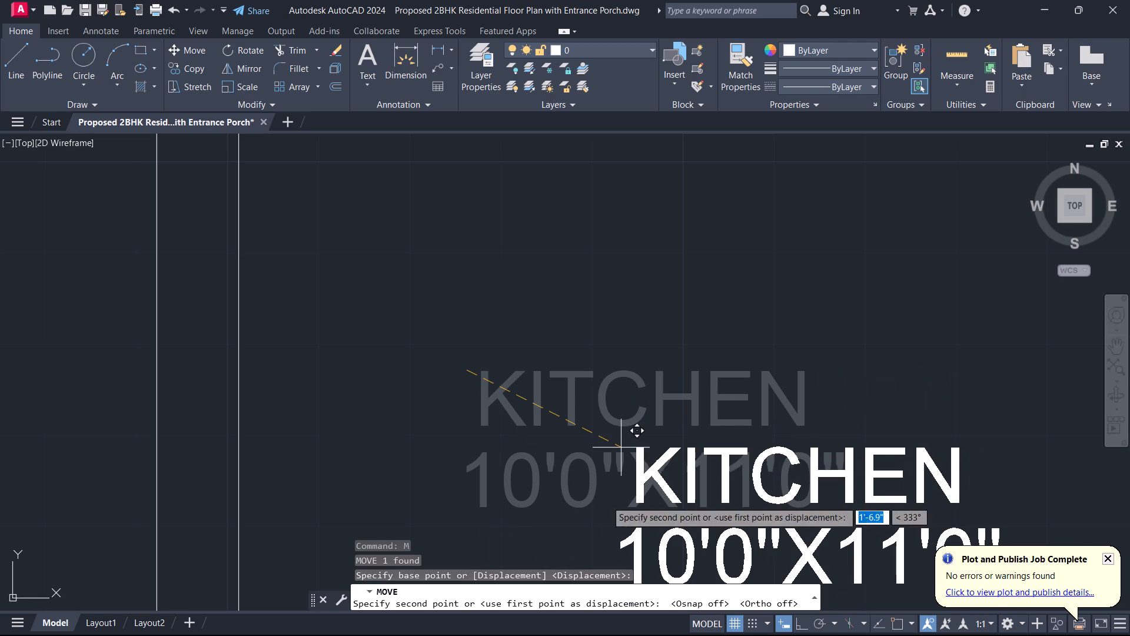
scroll(705, 449, "up", 1)
scroll(705, 449, "down", 1)
middle_click_drag(706, 446, 330, 416)
scroll(330, 416, "down", 2)
middle_click_drag(276, 415, 421, 361)
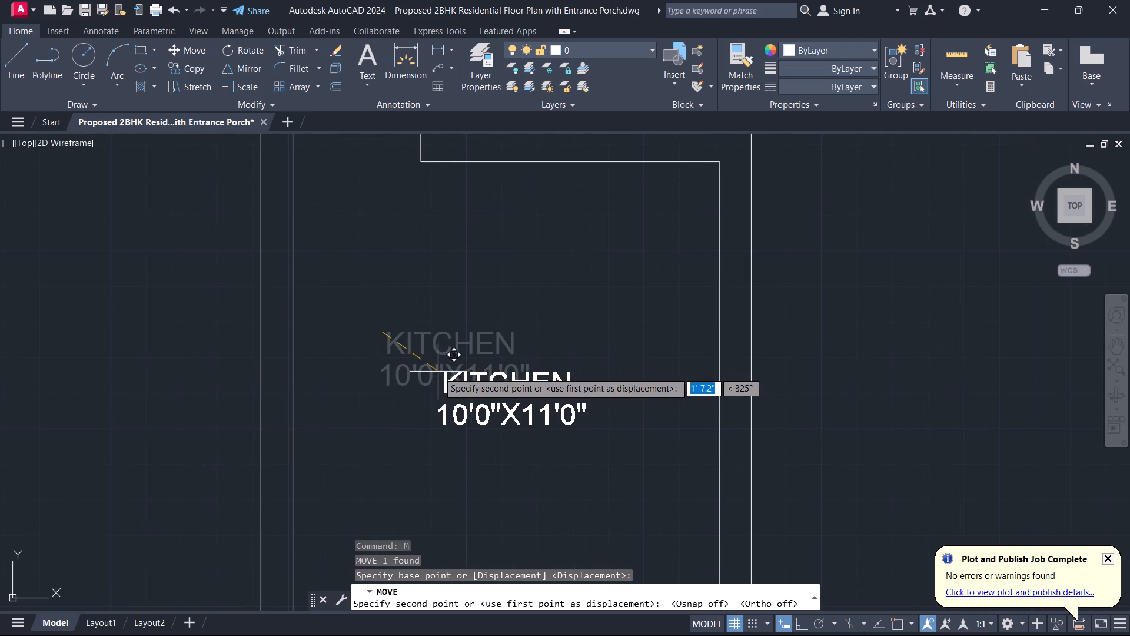
left_click(448, 390)
key("Escape")
Place a multiline text label reading BATHROOM inside the room directly below BEDROOM-1.
scroll(430, 394, "down", 2)
middle_click_drag(426, 397, 686, 351)
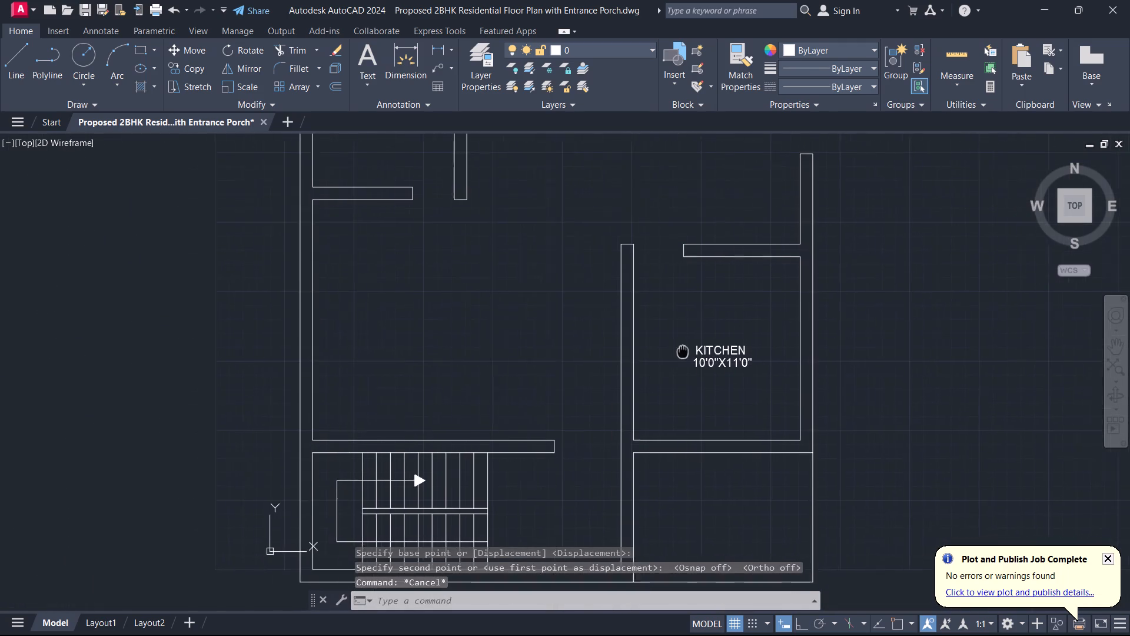
middle_click_drag(686, 351, 712, 357)
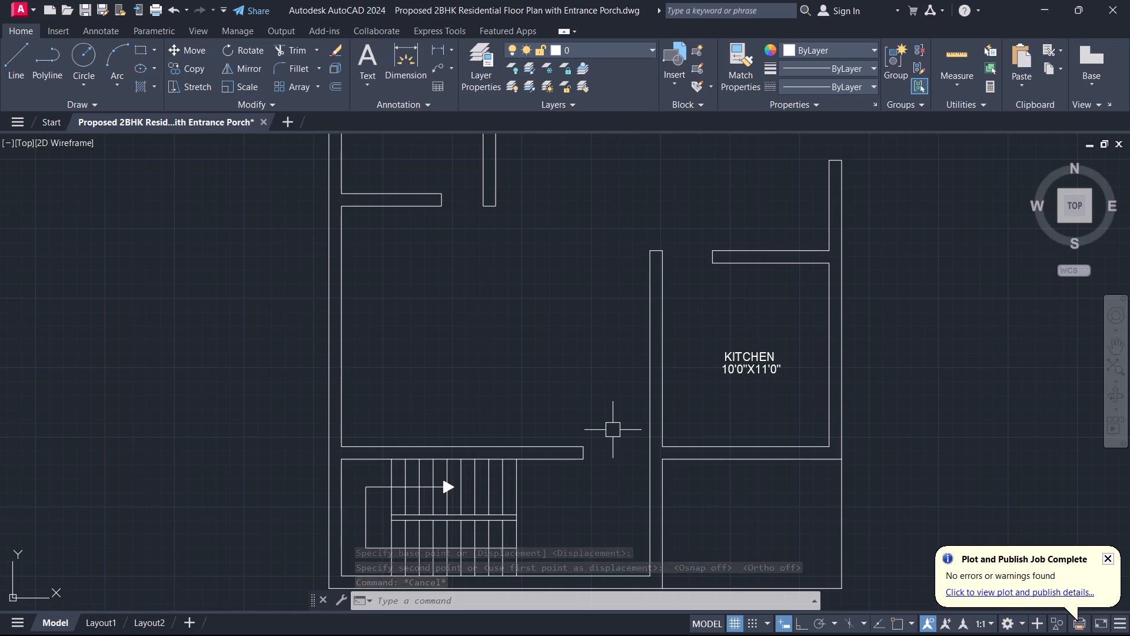
scroll(583, 417, "down", 1)
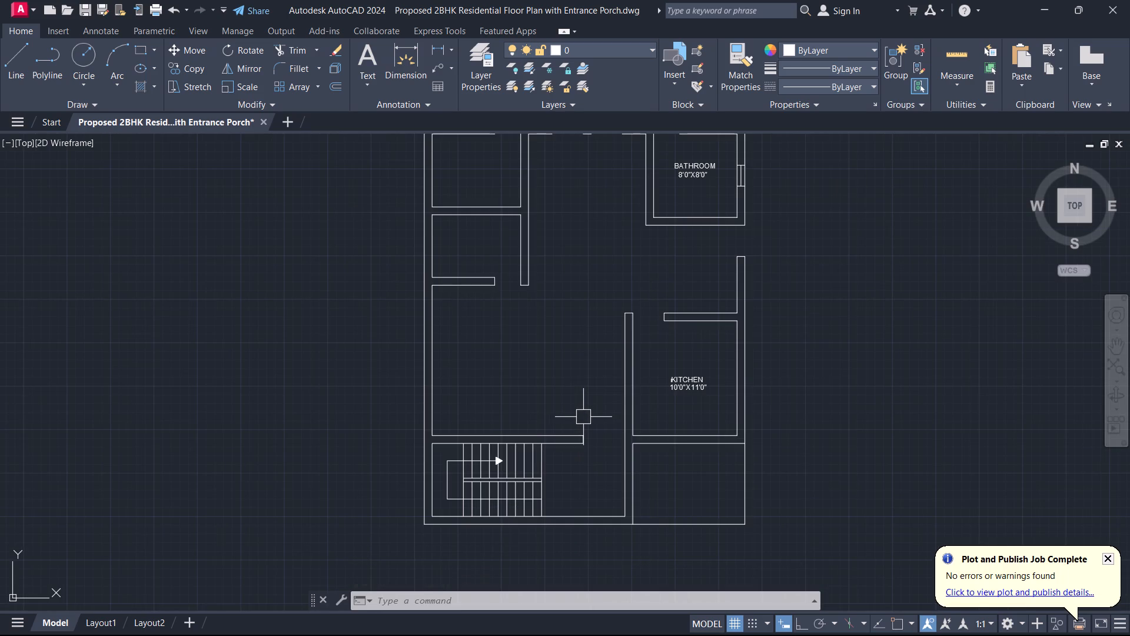
scroll(561, 405, "down", 2)
middle_click_drag(561, 405, 608, 585)
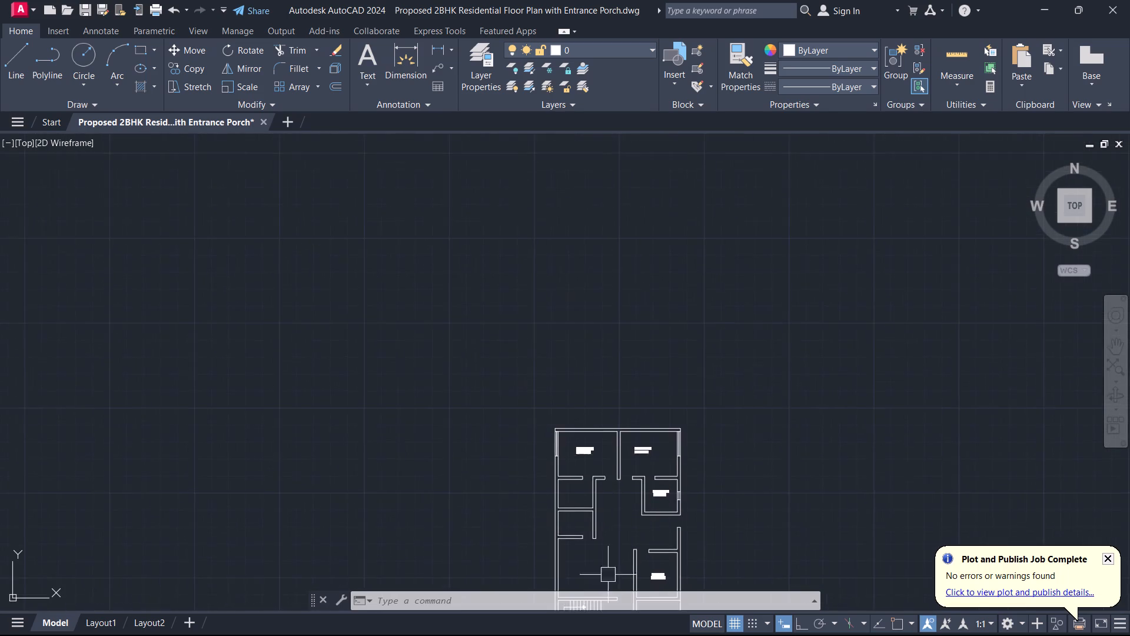
scroll(599, 551, "up", 3)
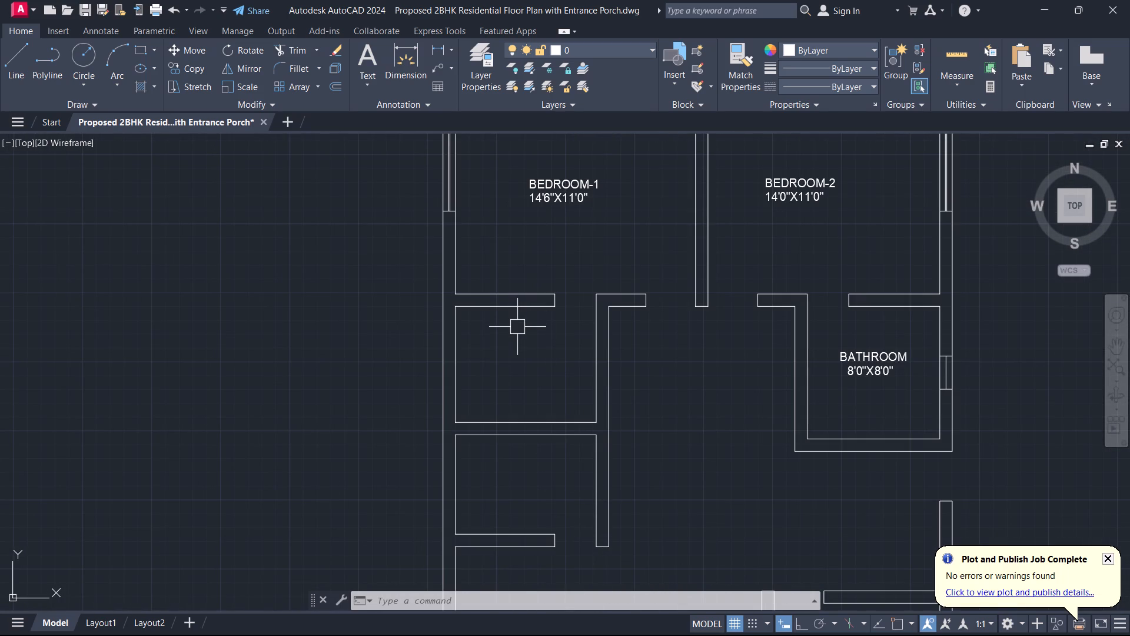
type("T")
key("space")
left_click(486, 346)
left_click(591, 396)
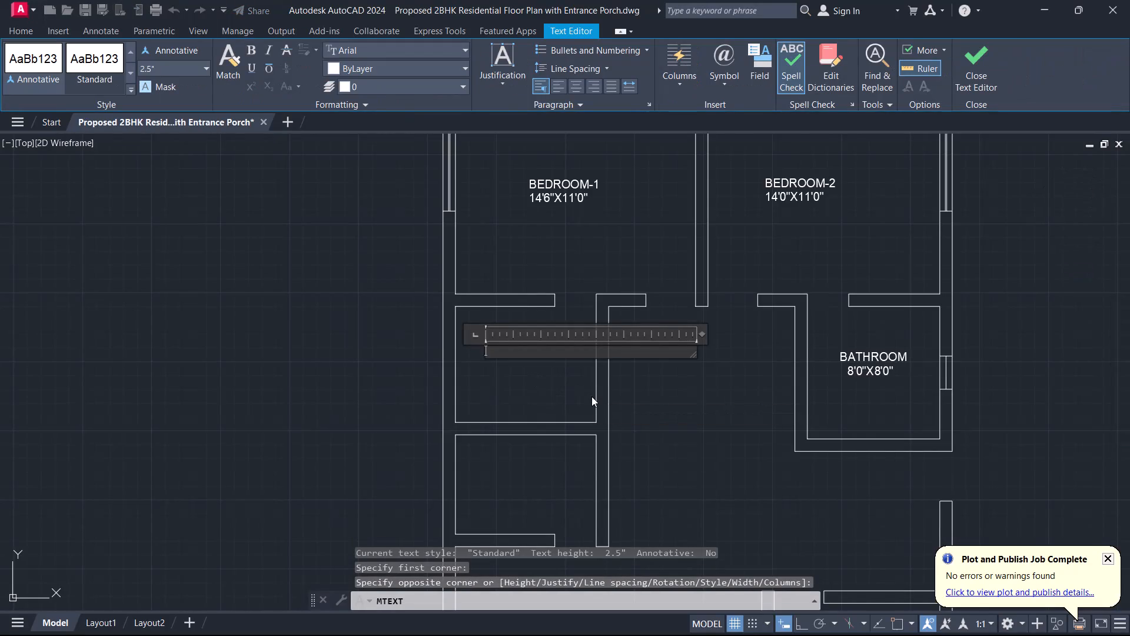
type("BATH")
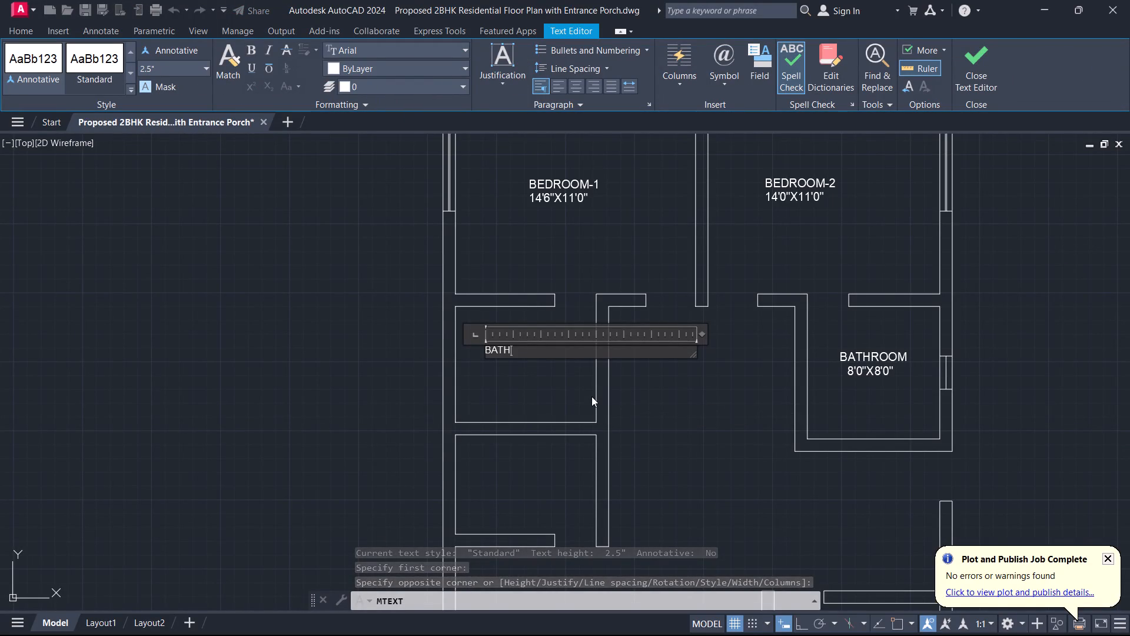
type("ROOM")
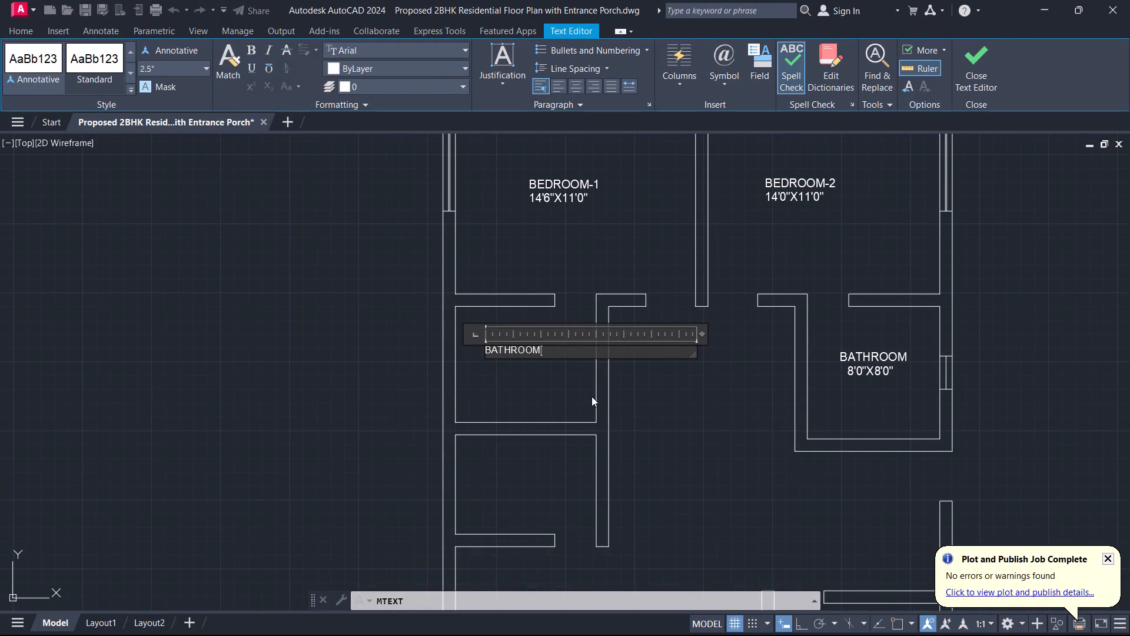
Add the room size 8'6"X7'0" as a second line under the new BATHROOM name.
key("Return")
type("8'6\"")
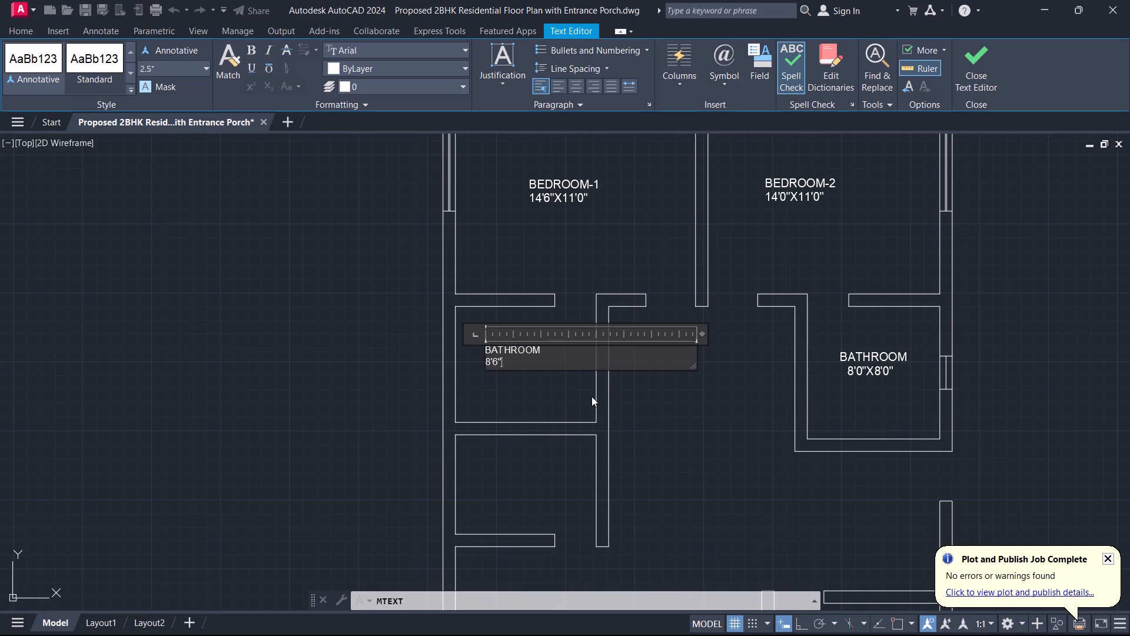
type("X7'")
key("0")
key("shift+quotedbl")
Indent the 8'6"X7'0" size line with two leading spaces under the BATHROOM name.
key("Up")
key("ctrl+Left")
key("ctrl+Left")
key("ctrl+Left")
key("Down")
key("space")
key("space")
Set the text height of the whole 8'6"X7'0" BATHROOM label to 6" and finish editing it.
key("Up")
key("Left")
key("shift+Down")
key("shift+Right")
key("shift+Right")
key("shift+Right")
key("shift+Right")
key("shift+Right")
key("shift+Right")
key("shift+Right")
key("shift+Right")
key("shift+Right")
key("shift+Right")
key("shift+Right")
key("shift+Right")
key("shift+Right")
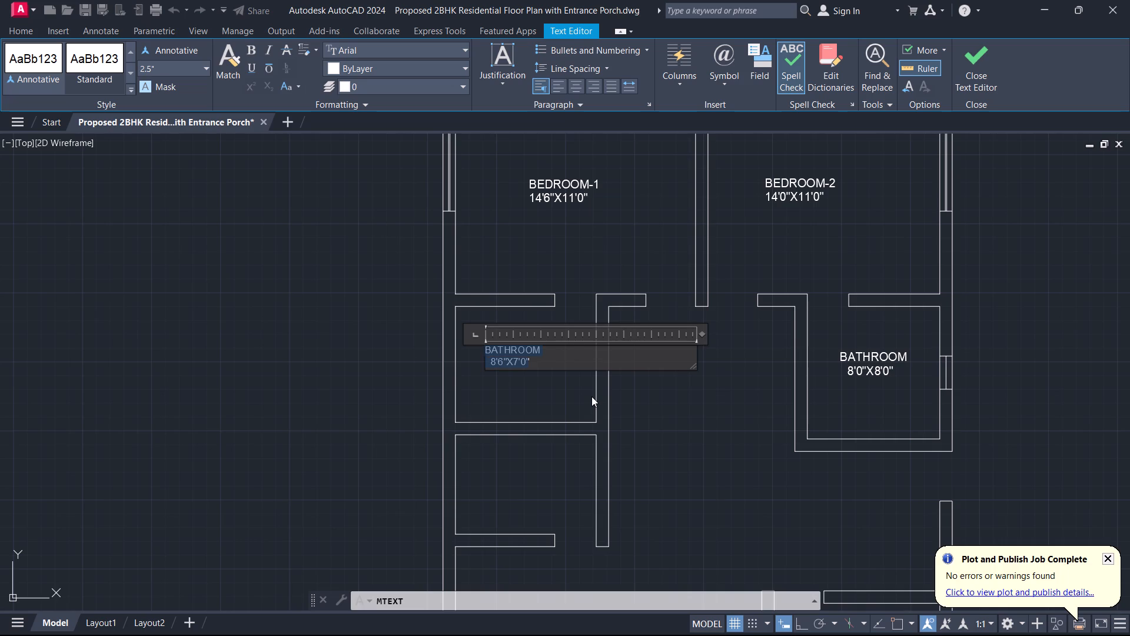
key("shift+Right")
key("shift+Right")
key("shift+Right")
key("shift+Right")
scroll(532, 370, "up", 4)
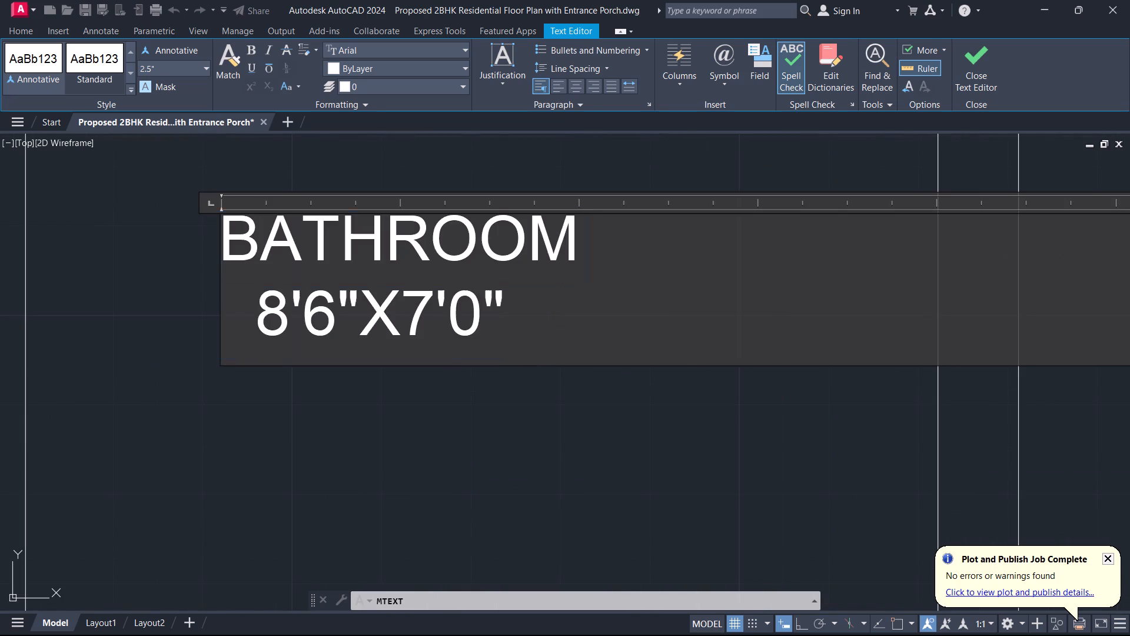
left_click(521, 329)
left_click_drag(521, 329, 211, 224)
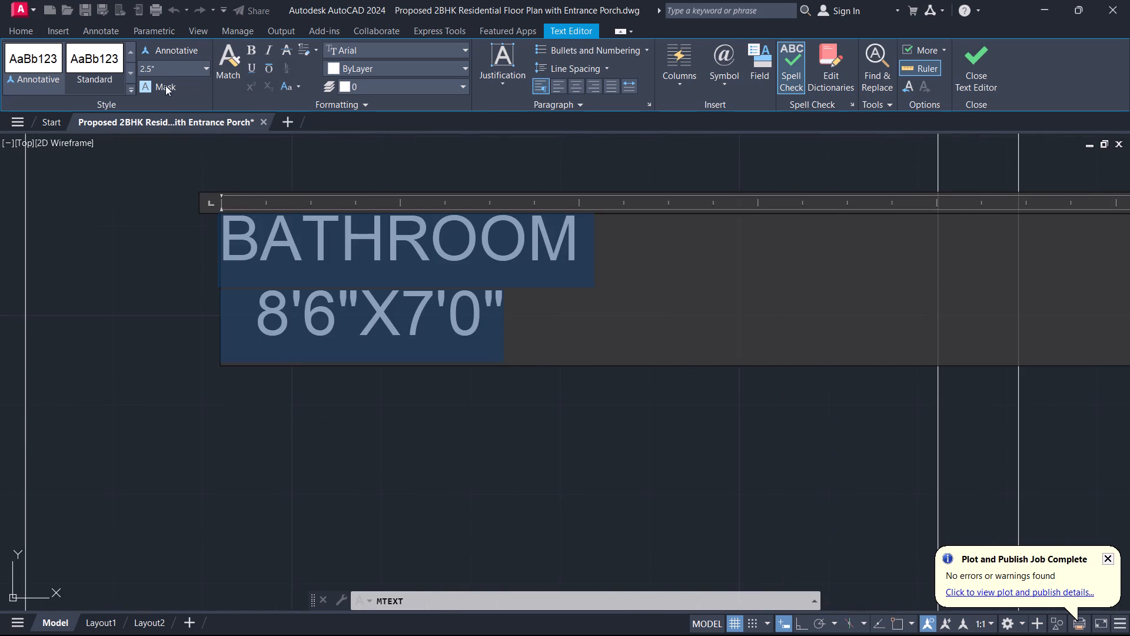
left_click(175, 64)
key("6")
key("Return")
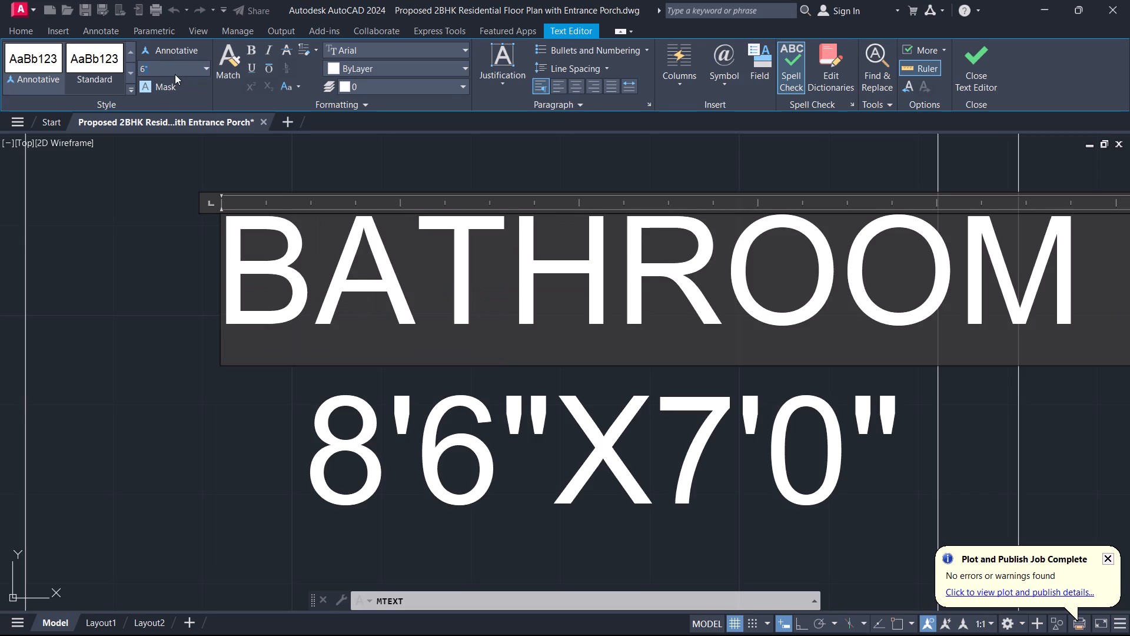
scroll(812, 0, "down", 2)
left_click(981, 78)
Move the 8'6"X7'0" BATHROOM label slightly down to the middle of its room below BEDROOM-1.
scroll(868, 207, "down", 2)
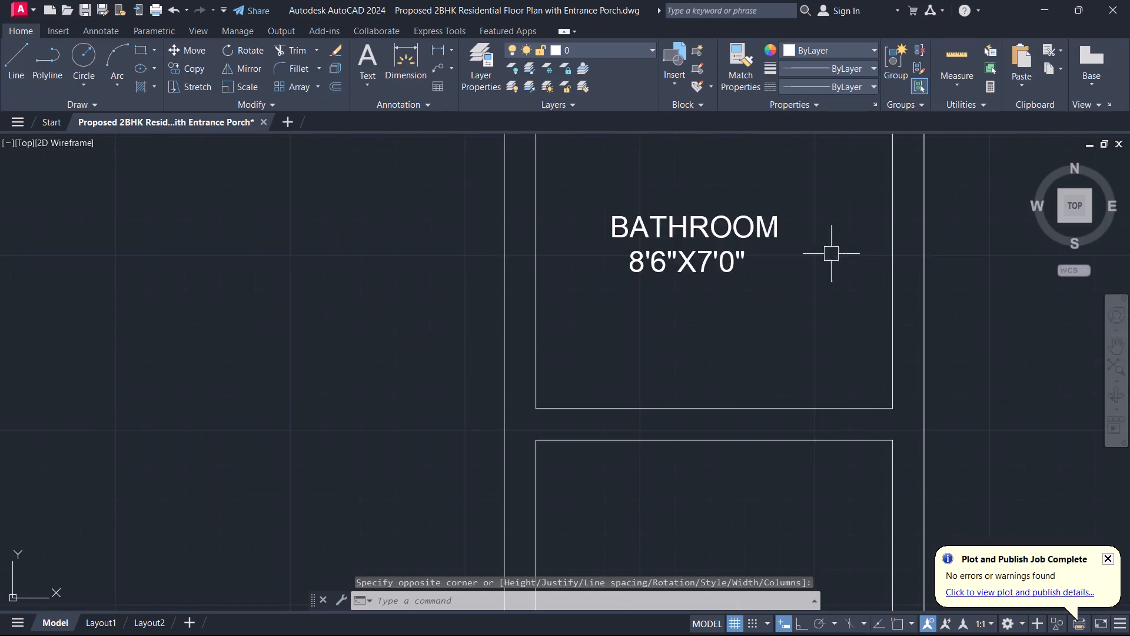
scroll(827, 256, "down", 2)
middle_click_drag(785, 267, 746, 421)
scroll(785, 267, "up", 1)
left_click_drag(745, 427, 739, 426)
left_click(682, 367)
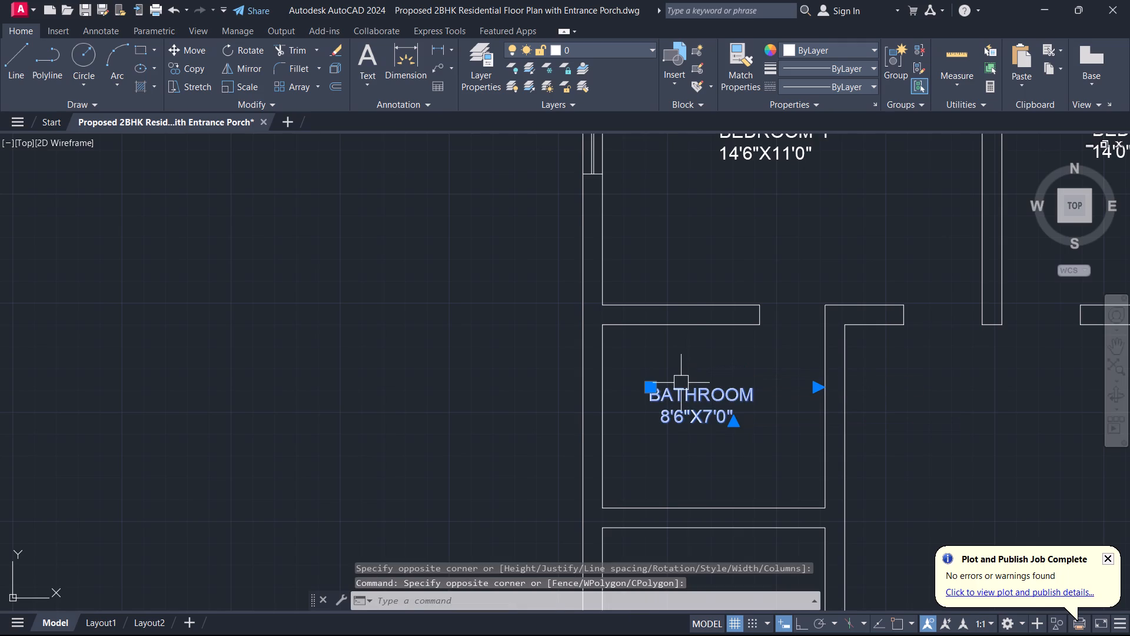
type("M")
key("space")
scroll(685, 400, "up", 2)
left_click(696, 406)
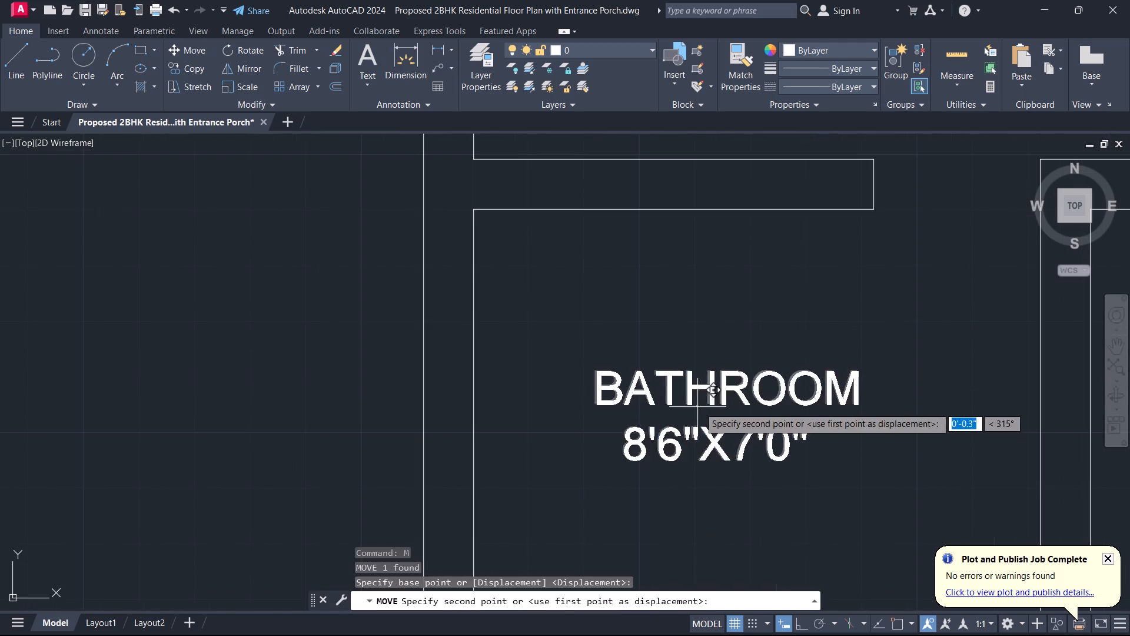
left_click(718, 445)
Start a multiline text in the room directly below the 8'6"X7'0" bathroom and enter the name BATHROOM as one word.
scroll(728, 459, "down", 2)
middle_click_drag(726, 462, 755, 350)
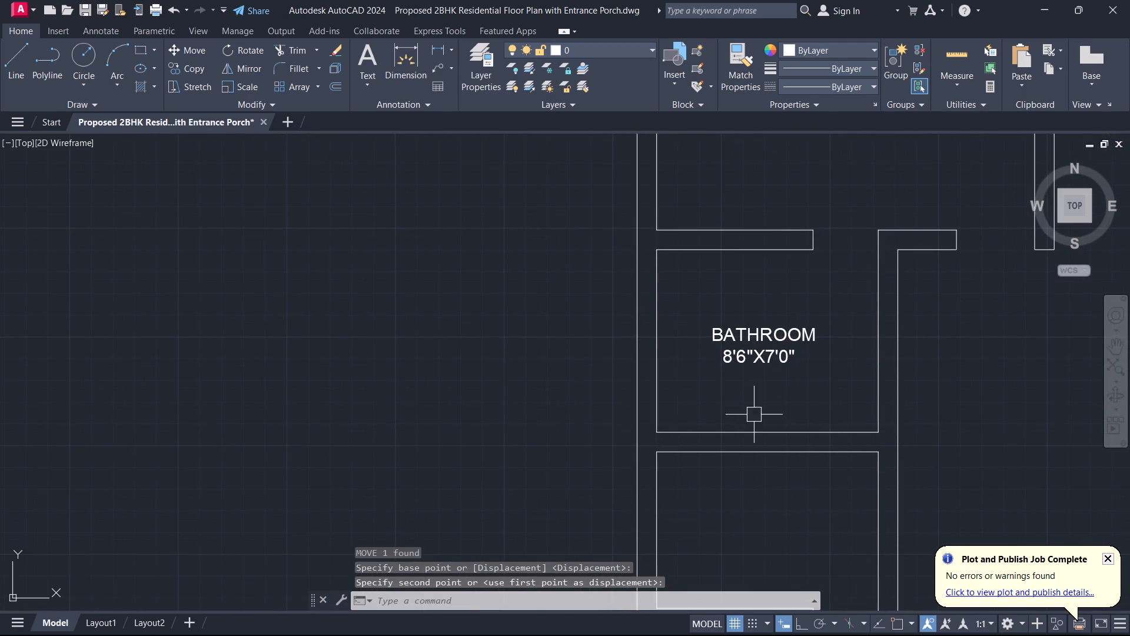
type("T")
key("space")
middle_click_drag(748, 486, 707, 399)
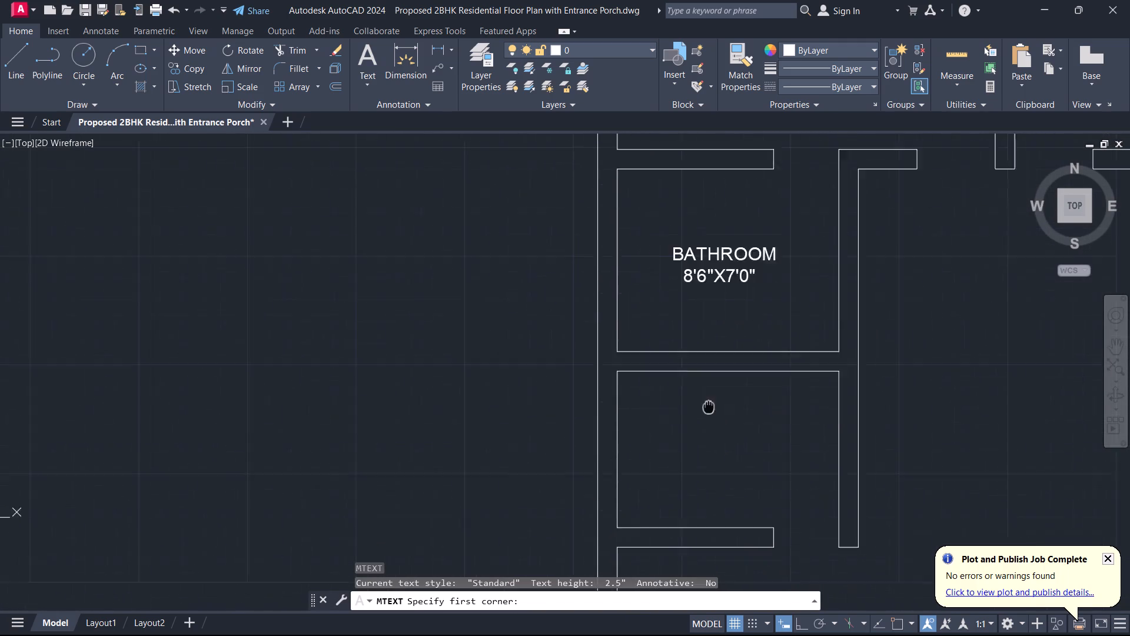
middle_click_drag(707, 399, 694, 350)
left_click_drag(646, 357, 653, 362)
left_click(793, 425)
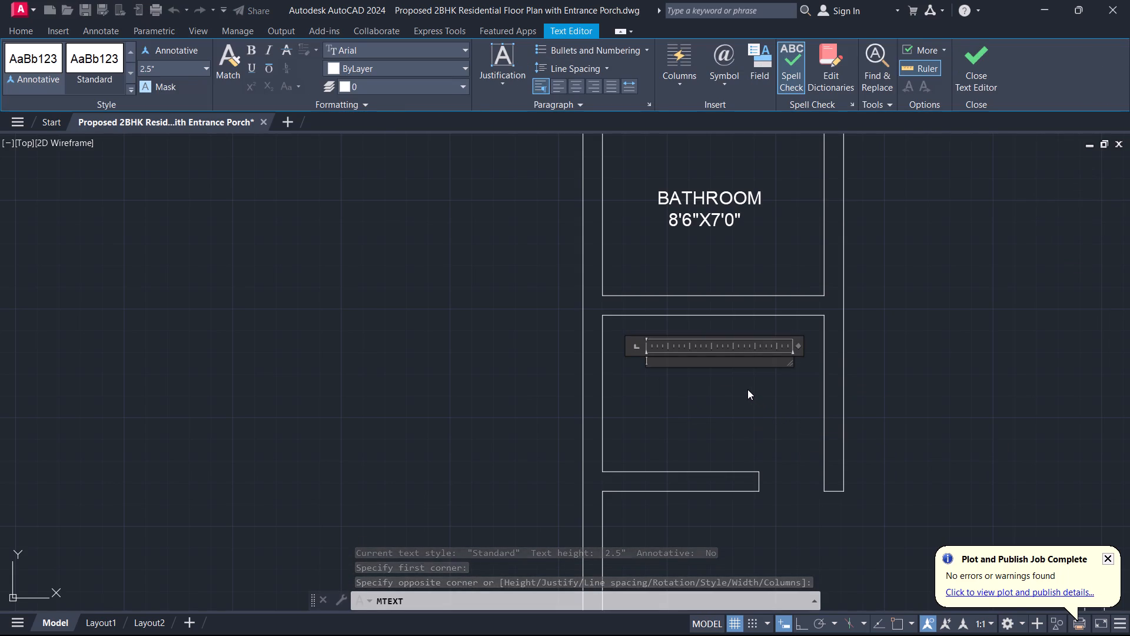
key("b")
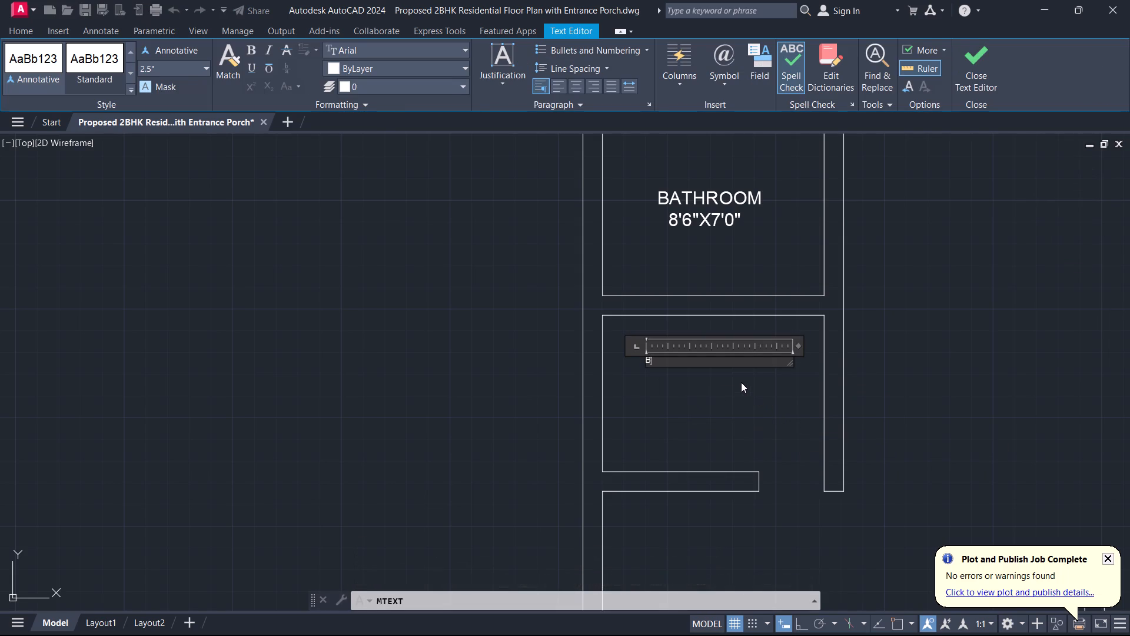
type("ATH")
key("space")
type("ROOM")
key("ctrl+Left")
key("BackSpace")
key("ctrl+Right")
key("ctrl+Right")
key("ctrl+Right")
key("ctrl+Right")
Add the room size 8'6"X6'0" as a second line under the new BATHROOM name.
key("Return")
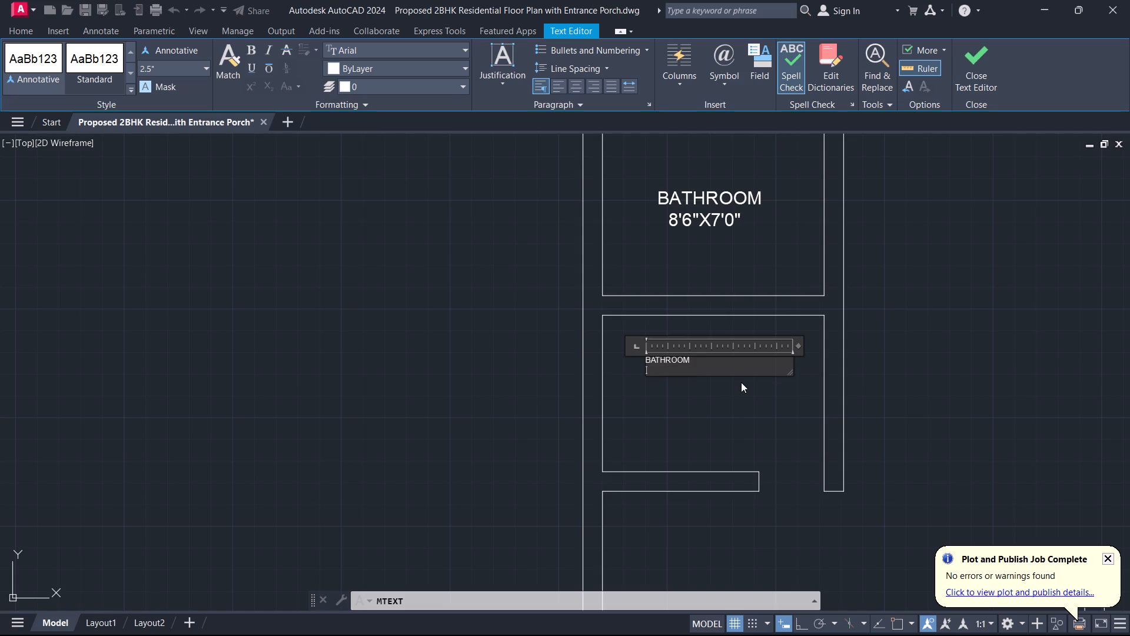
type("8'")
key("6")
key("x")
key("6")
key("BackSpace")
key("BackSpace")
type("\"X")
type("6'0\"")
Indent the 8'6"X6'0" size line with two leading spaces under the BATHROOM name.
key("Left")
key("Left")
key("Left")
key("ctrl+Left")
key("ctrl+Left")
key("ctrl+Left")
key("space")
key("space")
Set the text height of the whole 8'6"X6'0" BATHROOM label to 6" and finish editing it.
key("Left")
key("Left")
key("Up")
key("shift+Down")
key("shift+Right")
key("shift+Right")
key("shift+Right")
key("shift+Right")
key("shift+Right")
key("shift+Right")
key("shift+Right")
key("shift+Right")
key("shift+Right")
key("shift+Right")
key("shift+Right")
key("shift+Right")
key("shift+Right")
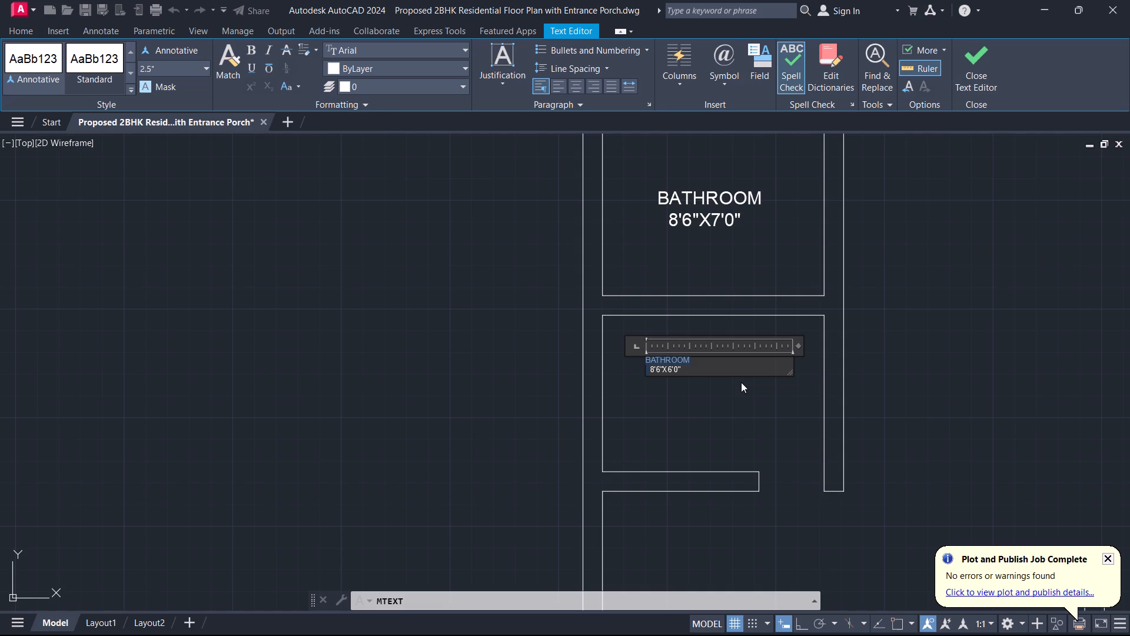
key("shift+Right")
left_click(163, 69)
key("6")
key("Return")
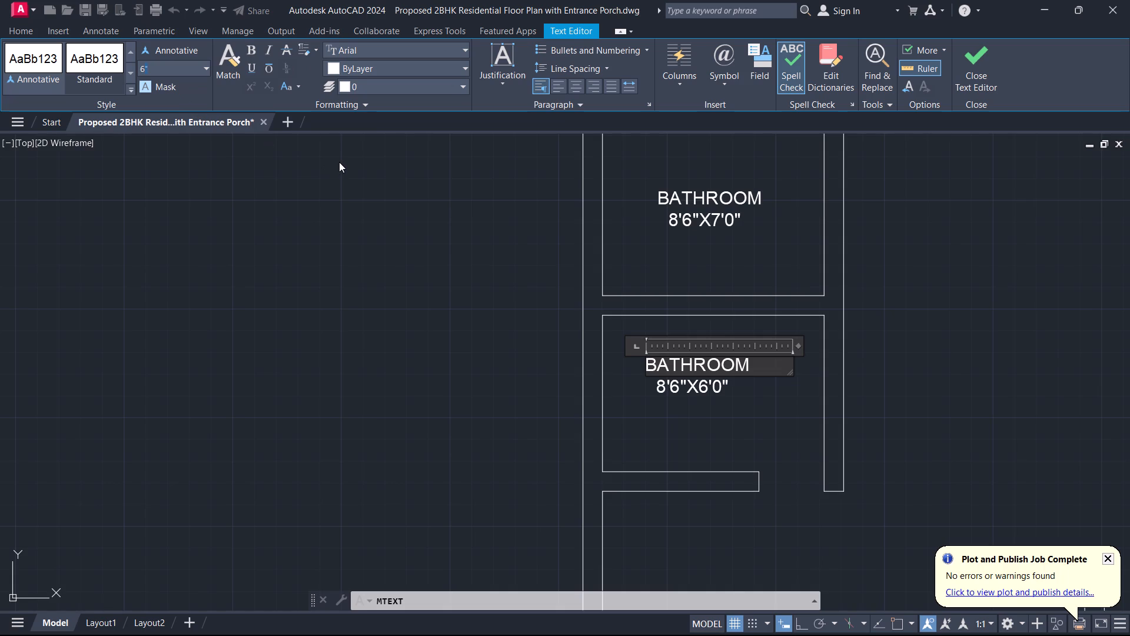
left_click(972, 67)
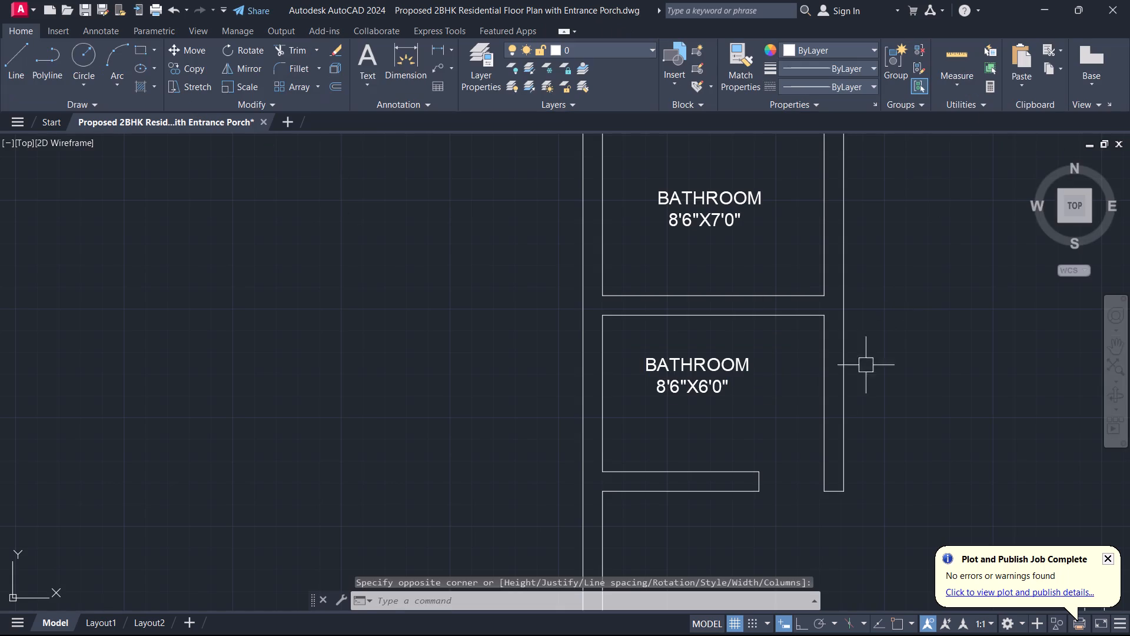
Move the 8'6"X6'0" BATHROOM label about 8" diagonally down and to the right, to the middle of its room.
middle_click_drag(763, 392, 863, 412)
left_click(817, 385)
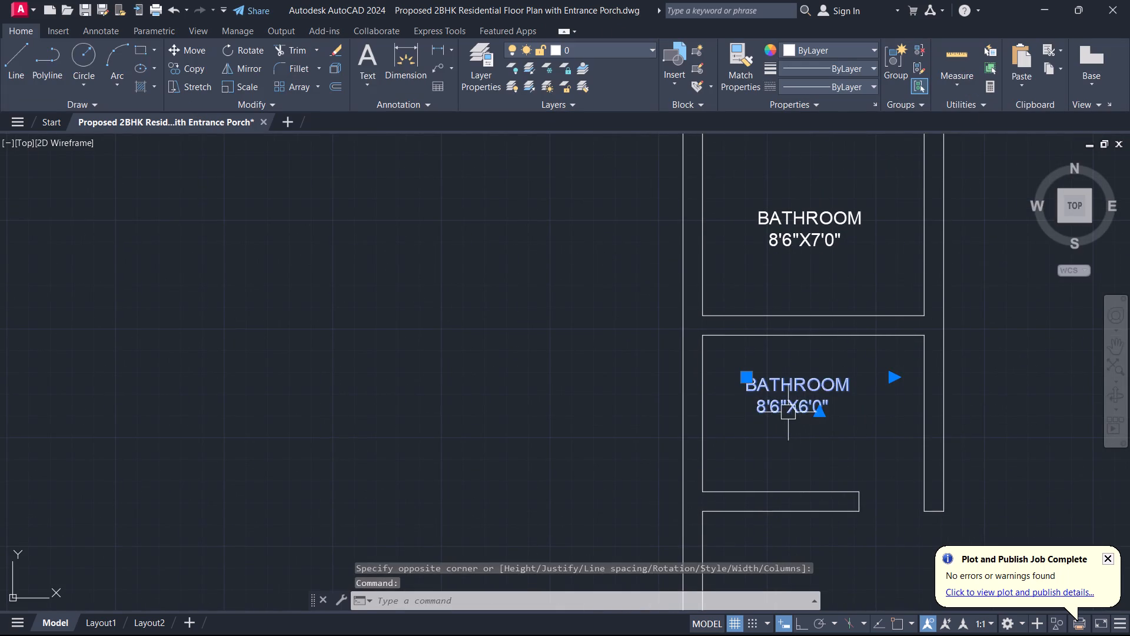
key("m")
key("space")
scroll(759, 361, "up", 1)
left_click(745, 397)
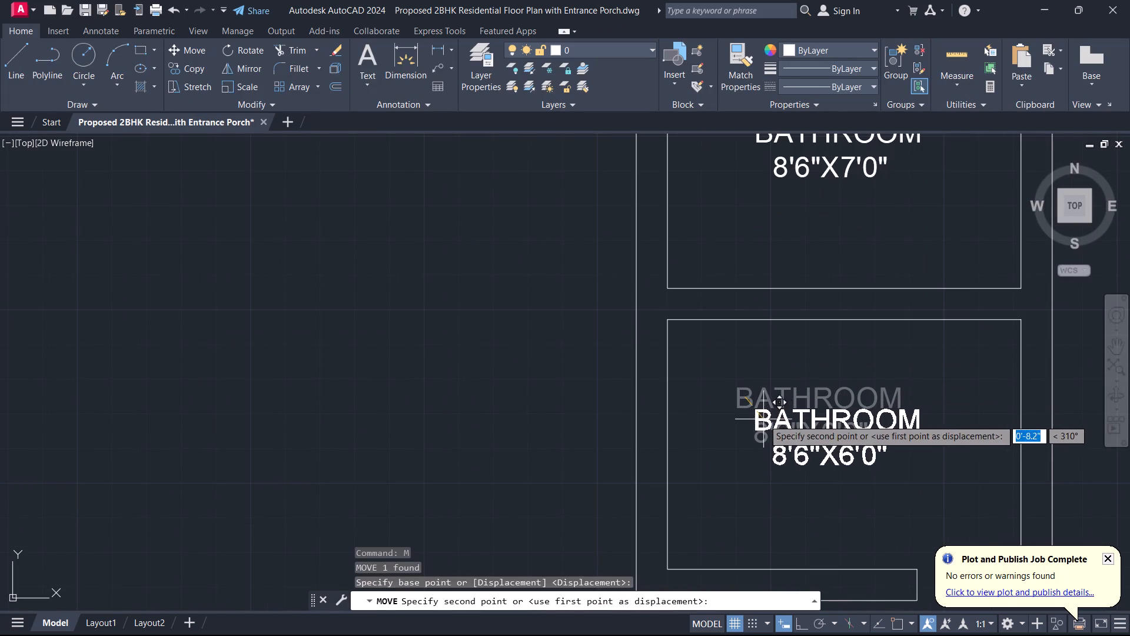
left_click(763, 419)
key("Escape")
Start a multiline text in the large room between the 8'6"X6'0" bathroom and the staircase and enter DRAWING CUM DINING.
scroll(750, 442, "down", 1)
middle_click_drag(749, 443, 684, 406)
scroll(684, 406, "down", 2)
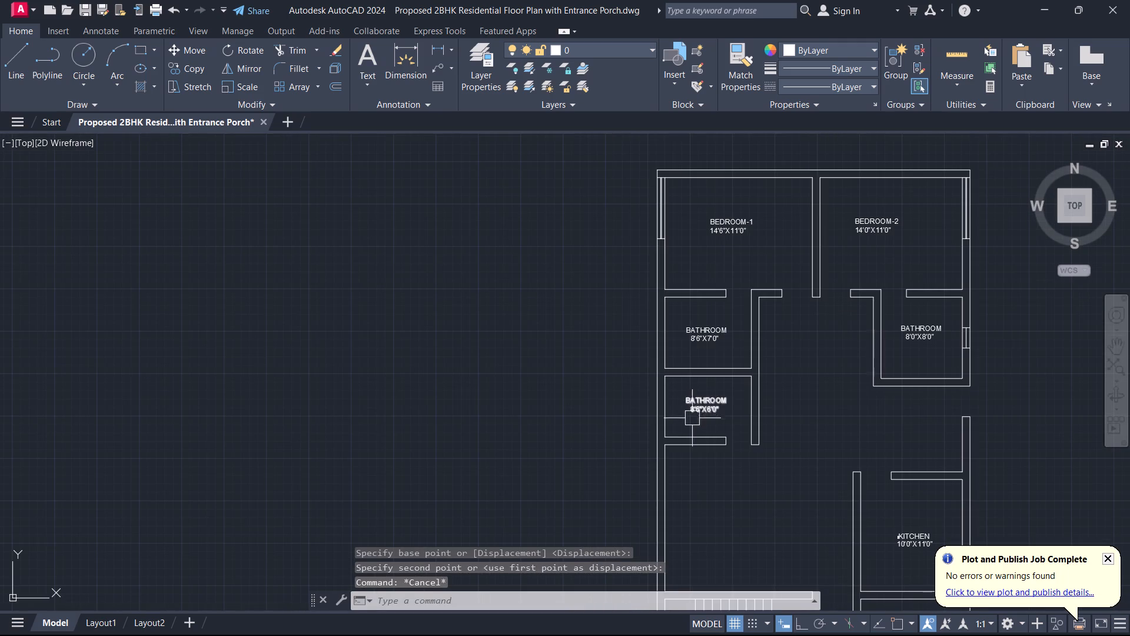
middle_click_drag(720, 493, 678, 465)
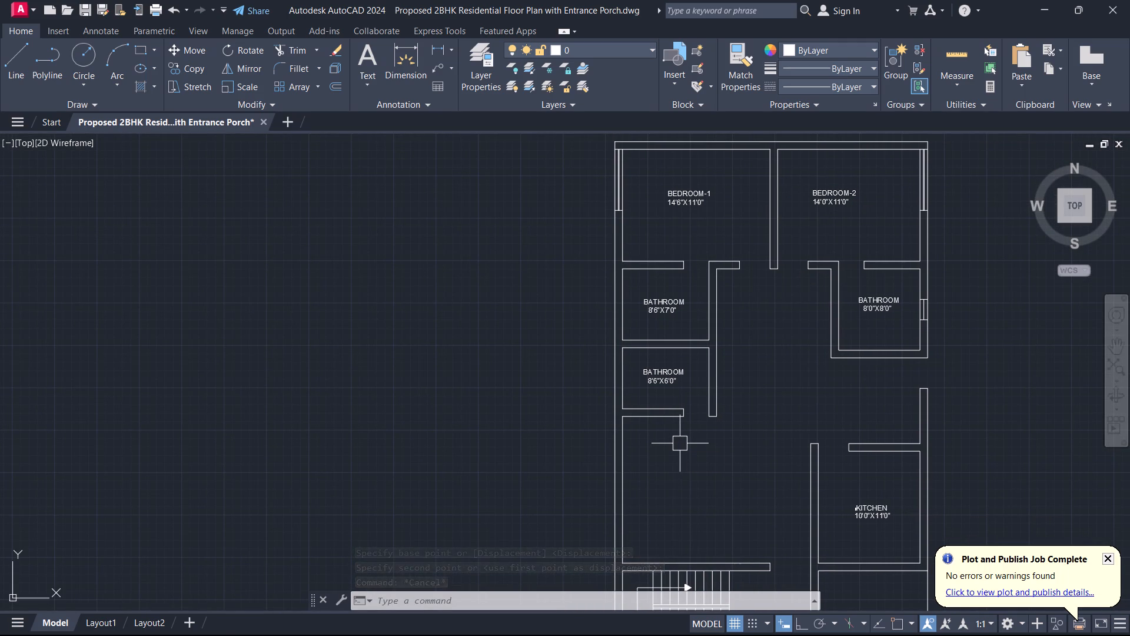
type("T")
key("space")
scroll(673, 466, "up", 1)
middle_click_drag(672, 466, 604, 394)
left_click_drag(566, 402, 571, 408)
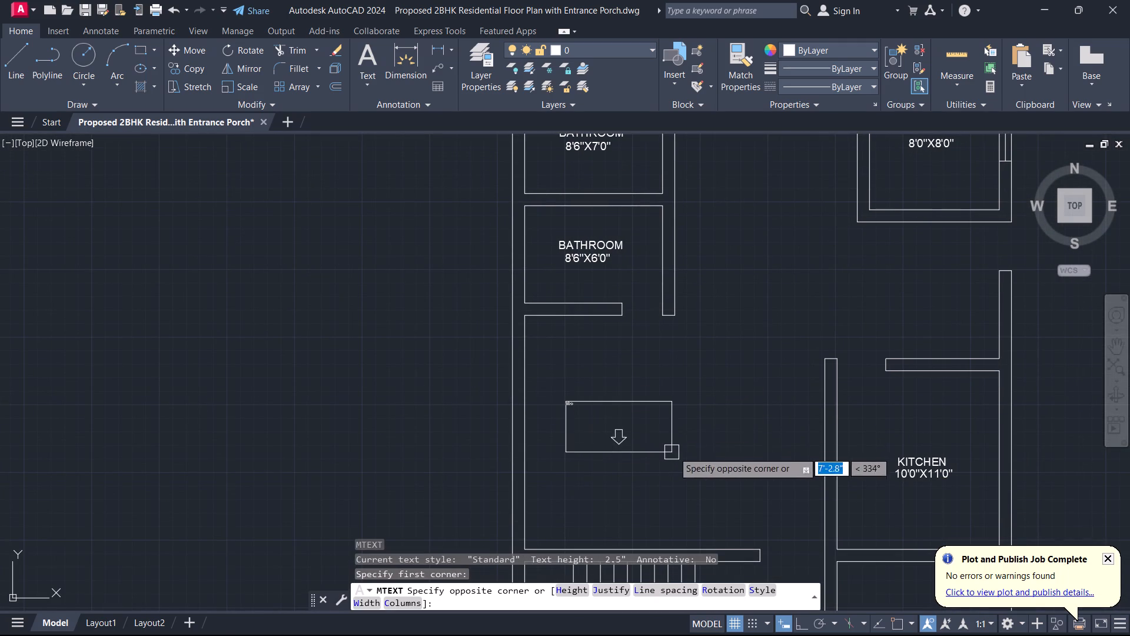
left_click(780, 452)
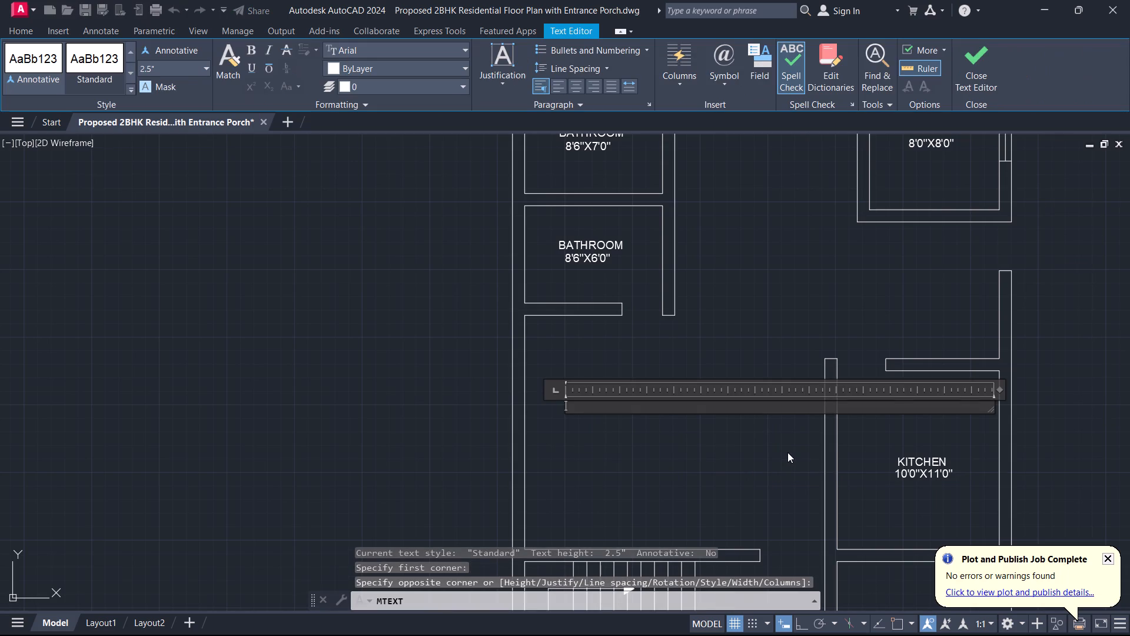
key("d")
type("RA")
type("WING CUM DINING")
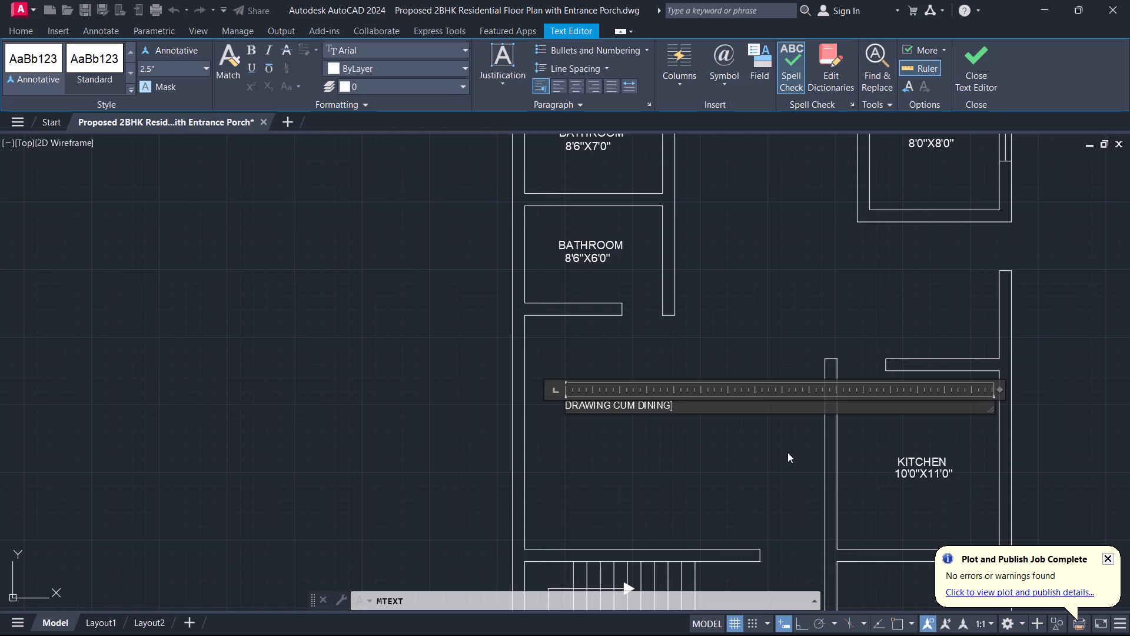
Add the room size 18'6"X14'5" as a tab-indented second line under the DRAWING CUM DINING name.
key("Return")
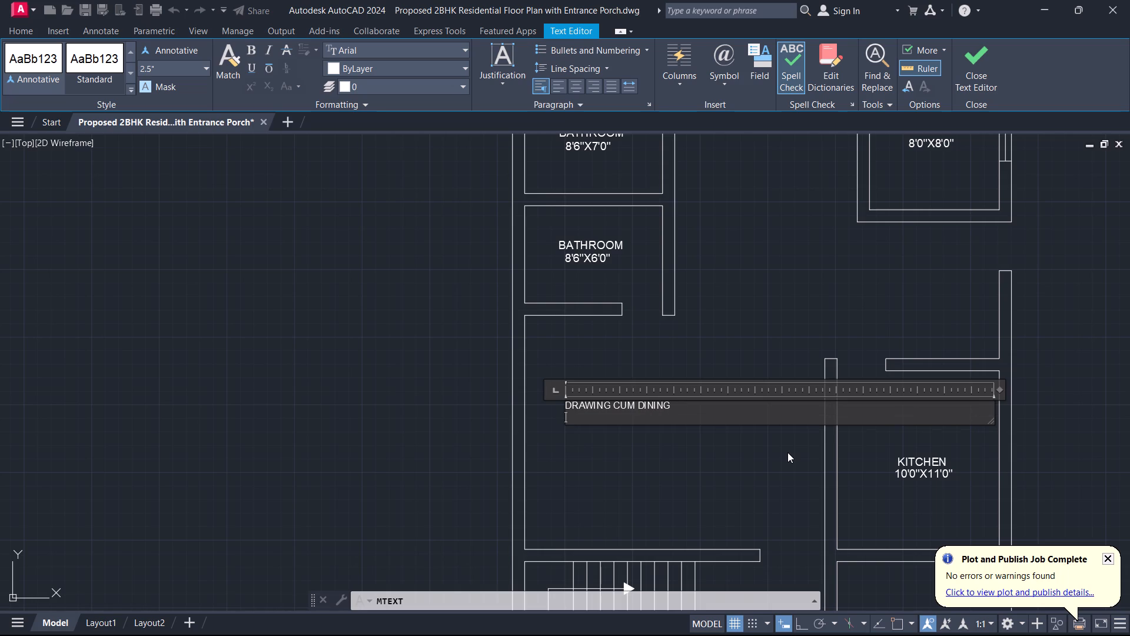
key("Tab")
key("1")
type("8'")
type("6\"")
key("x")
type("14")
key("apostrophe")
type("5\"")
Set the text height of the whole DRAWING CUM DINING label, including its size line, to 6" and finish editing it.
key("Left")
key("Left")
key("Left")
key("Left")
key("Left")
key("Right")
left_click(696, 422)
left_click_drag(677, 420, 557, 388)
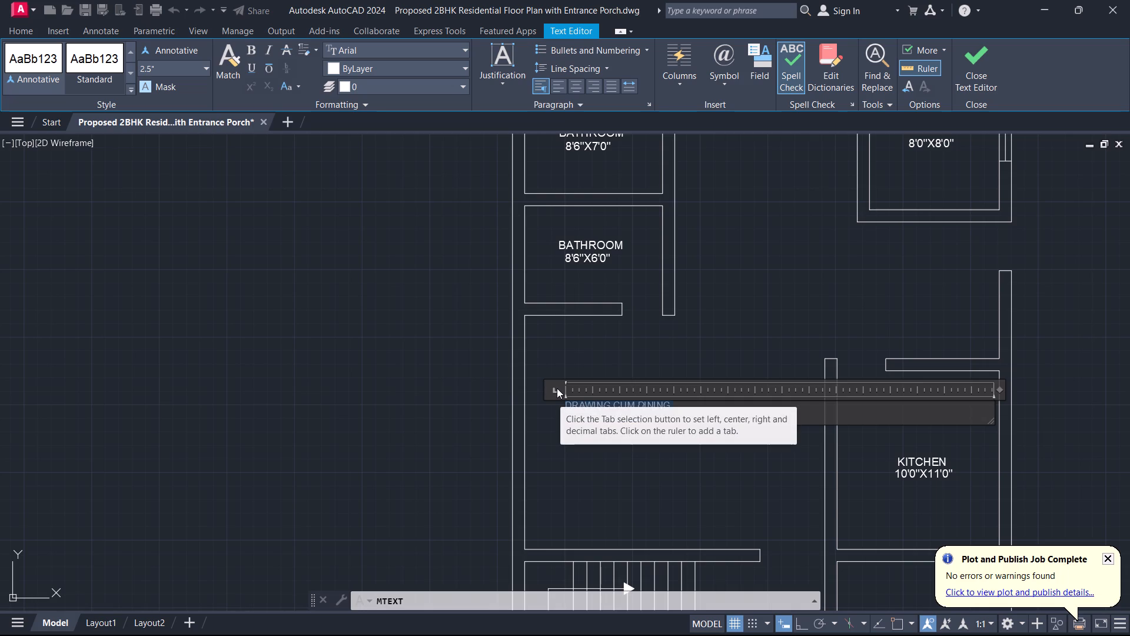
left_click(191, 61)
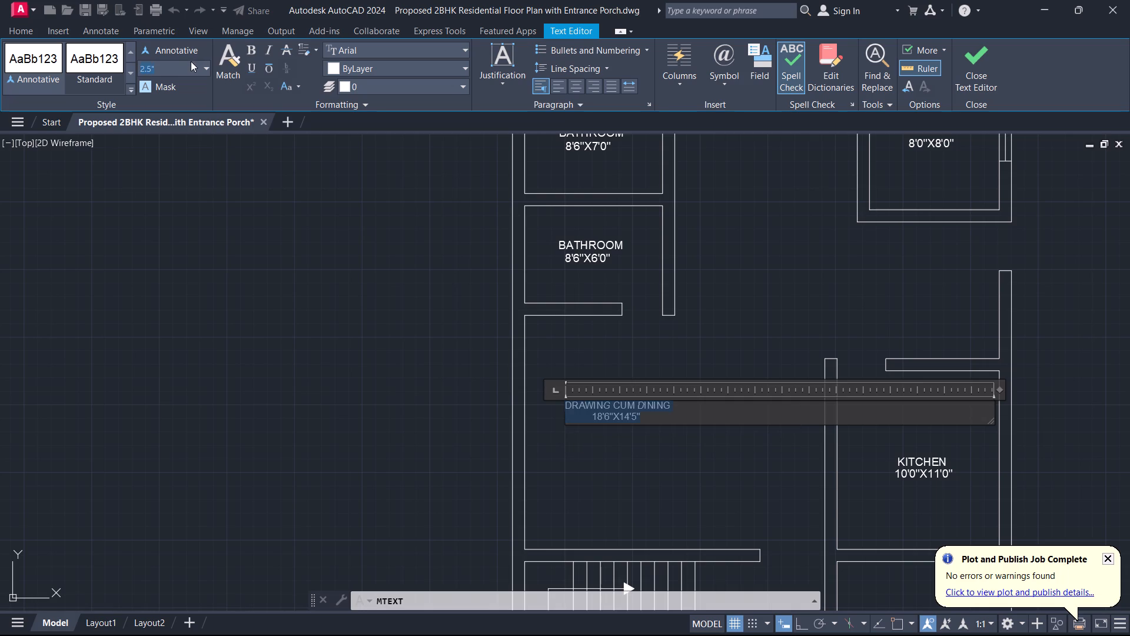
key("6")
key("Return")
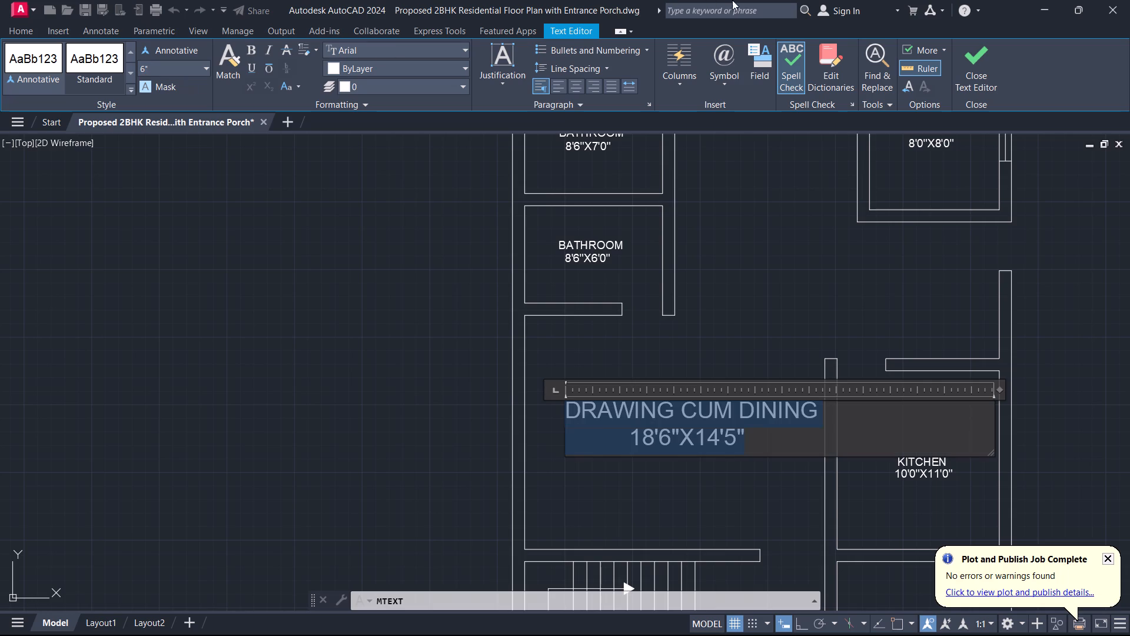
left_click(960, 55)
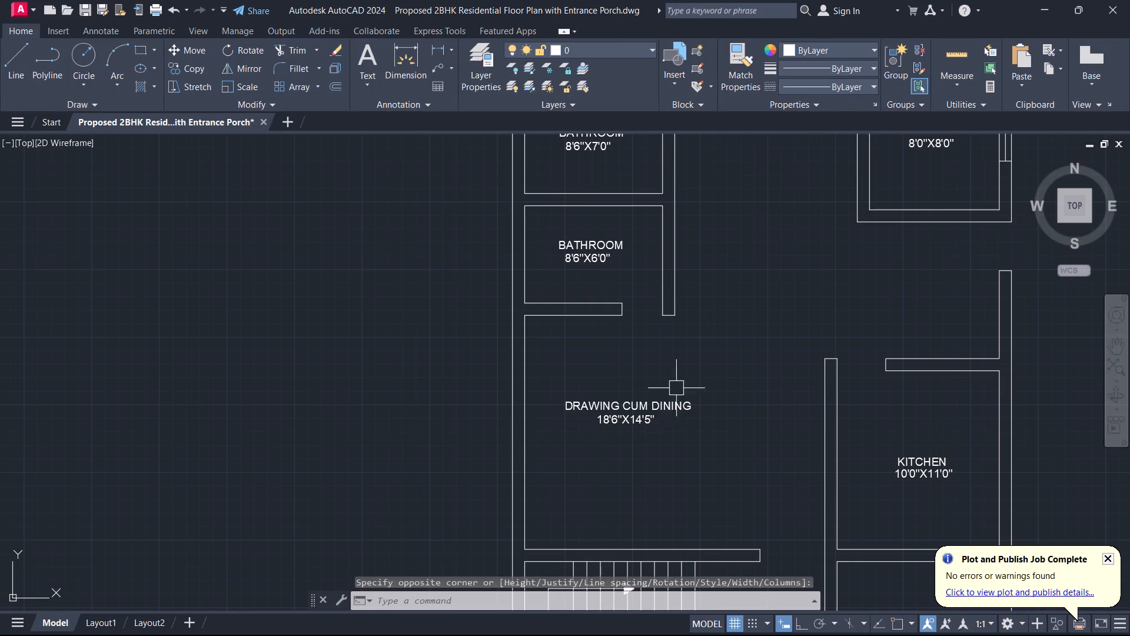
Move the DRAWING CUM DINING label about 2'-7" diagonally down and to the right, towards the middle of its room.
scroll(655, 447, "up", 1)
middle_click(655, 447)
left_click_drag(655, 447, 642, 445)
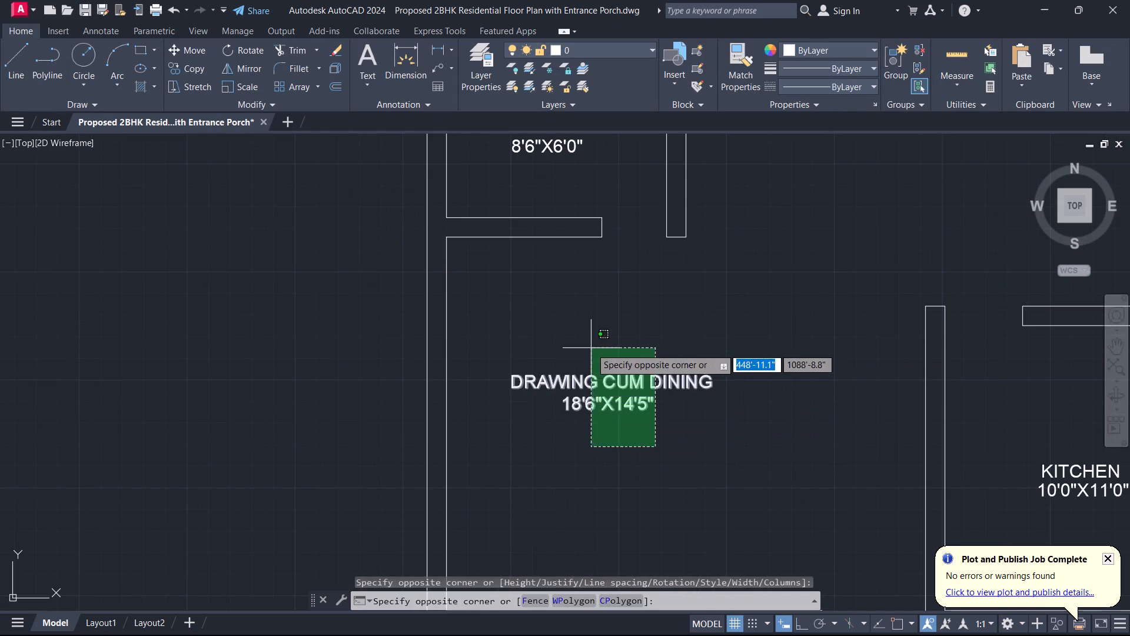
left_click(567, 332)
key("m")
key("space")
left_click(587, 357)
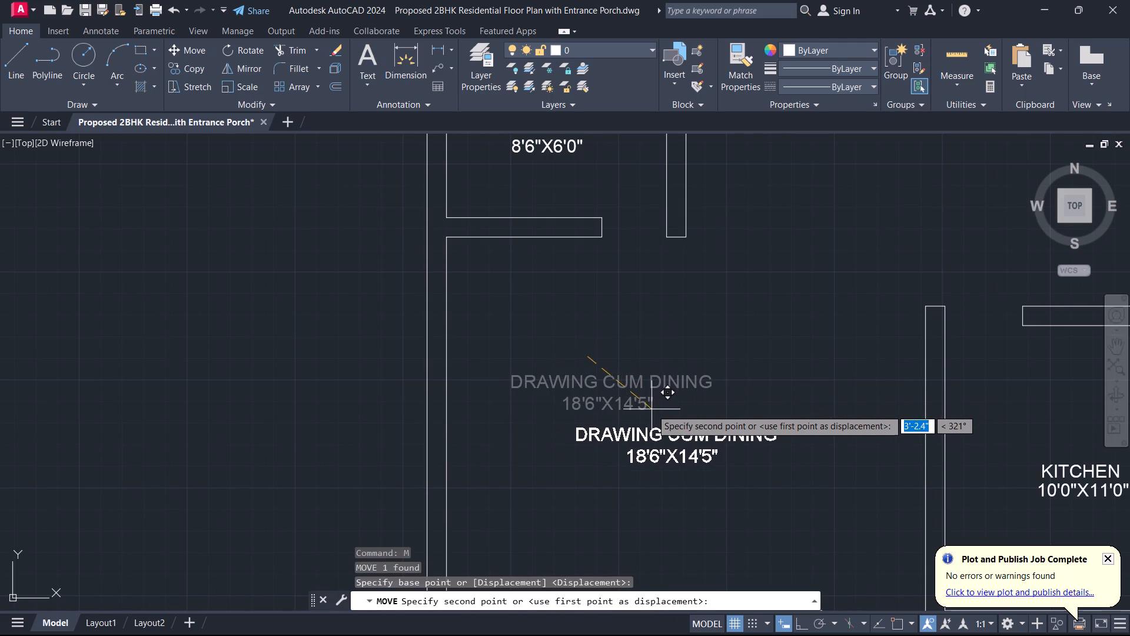
left_click(636, 402)
key("Escape")
scroll(640, 421, "down", 3)
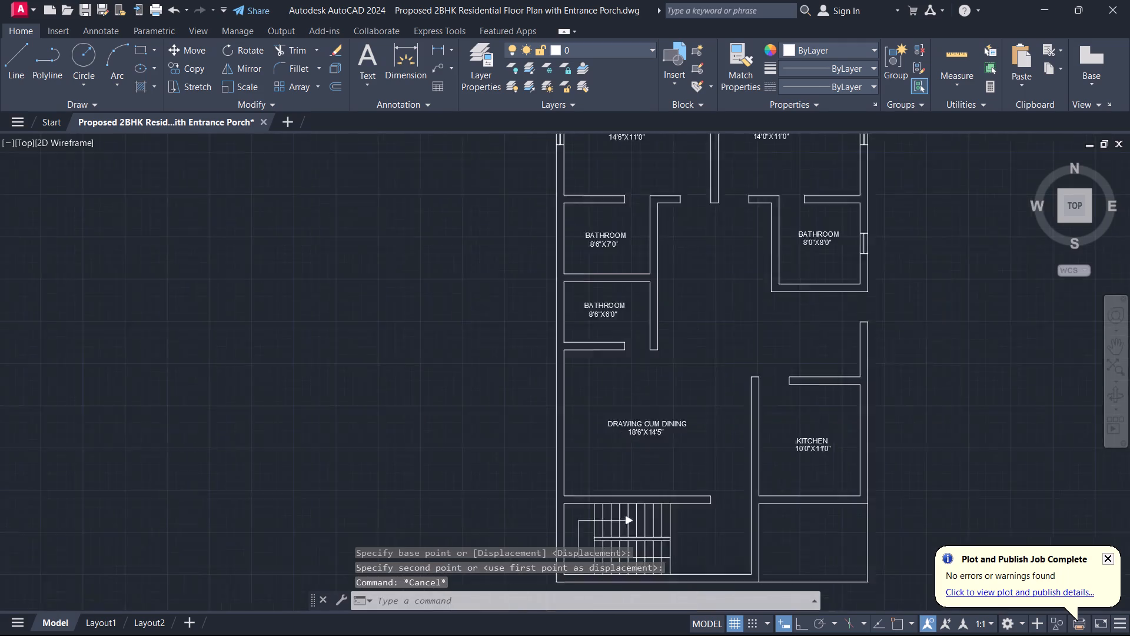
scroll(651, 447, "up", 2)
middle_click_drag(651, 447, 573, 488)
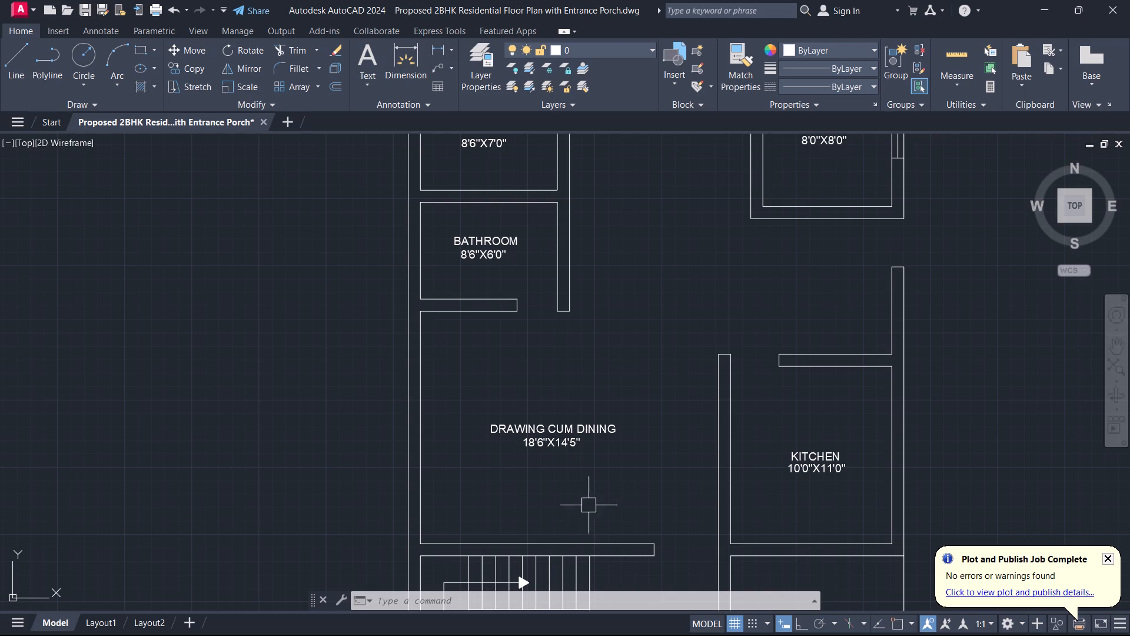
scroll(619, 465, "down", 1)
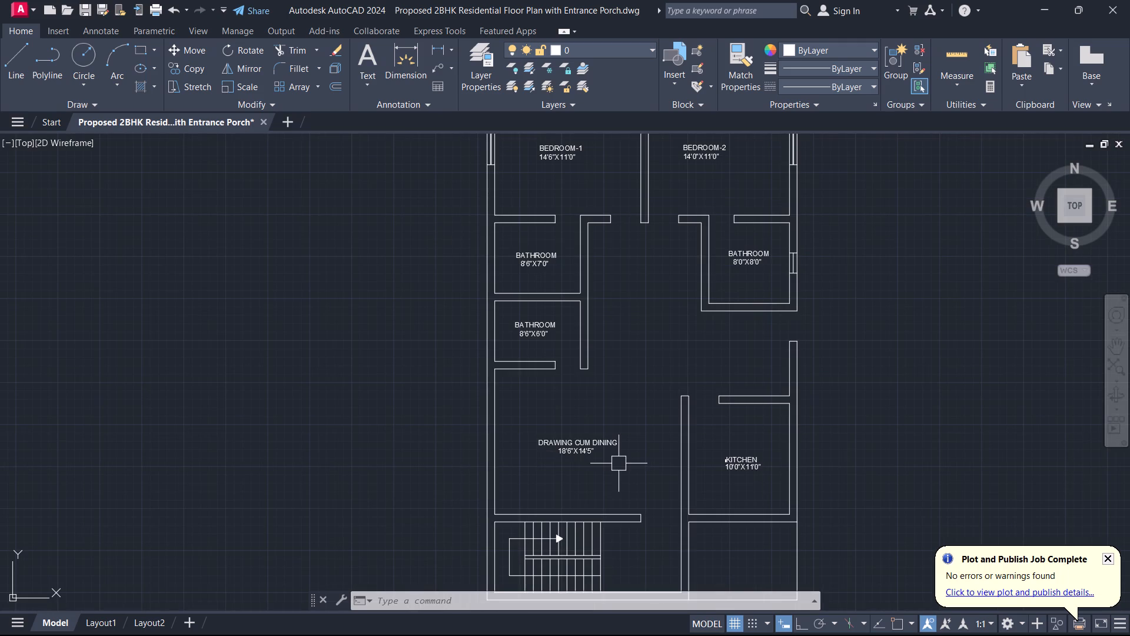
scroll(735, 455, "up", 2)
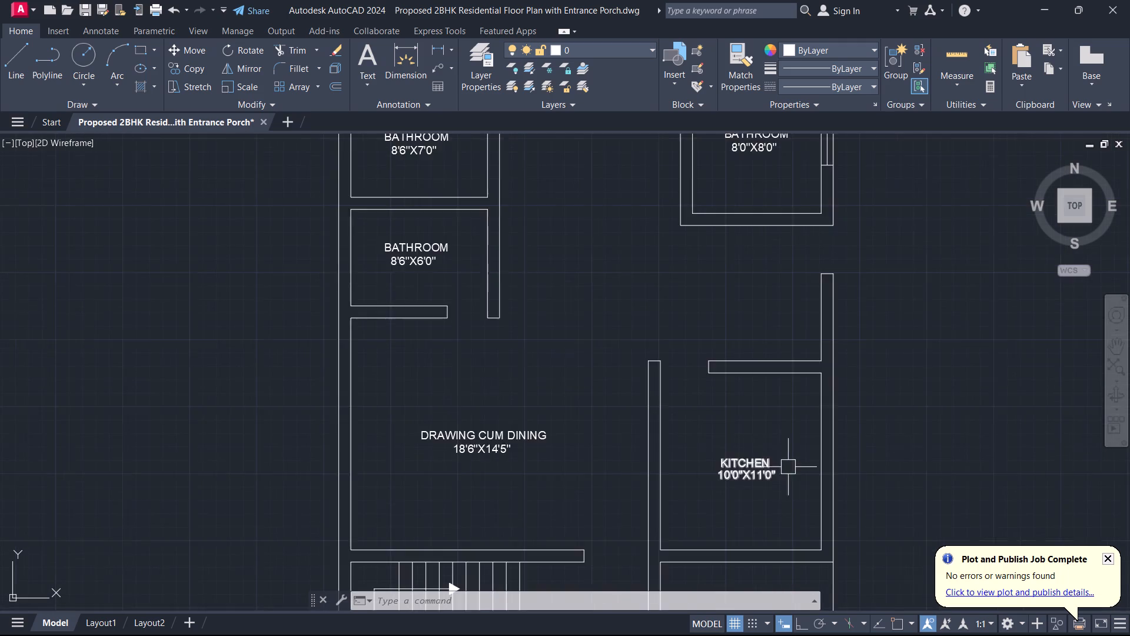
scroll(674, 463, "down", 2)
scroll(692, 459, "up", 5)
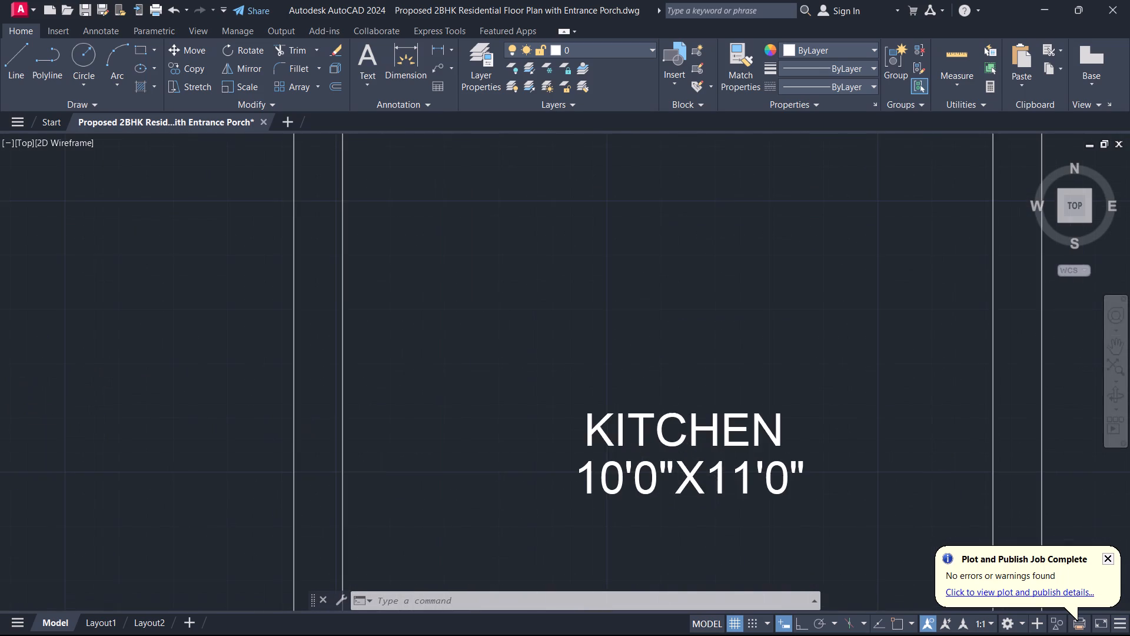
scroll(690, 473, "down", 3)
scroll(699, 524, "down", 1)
Copy the KITCHEN label about 11'-6" down into the empty rectangular area directly below the kitchen.
middle_click_drag(699, 525, 667, 267)
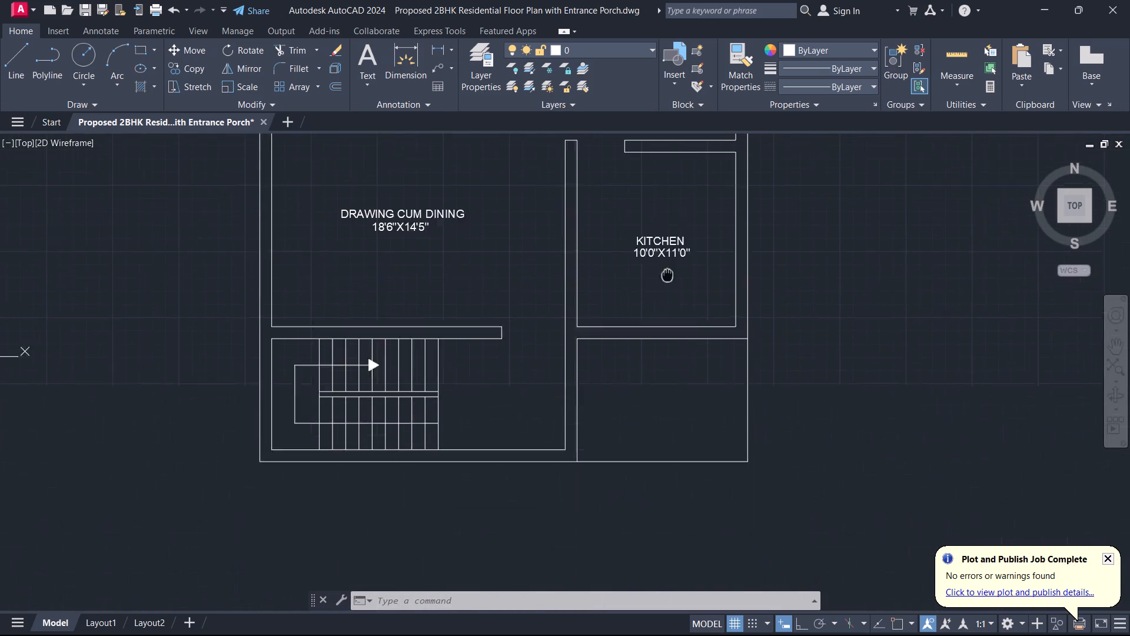
middle_click_drag(667, 267, 664, 248)
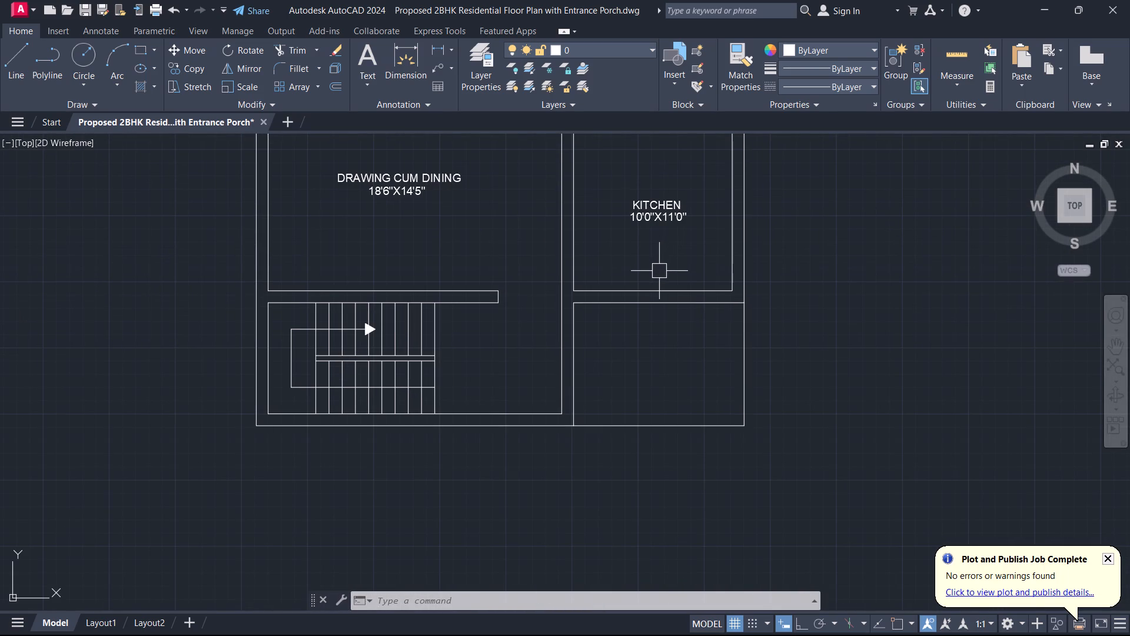
left_click(660, 260)
left_click(639, 197)
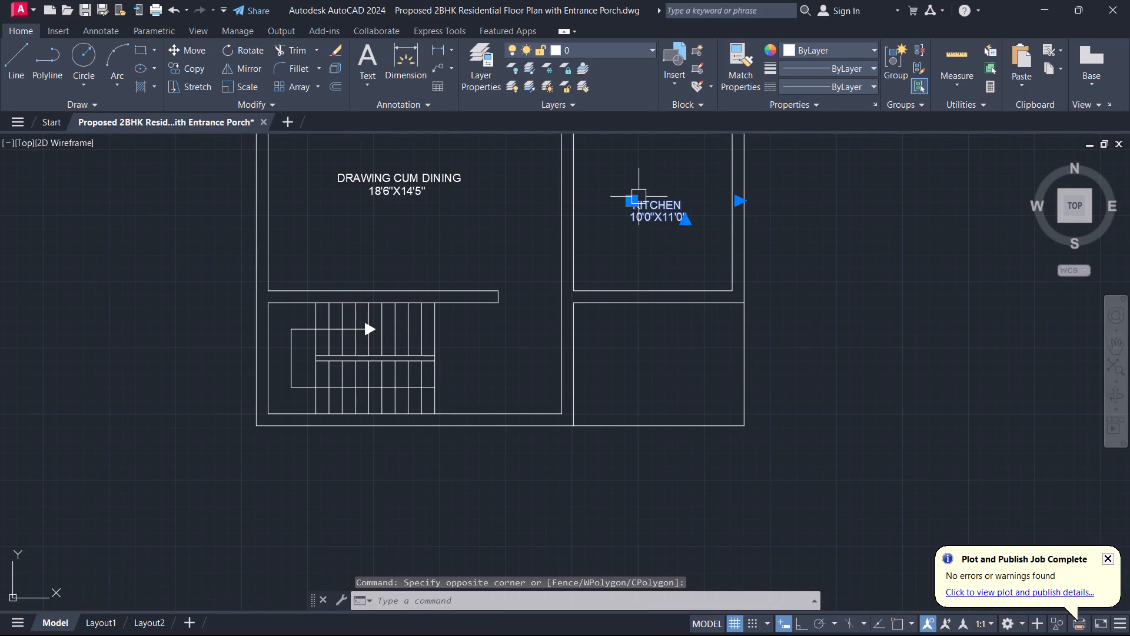
key("c")
type("O")
key("space")
left_click(636, 211)
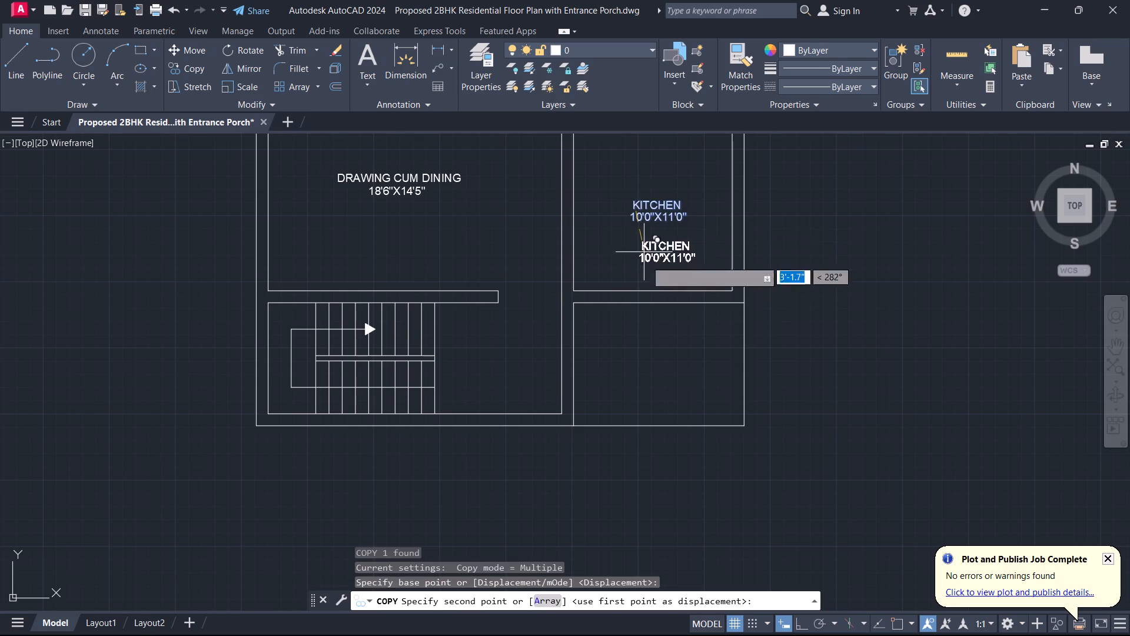
left_click(632, 363)
key("Escape")
Open the copied KITCHEN label for editing, widen its text frame and replace all its text with PORCH.
double_click(646, 357)
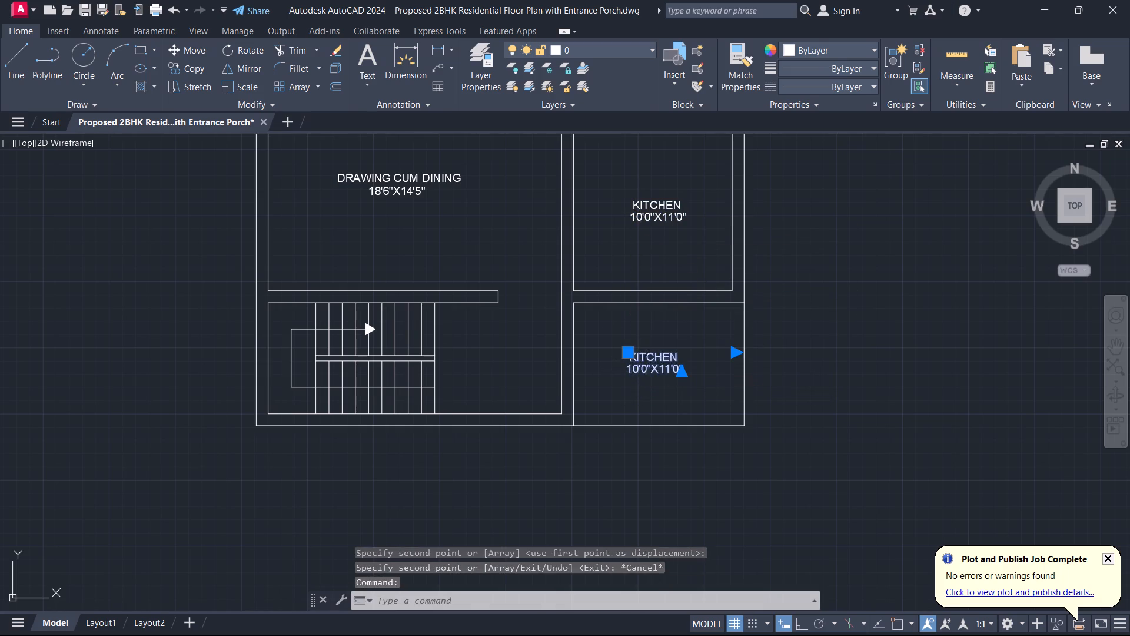
left_click_drag(786, 407, 559, 303)
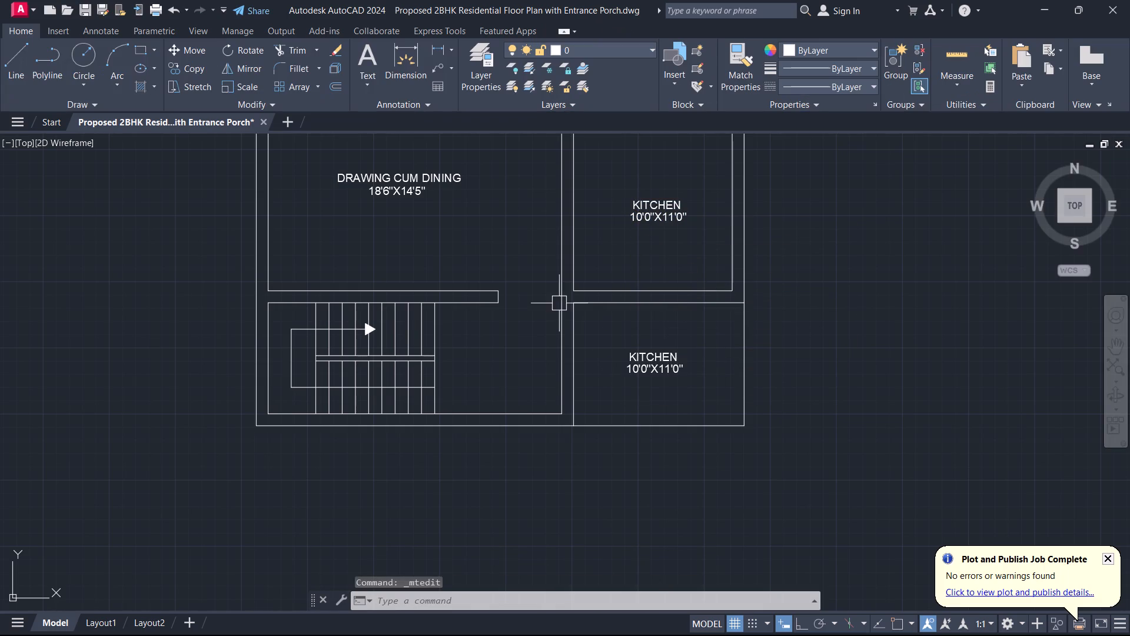
double_click(656, 362)
left_click_drag(839, 399, 835, 398)
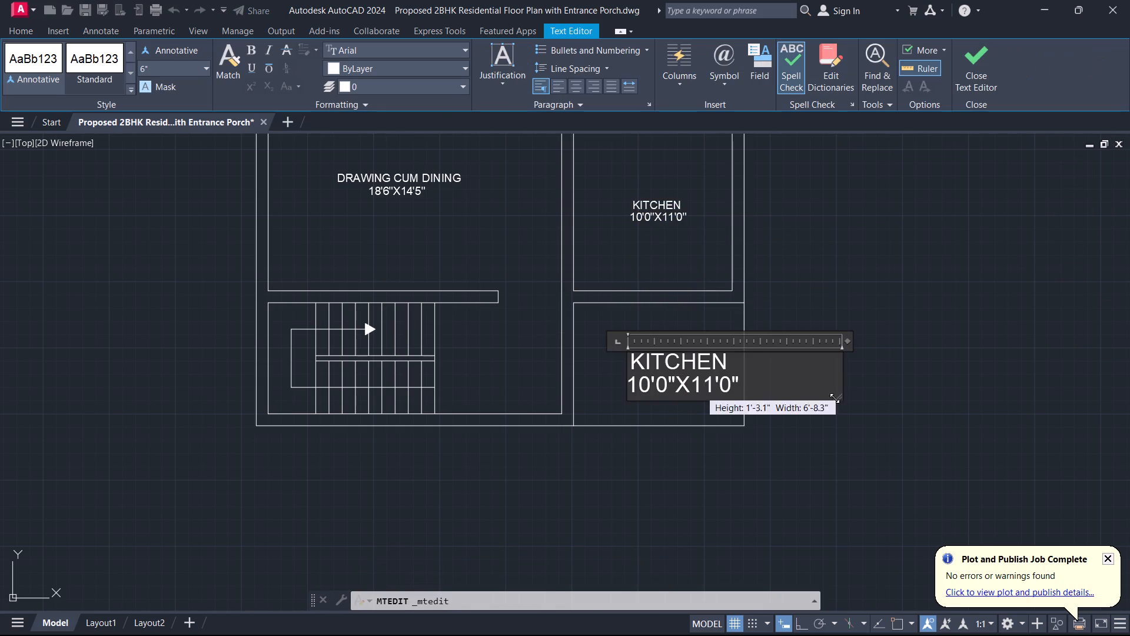
left_click_drag(835, 398, 875, 412)
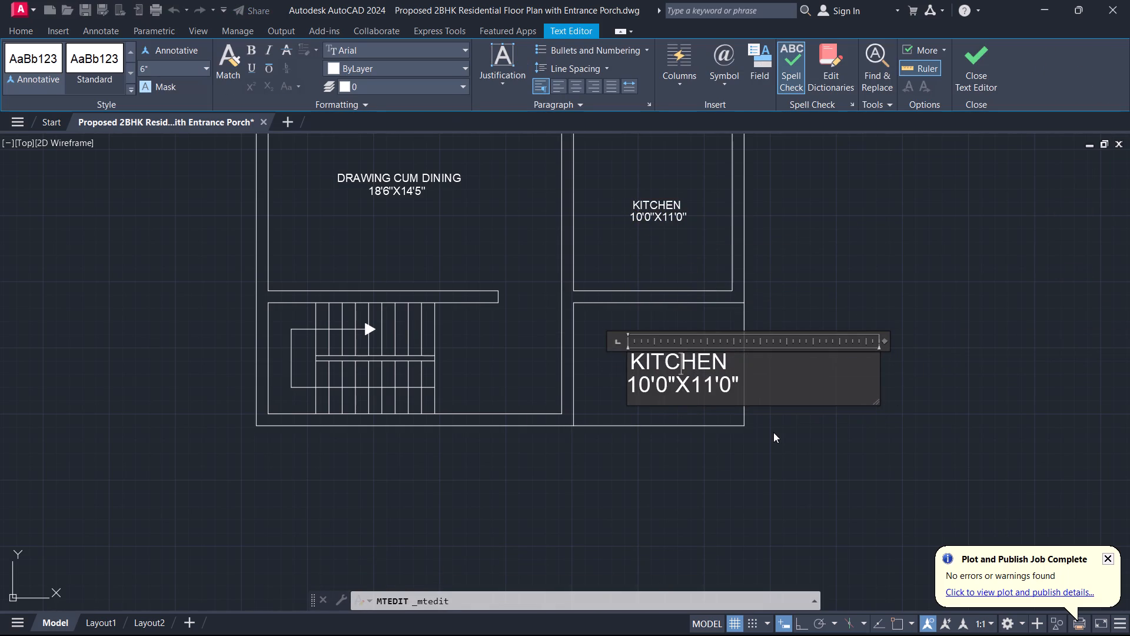
left_click_drag(755, 385, 511, 315)
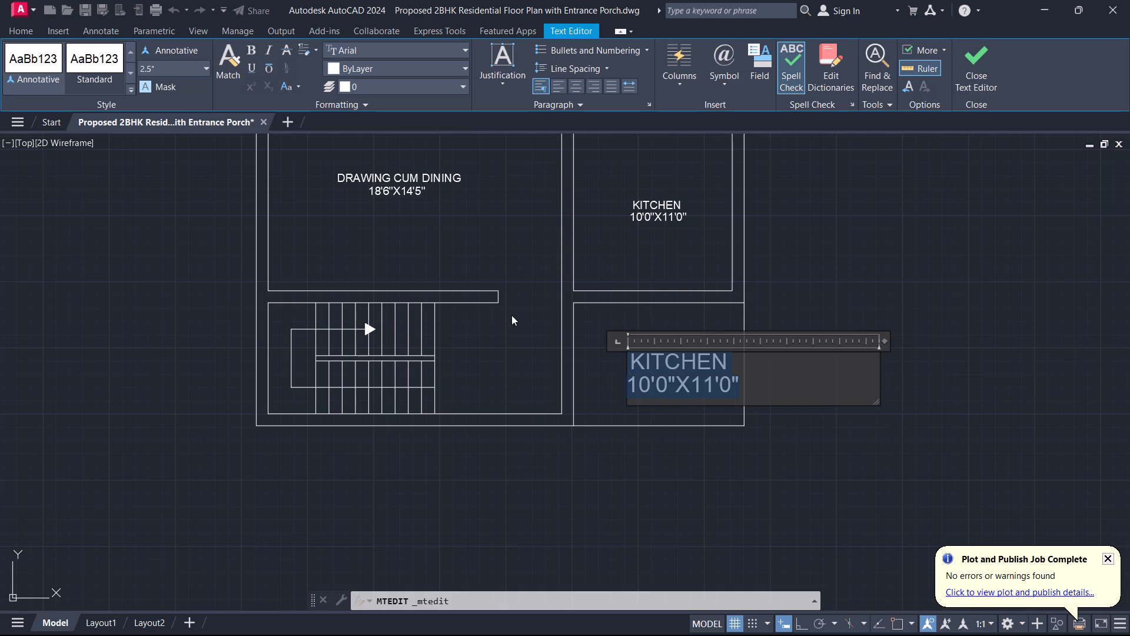
type("POR")
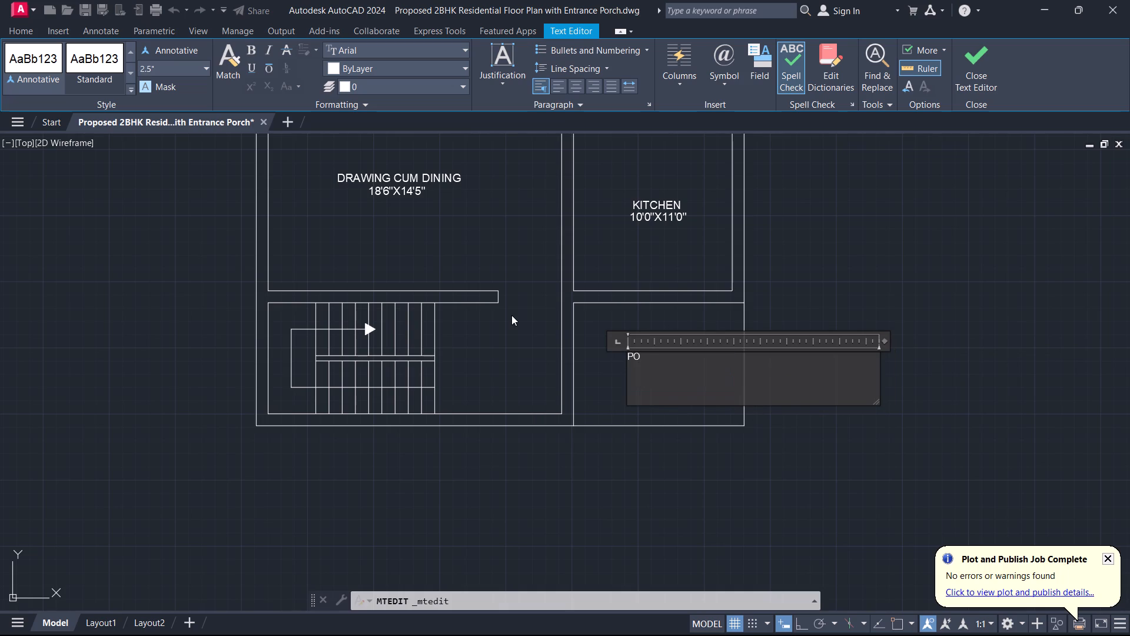
type("CH")
Add the room size 10'5"X7'5" as a second line under the PORCH name.
key("Return")
type("10")
key("apostrophe")
type("5\"")
key("7")
key("BackSpace")
type("X7'")
type("5\"")
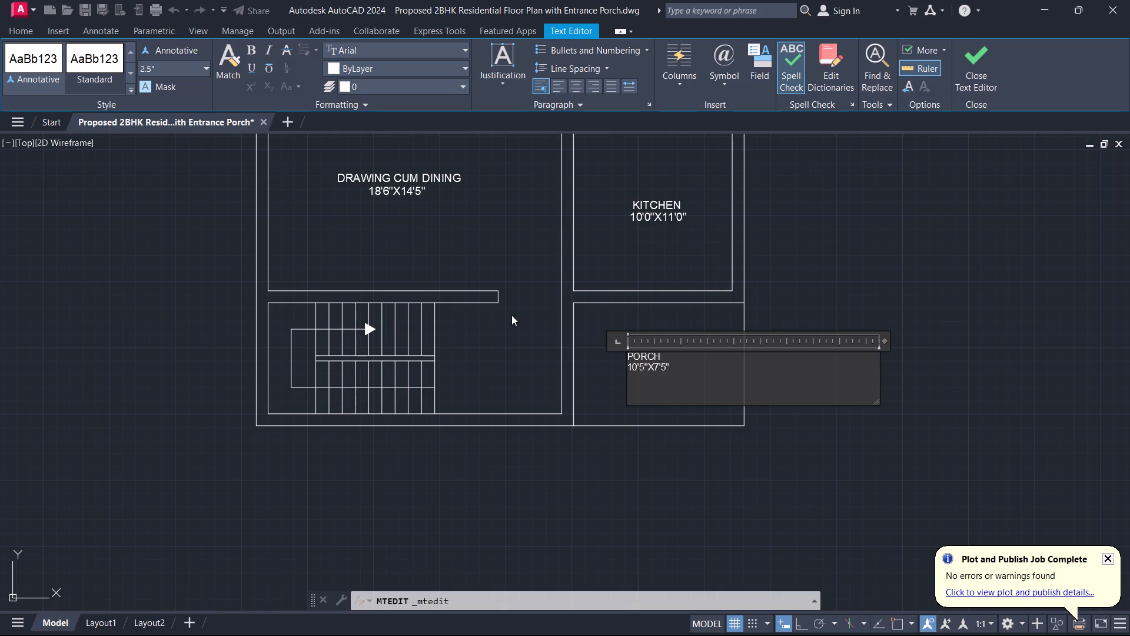
Indent the PORCH name by one space to centre it above its size line.
key("ctrl+Left")
key("ctrl+Left")
key("ctrl+Left")
key("ctrl+Left")
key("ctrl+Left")
key("ctrl+Left")
key("space")
key("space")
key("BackSpace")
Set the text height of both lines of the PORCH label to 6" and finish editing the label.
key("shift+Right")
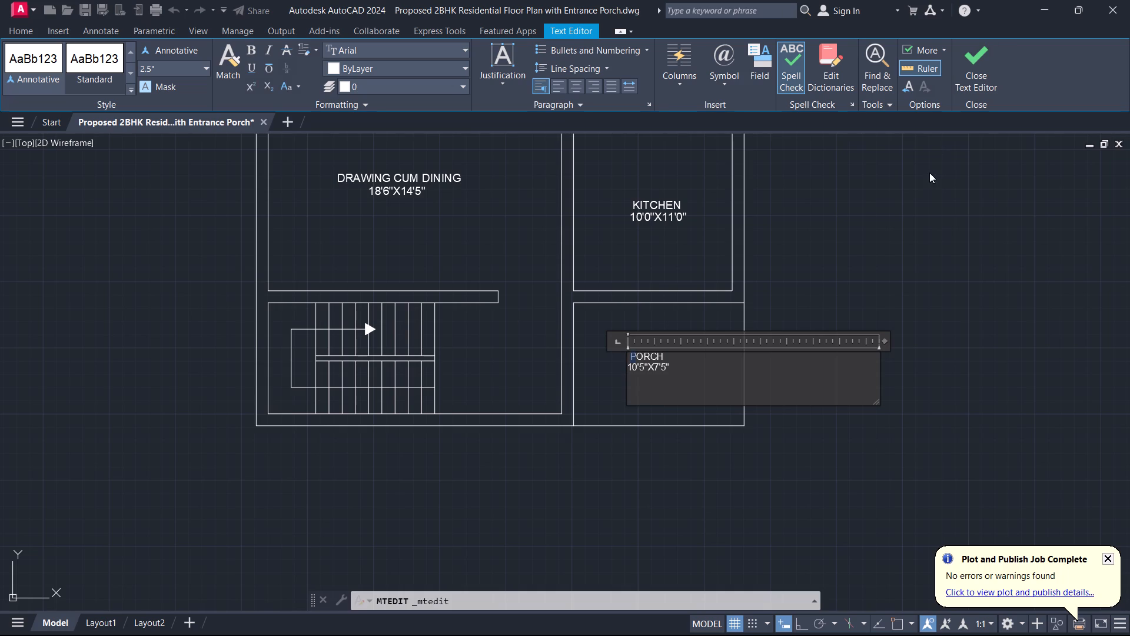
key("shift+Down")
key("shift+Right")
key("shift+Right")
key("shift+Right")
key("shift+Right")
key("shift+Right")
key("shift+Right")
key("shift+Right")
key("shift+Right")
key("shift+Right")
key("shift+Right")
key("shift+Right")
key("shift+Right")
key("shift+Right")
key("shift+Right")
key("shift+Right")
key("shift+Right")
key("shift+Right")
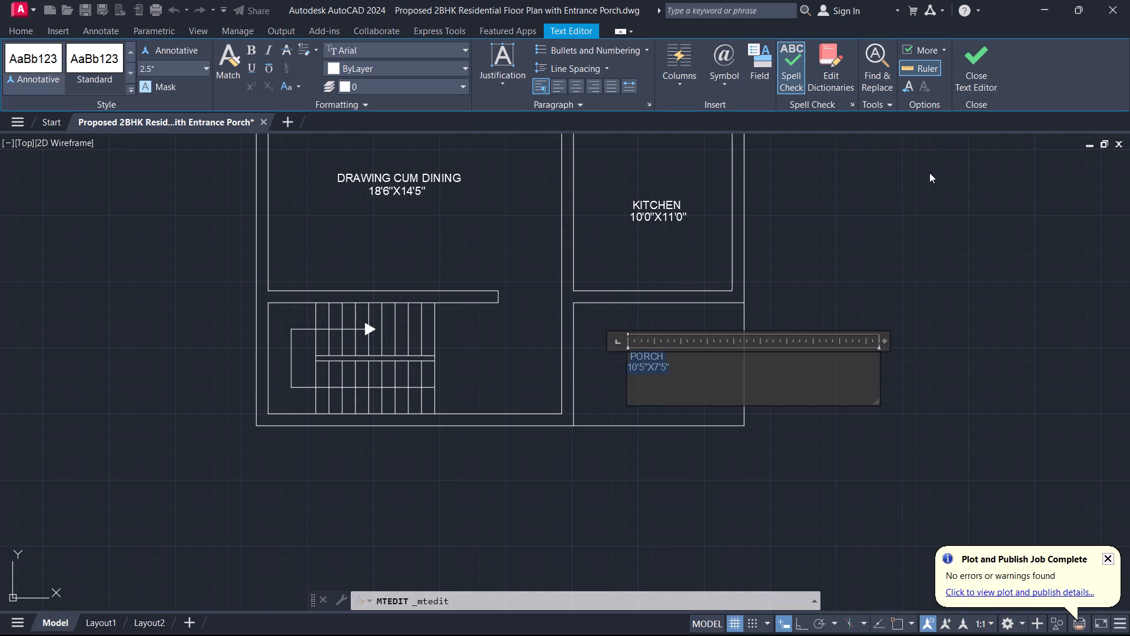
key("shift+Right")
left_click(175, 63)
key("6")
key("Return")
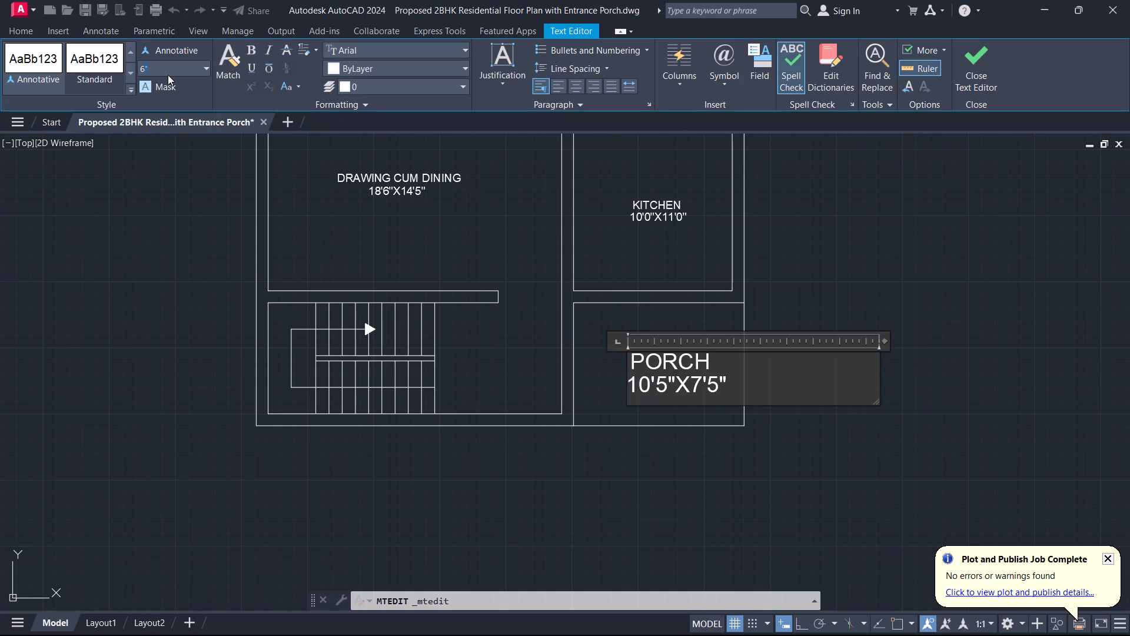
left_click(991, 54)
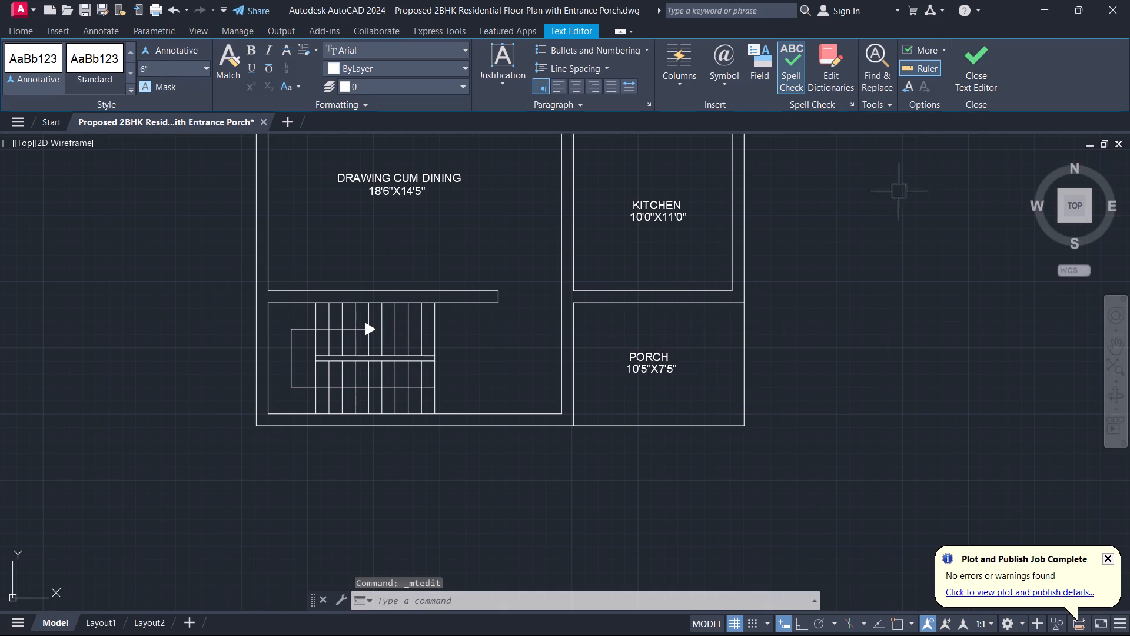
Move the PORCH label diagonally down and to the right, towards the middle of the porch rectangle.
scroll(652, 458, "up", 2)
left_click(769, 271)
left_click(682, 269)
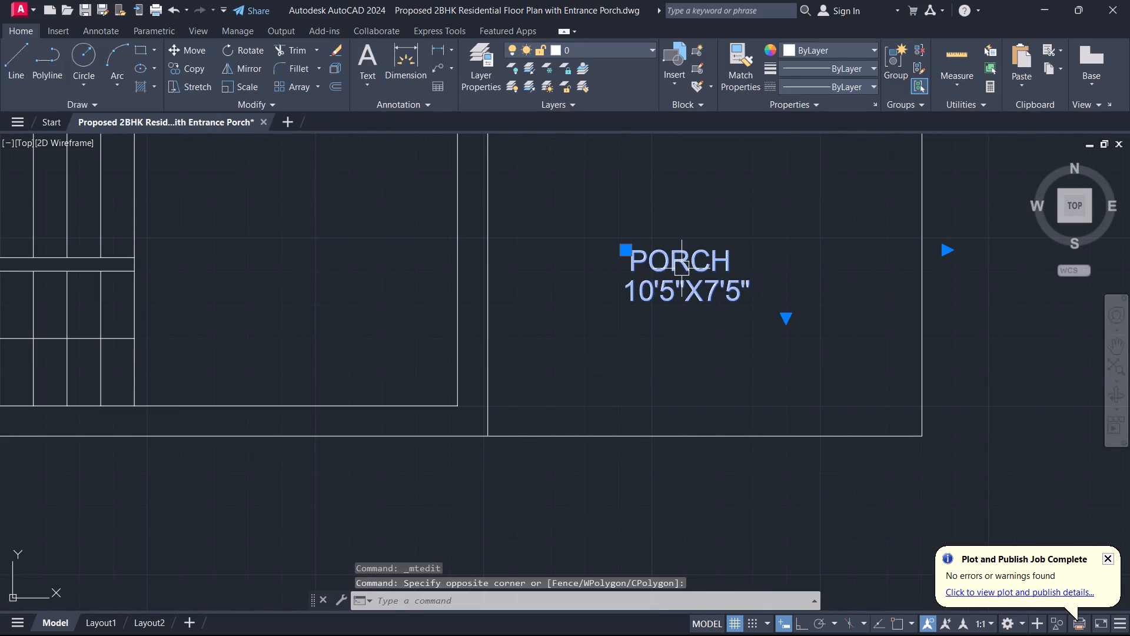
type("M")
key("space")
scroll(682, 269, "up", 2)
left_click_drag(682, 265, 703, 289)
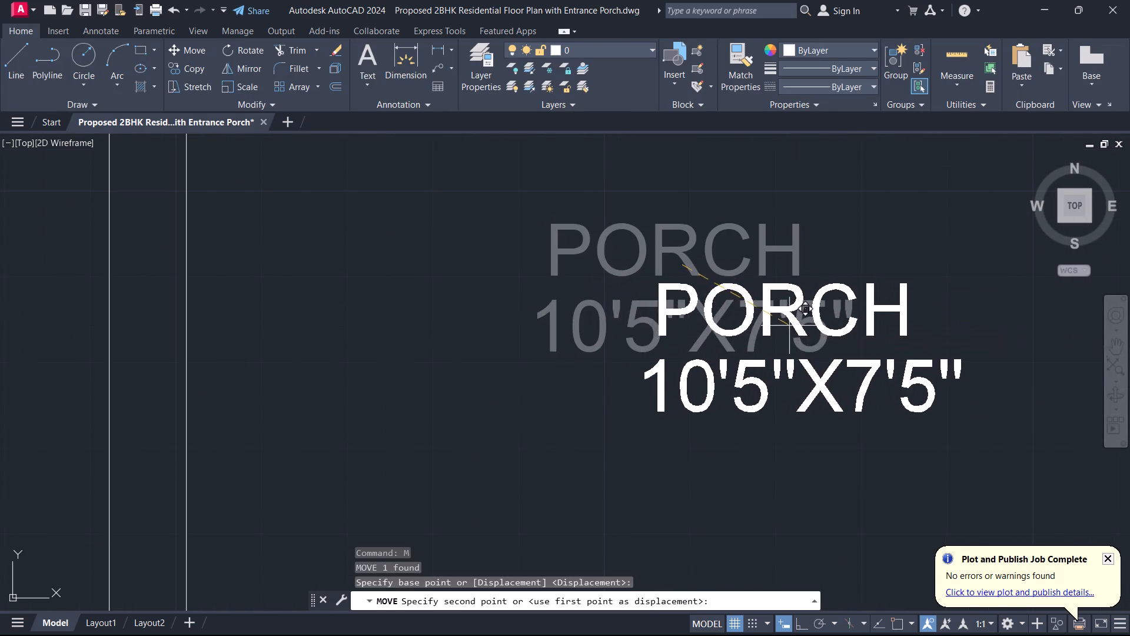
left_click(789, 326)
key("Escape")
Nudge the PORCH label slightly up and to the left to centre it better in the porch.
scroll(770, 323, "down", 4)
scroll(764, 333, "up", 2)
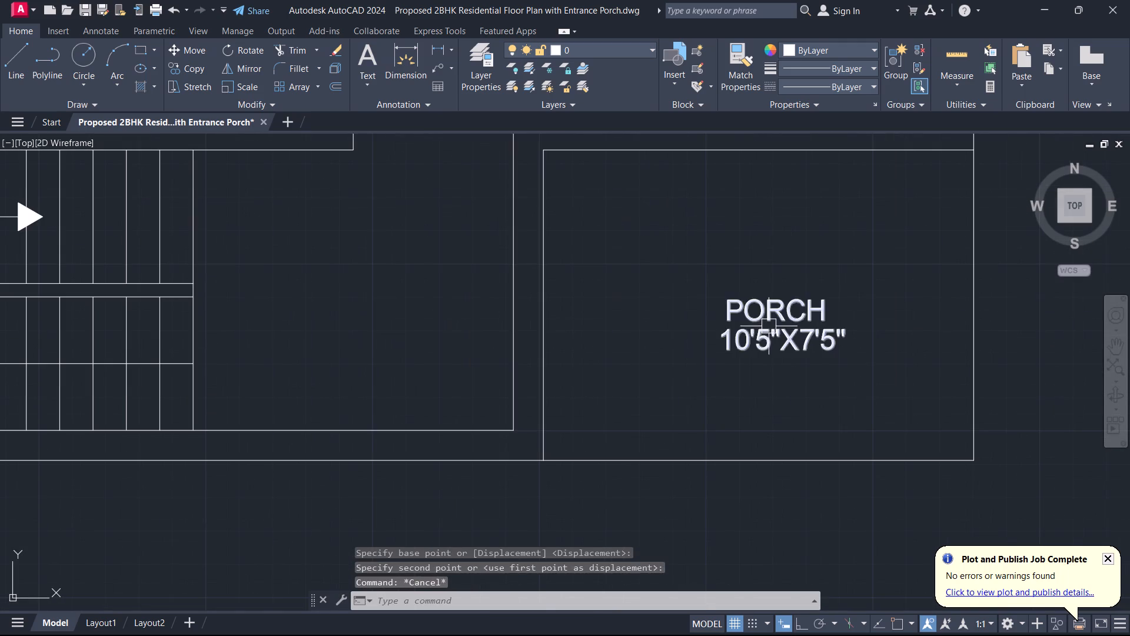
left_click(769, 326)
type("M")
key("space")
scroll(768, 324, "up", 1)
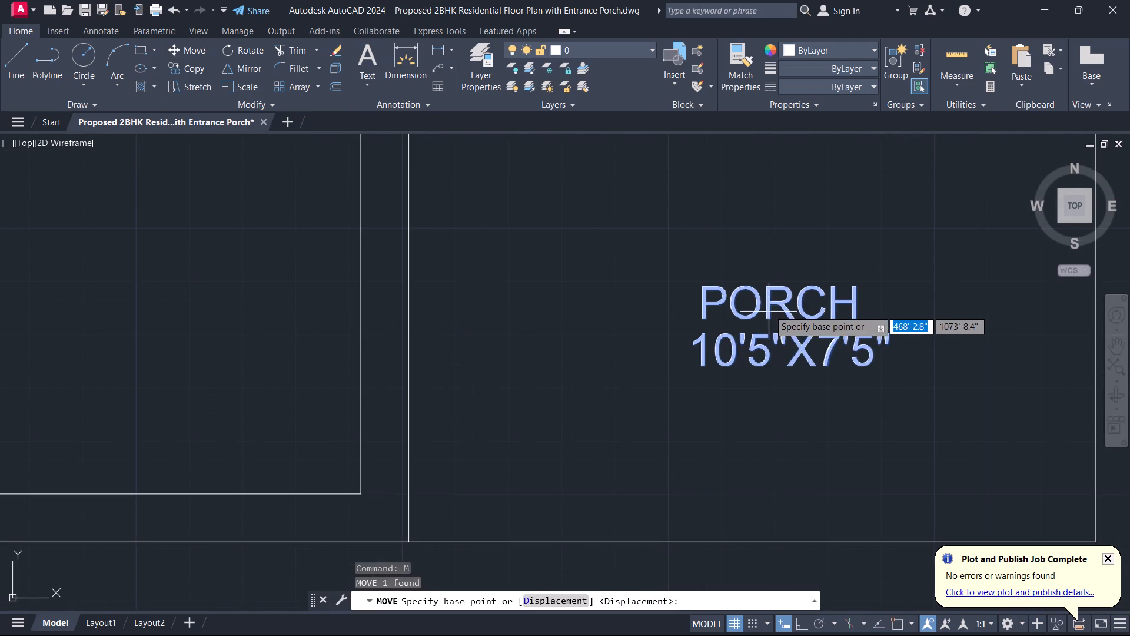
left_click(771, 305)
left_click(747, 289)
key("Escape")
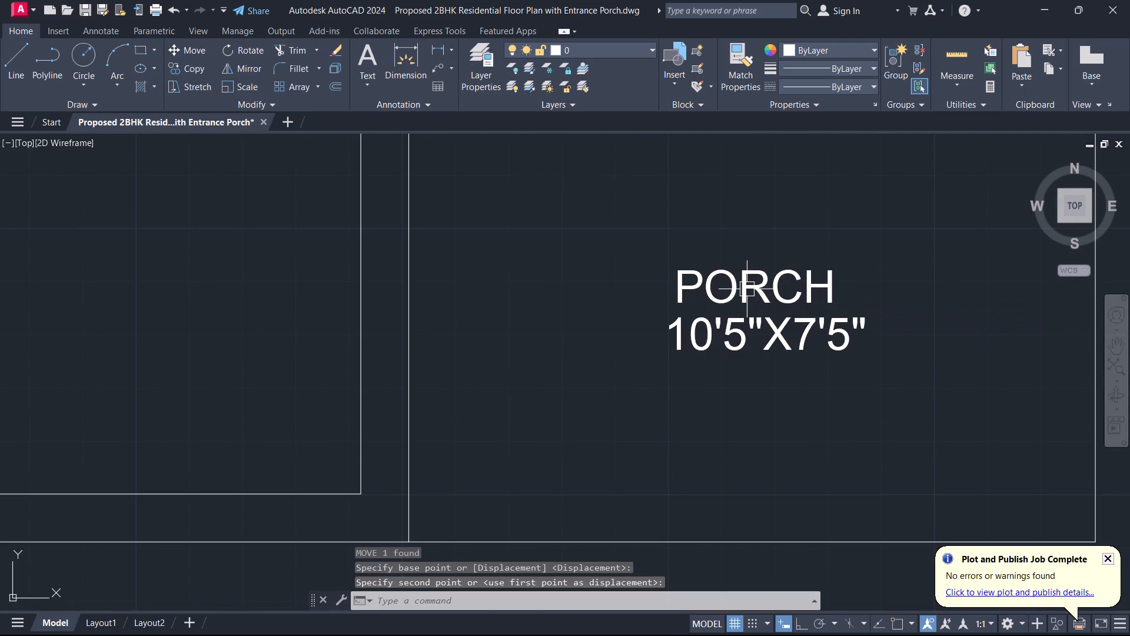
Review the whole floor plan, examining the room labels and the wall layout from the porch up to the bedrooms.
scroll(747, 289, "down", 5)
scroll(739, 336, "up", 2)
middle_click_drag(743, 350, 865, 635)
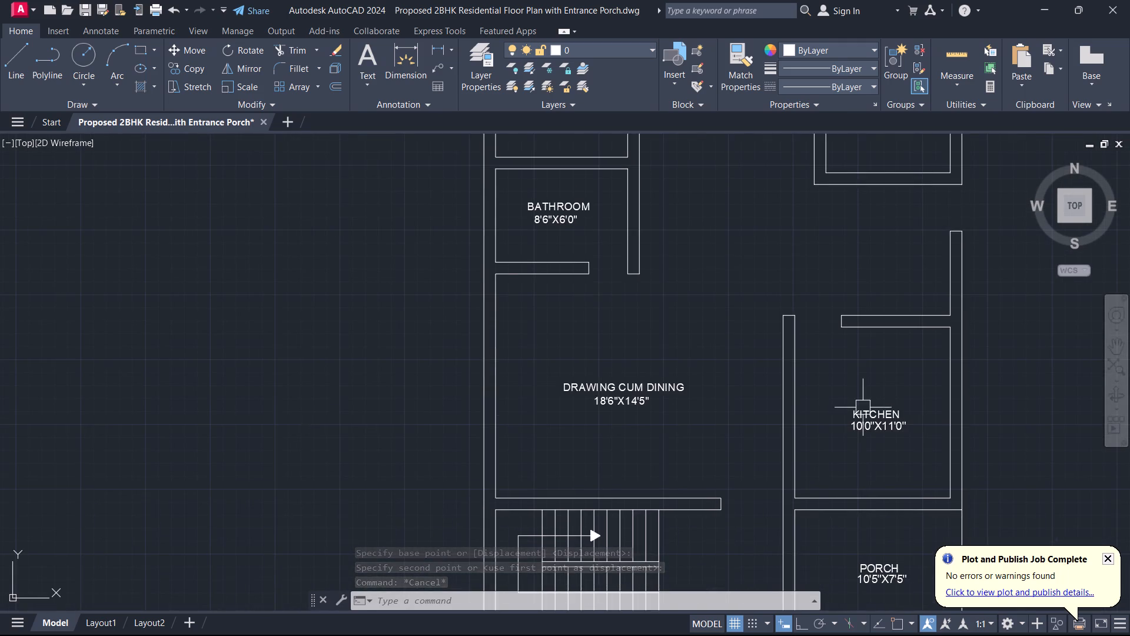
middle_click_drag(863, 408, 799, 455)
scroll(859, 403, "down", 1)
scroll(799, 455, "down", 1)
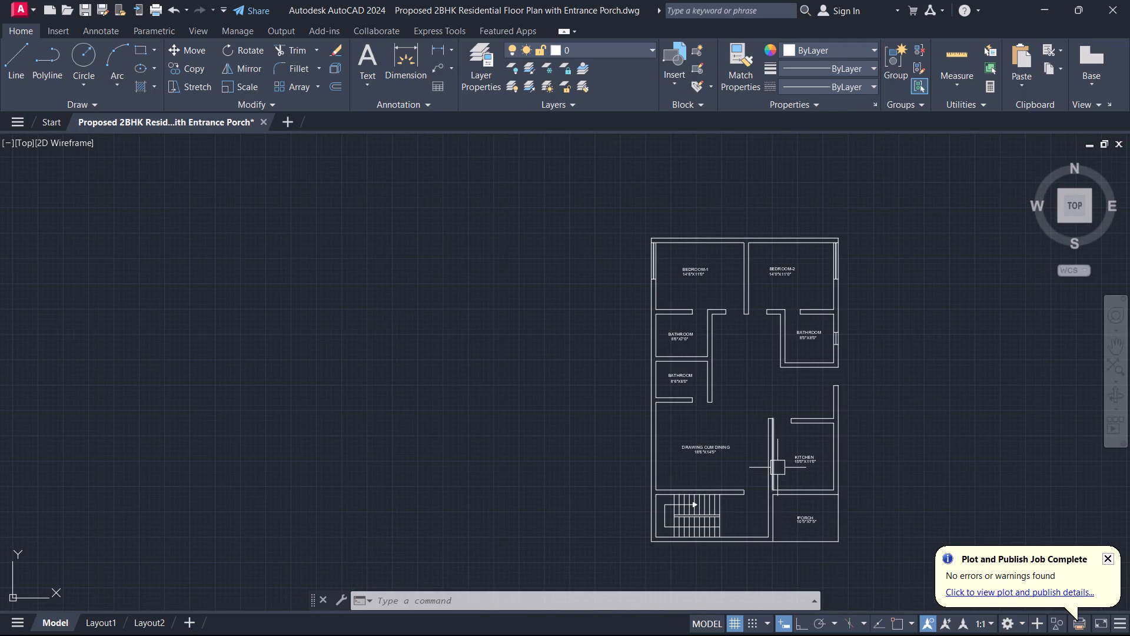
scroll(770, 461, "down", 1)
scroll(764, 393, "up", 2)
middle_click_drag(734, 455, 775, 398)
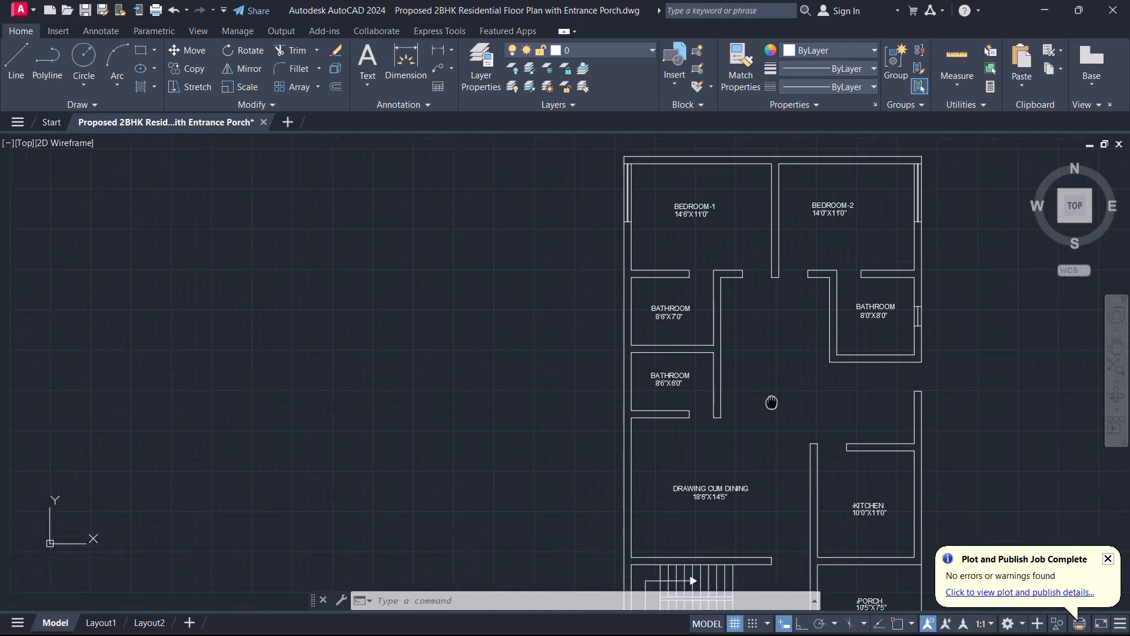
middle_click_drag(775, 398, 779, 388)
middle_click_drag(772, 396, 600, 442)
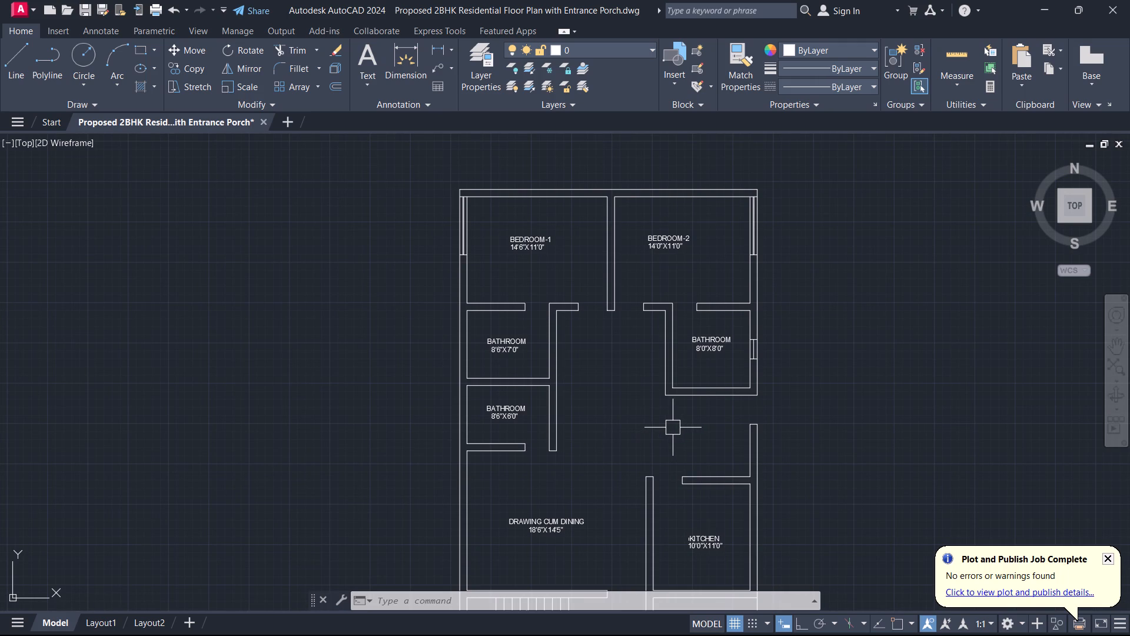
middle_click_drag(672, 428, 668, 432)
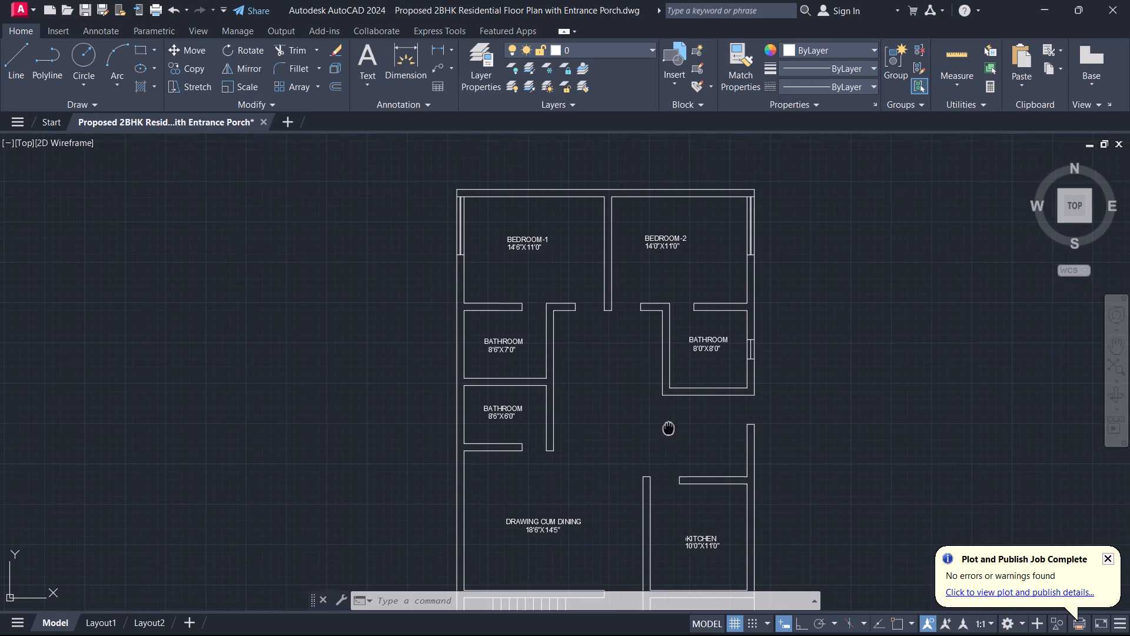
middle_click_drag(668, 432, 673, 448)
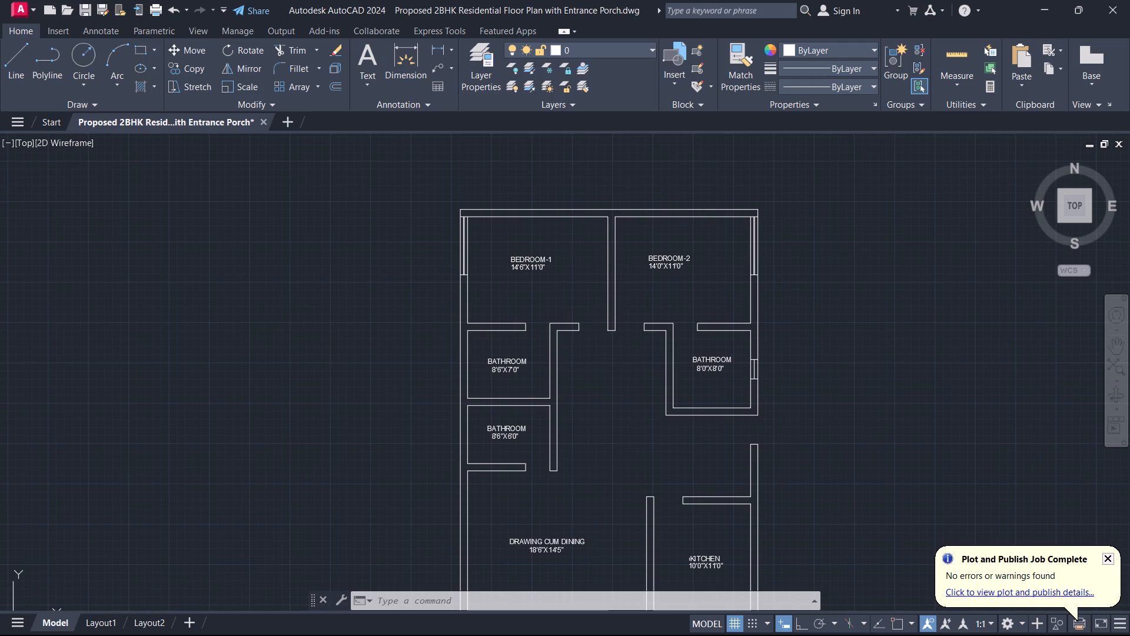
middle_click_drag(669, 447, 662, 423)
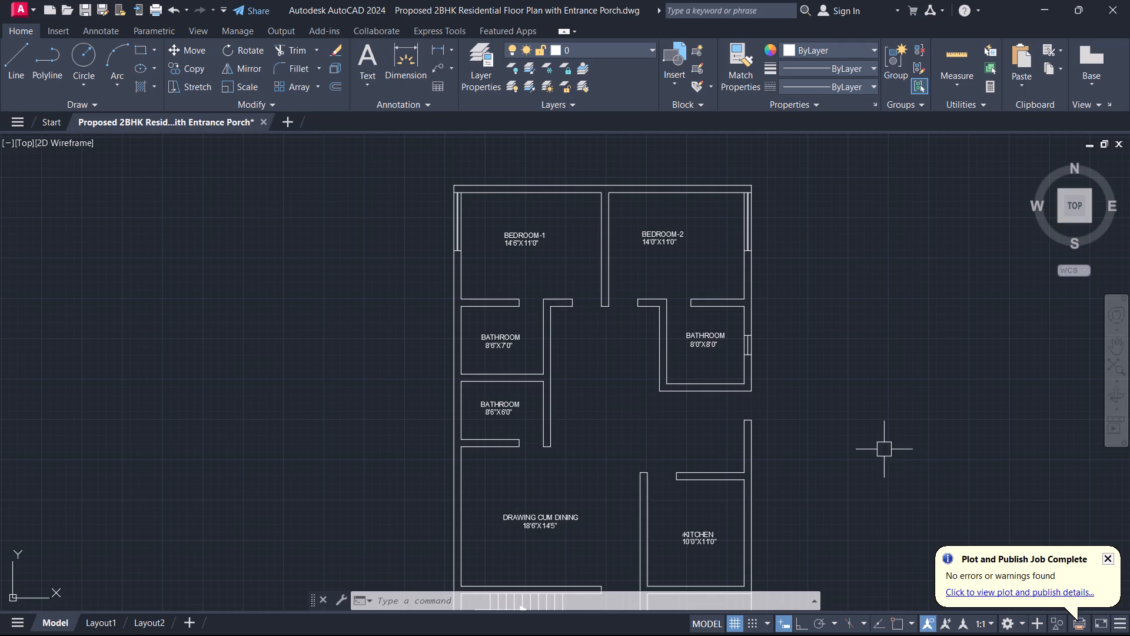
Start the Offset command.
type("O")
key("space")
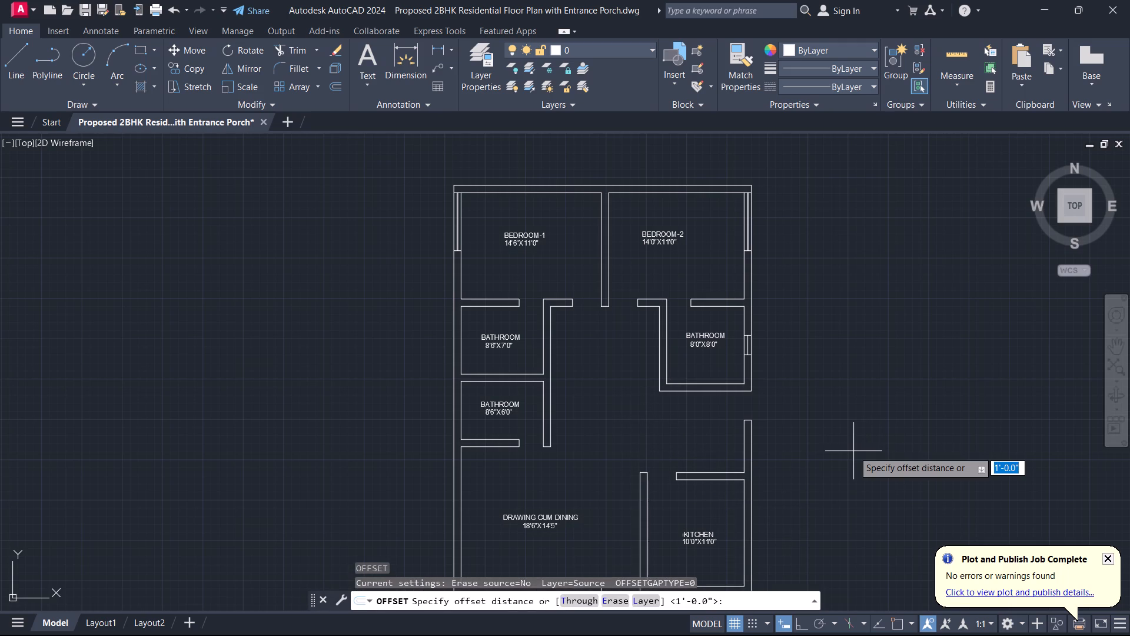
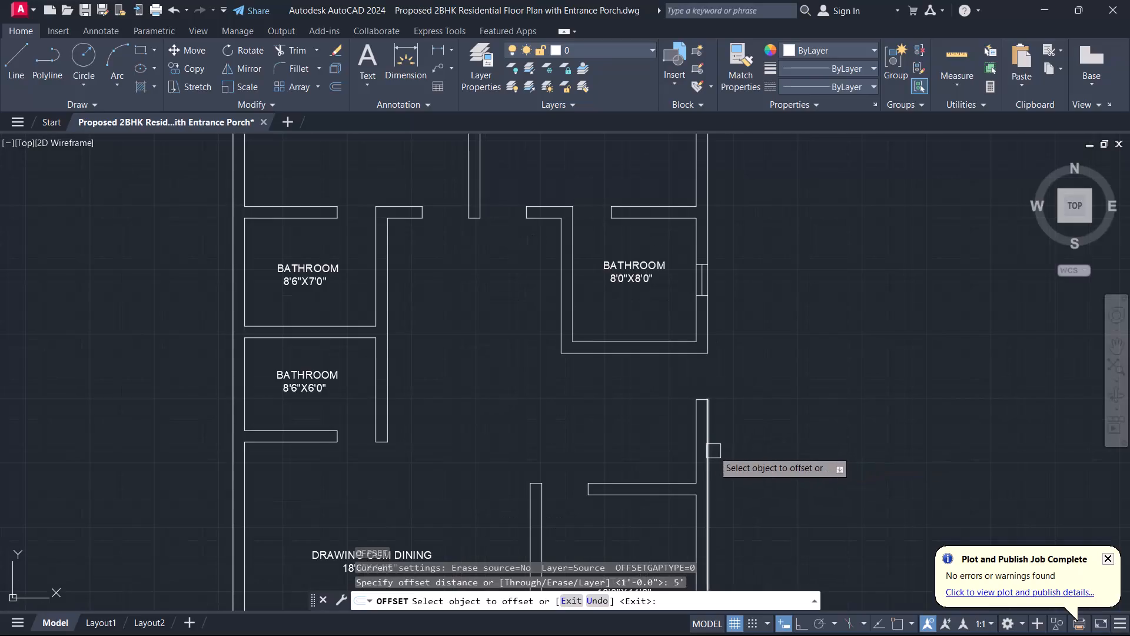
Offset the outer face of the exterior wall beside the kitchen outward by 5'.
left_click_drag(708, 448, 723, 451)
left_click(791, 466)
key("Escape")
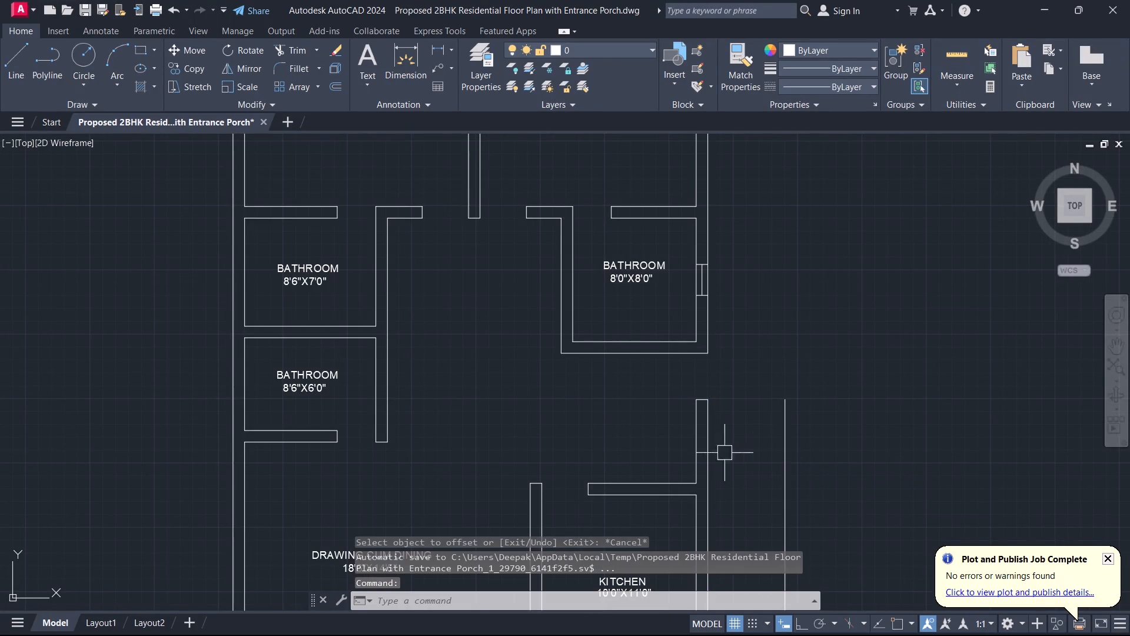
Fillet the offset line at zero radius with the kitchen's upper wall line and the 8'0"X8'0" bathroom's inner bottom wall line.
key("f")
key("space")
left_click(666, 495)
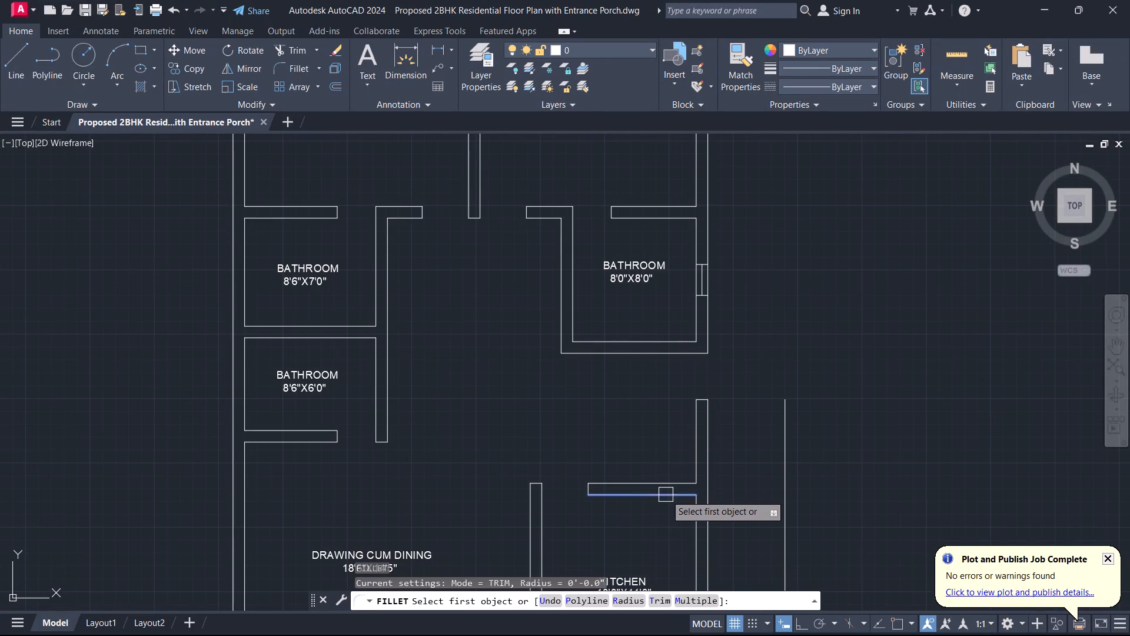
left_click(788, 439)
key("space")
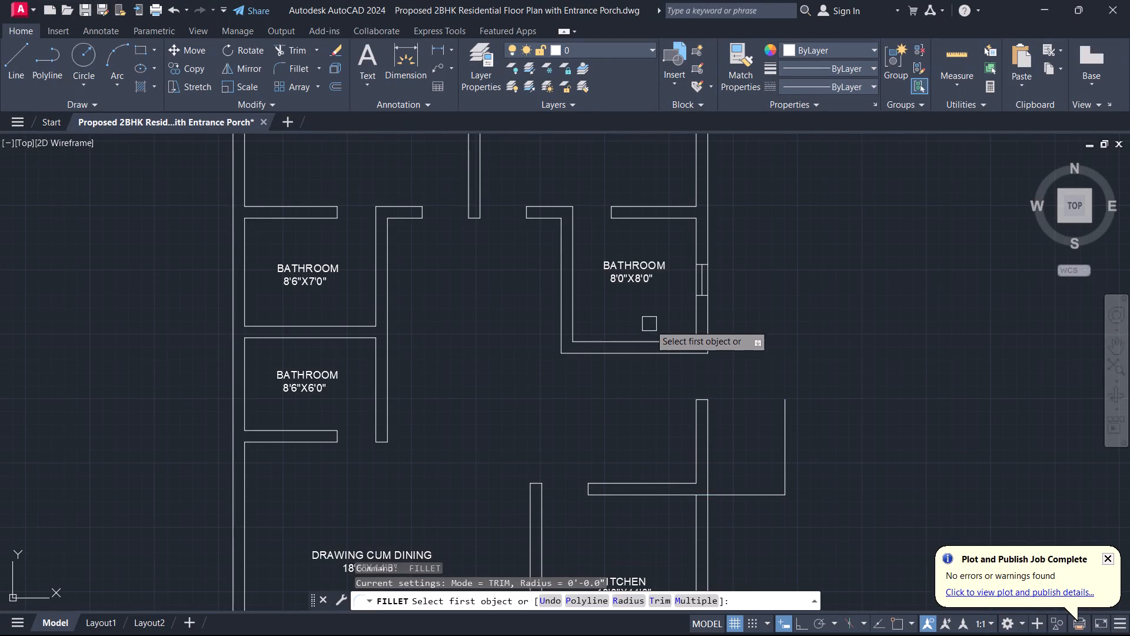
left_click(654, 336)
left_click(786, 428)
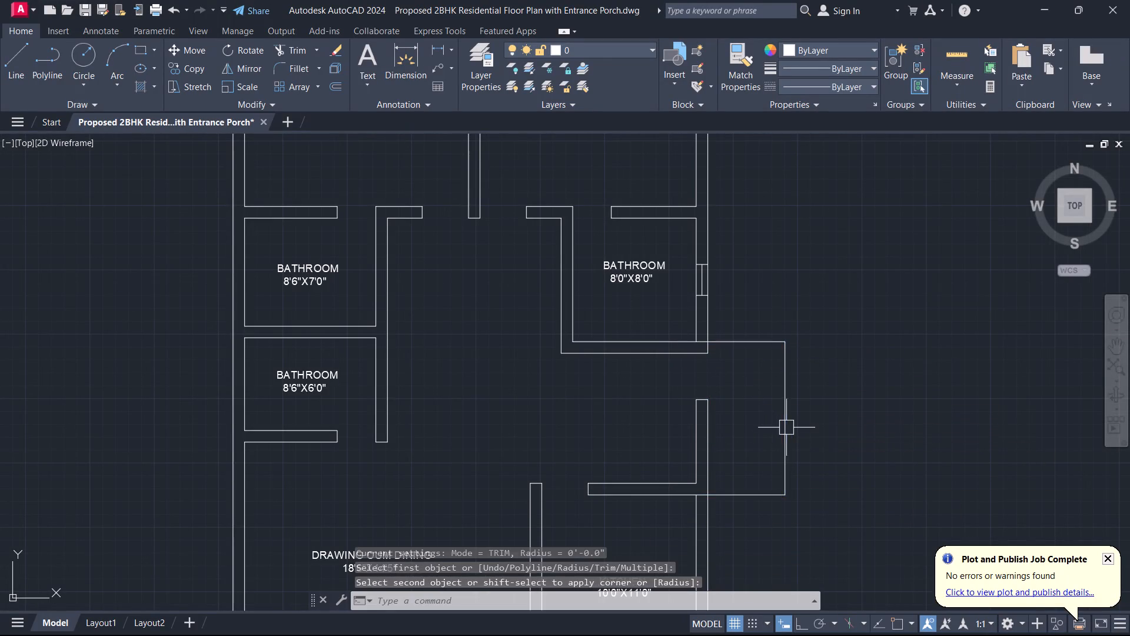
key("Escape")
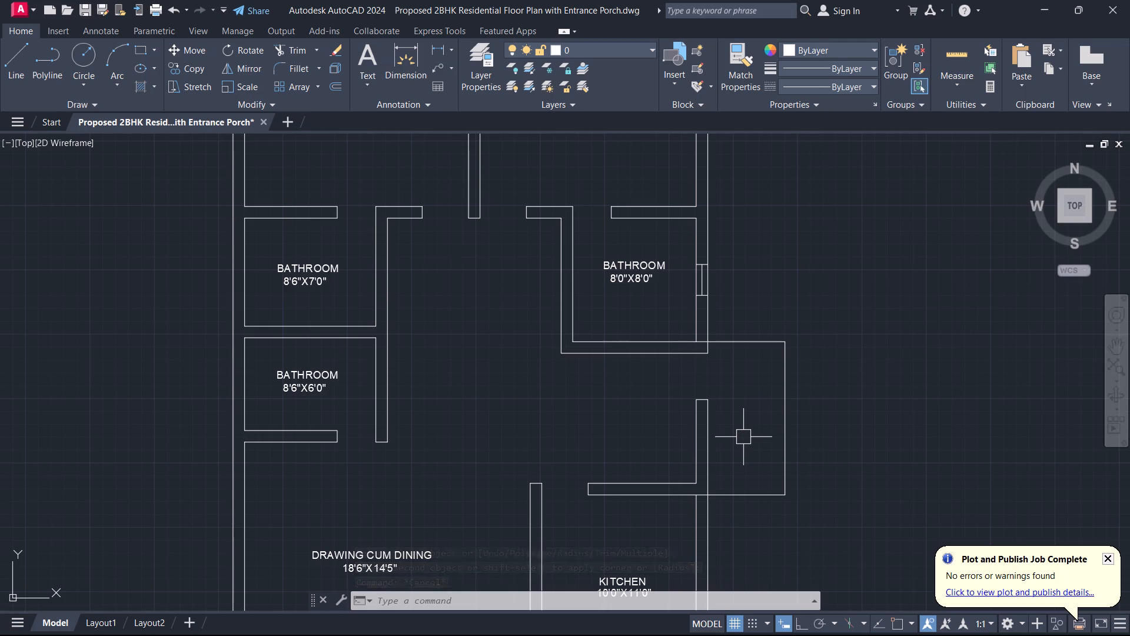
Trim the two extended lines where they cross the exterior wall thickness, at the kitchen corner and the bathroom corner.
type("TR")
key("space")
scroll(724, 438, "up", 2)
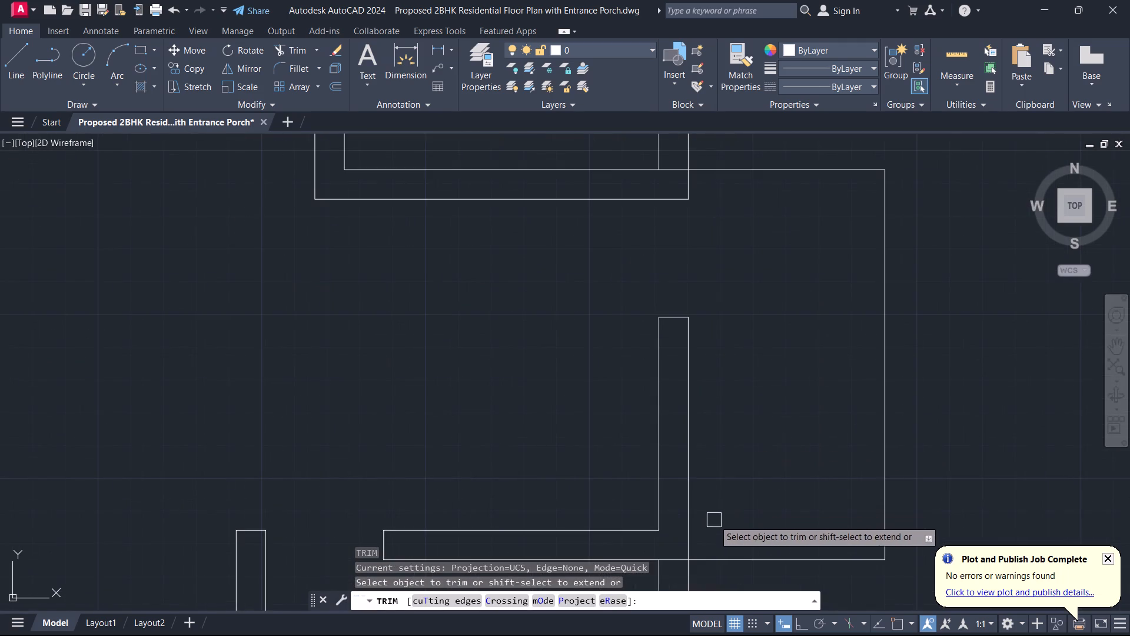
middle_click_drag(716, 519, 748, 364)
scroll(727, 425, "up", 2)
left_click(680, 395)
left_click(678, 358)
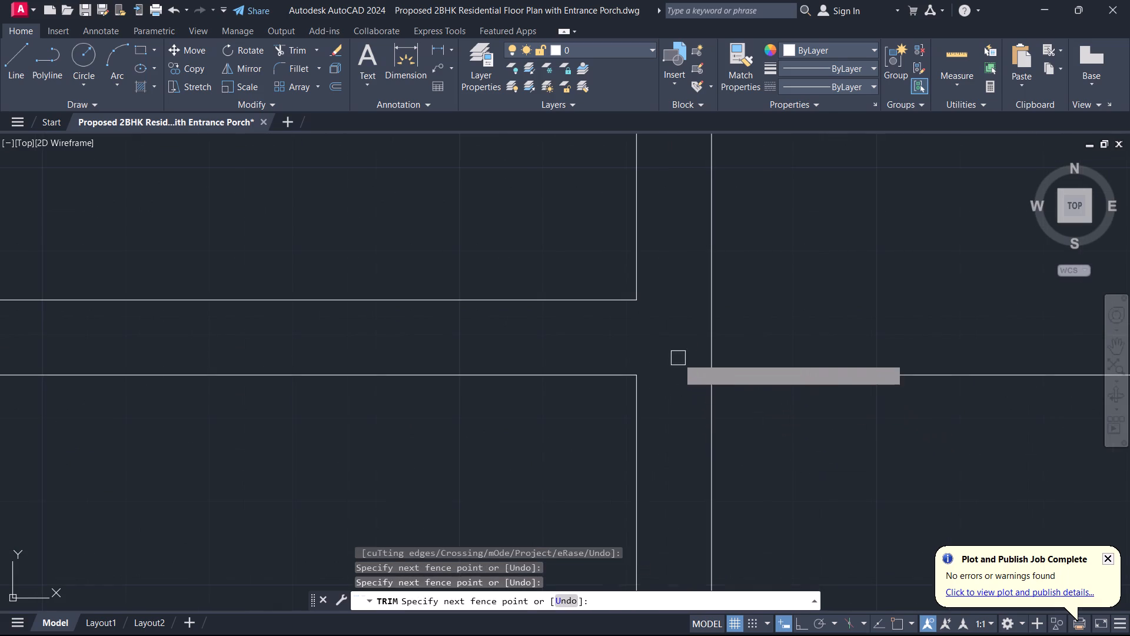
scroll(706, 295, "down", 4)
middle_click_drag(749, 264, 785, 504)
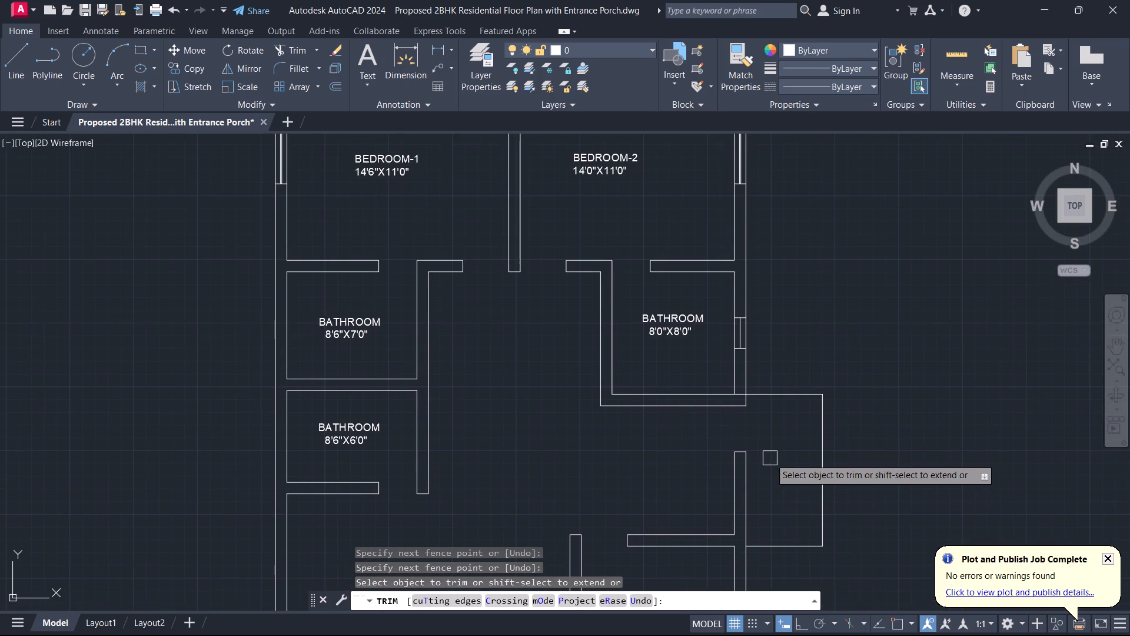
scroll(768, 419, "up", 1)
scroll(752, 360, "up", 2)
left_click(686, 412)
key("Escape")
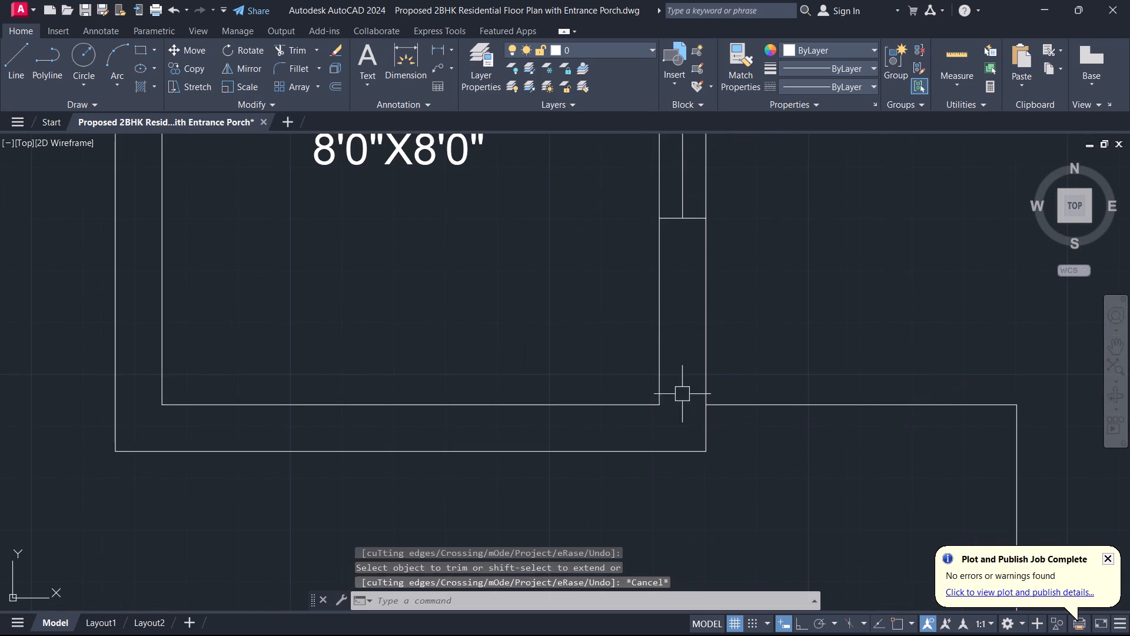
Select the three verandah outline segments and load the ACAD_ISO03W100 (ISO dash space) linetype into the drawing.
scroll(737, 465, "down", 1)
scroll(795, 529, "down", 3)
middle_click_drag(801, 535, 769, 327)
left_click_drag(805, 418, 795, 386)
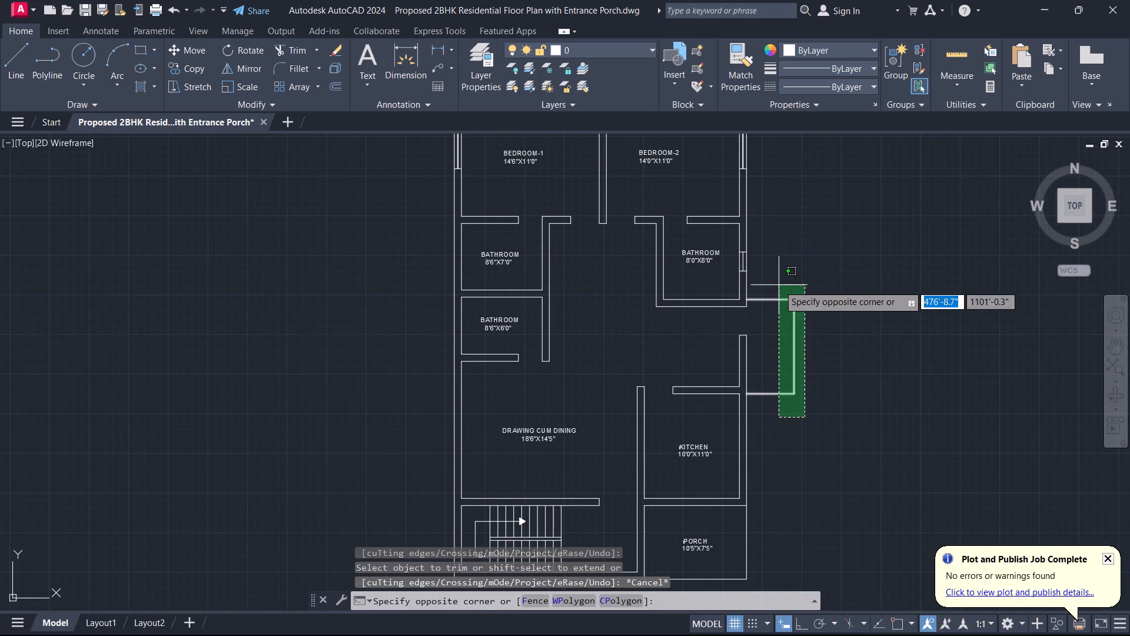
left_click(777, 280)
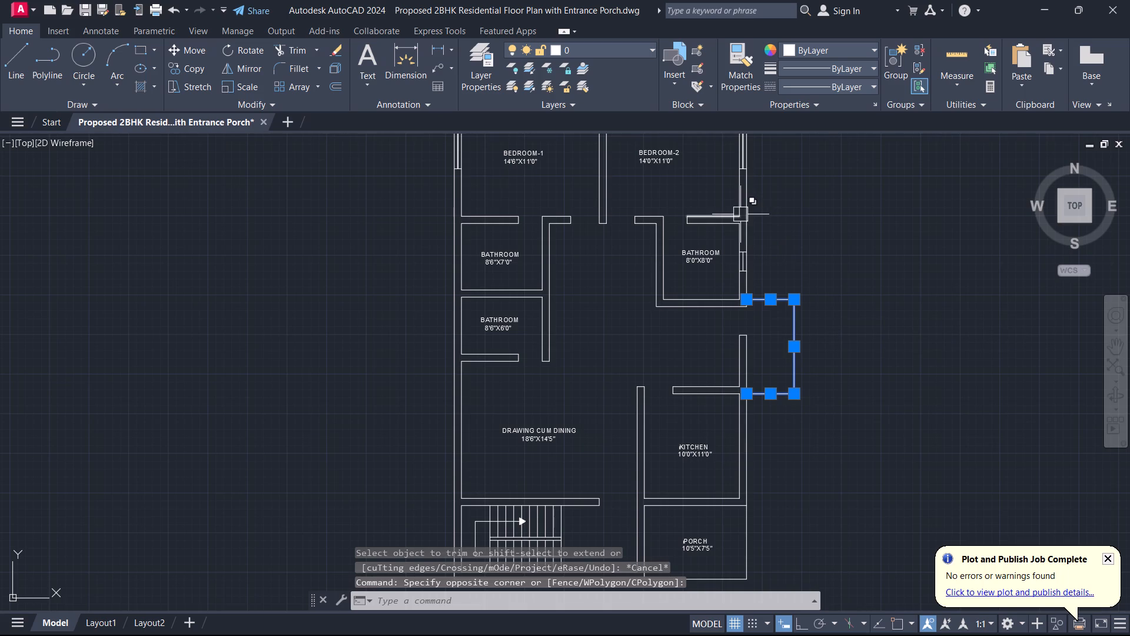
left_click(847, 85)
left_click(832, 153)
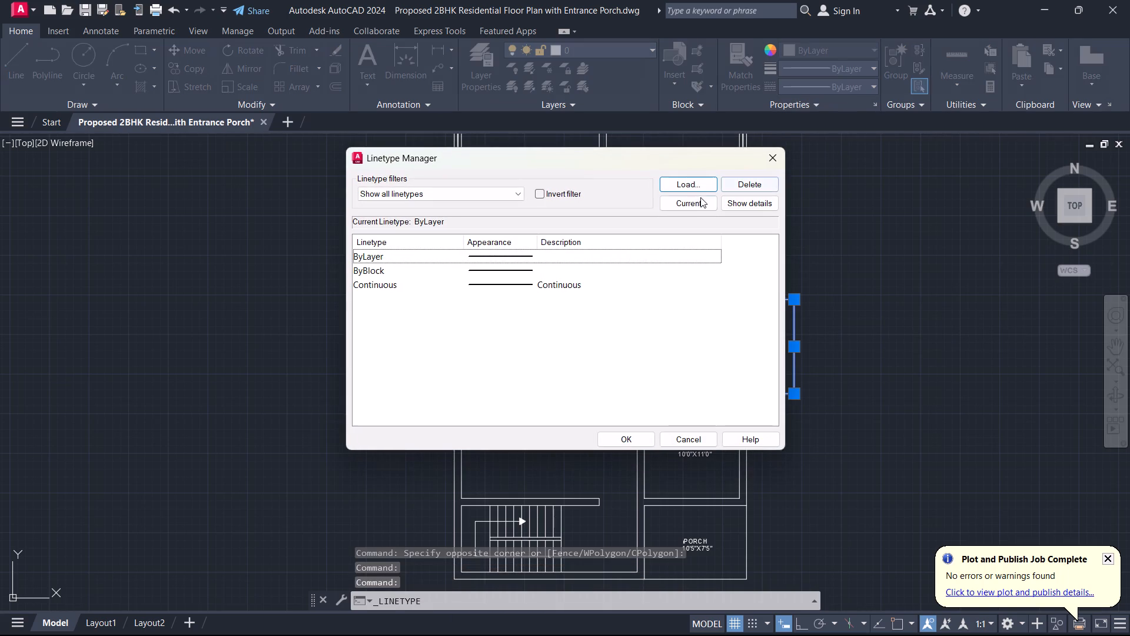
left_click(691, 189)
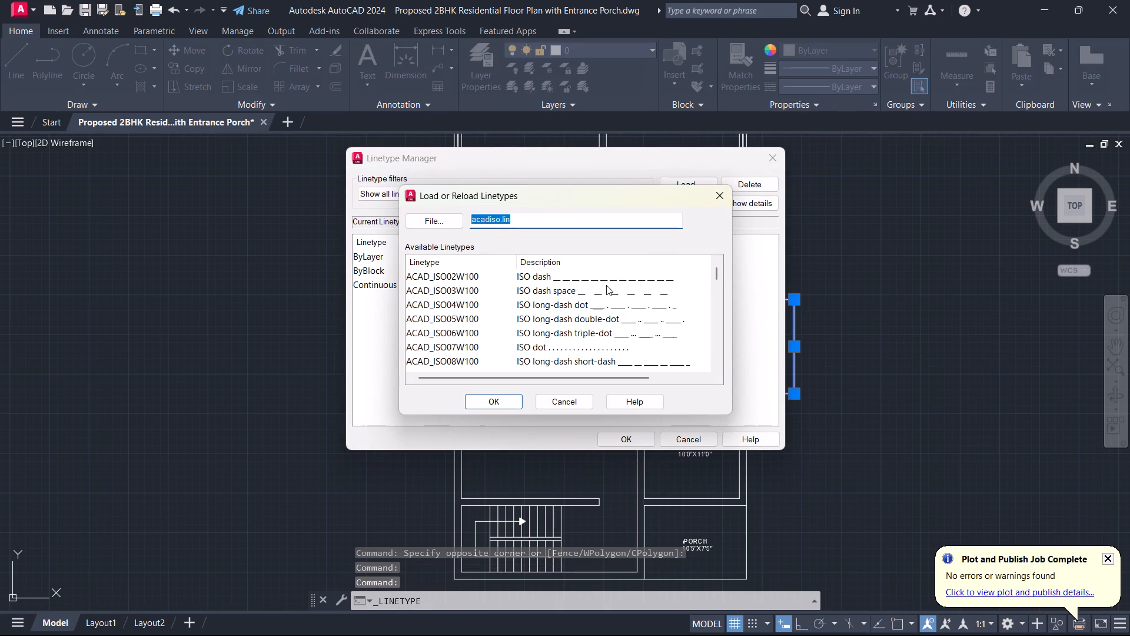
left_click(606, 285)
left_click(505, 397)
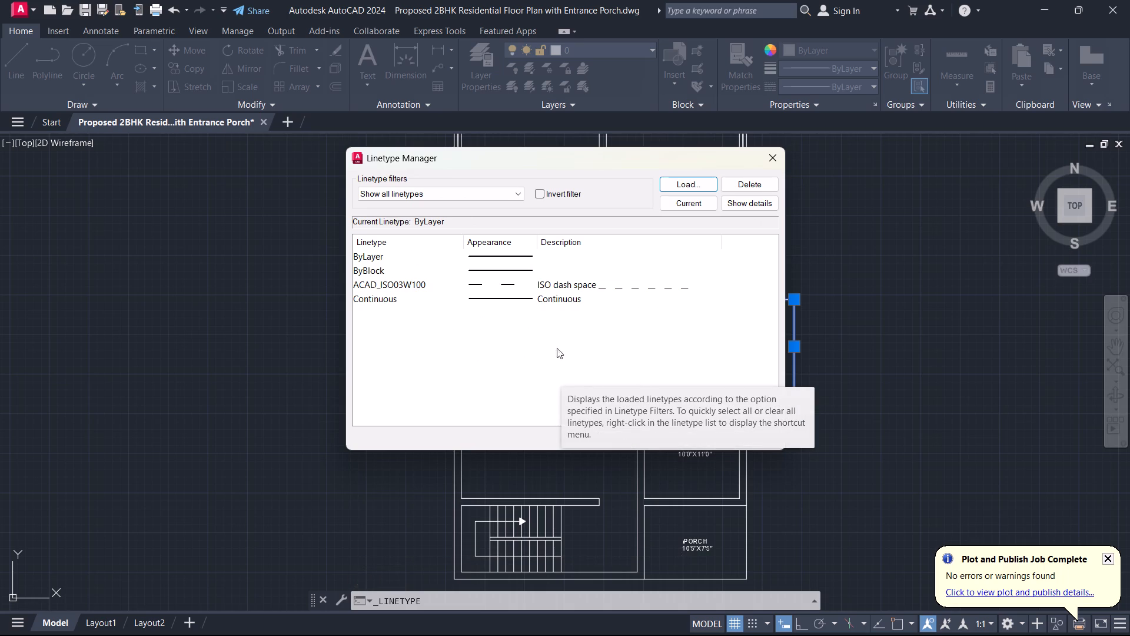
left_click(611, 284)
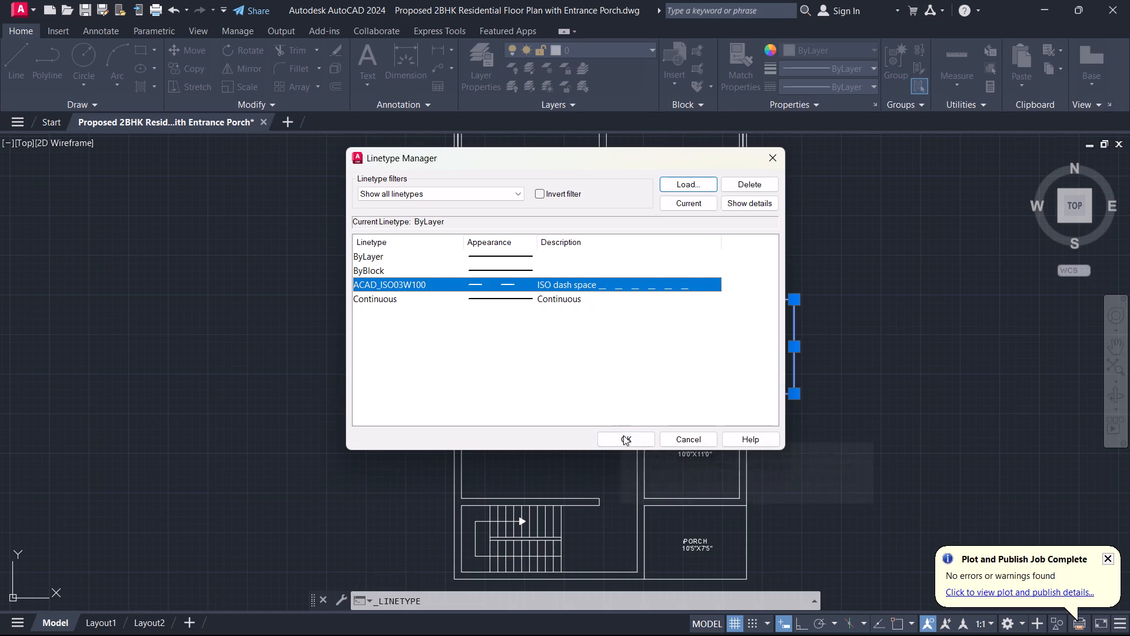
left_click(625, 438)
Apply the ACAD_ISO03W100 dashed linetype to the three verandah outline segments.
left_click_drag(832, 427, 822, 399)
left_click(788, 270)
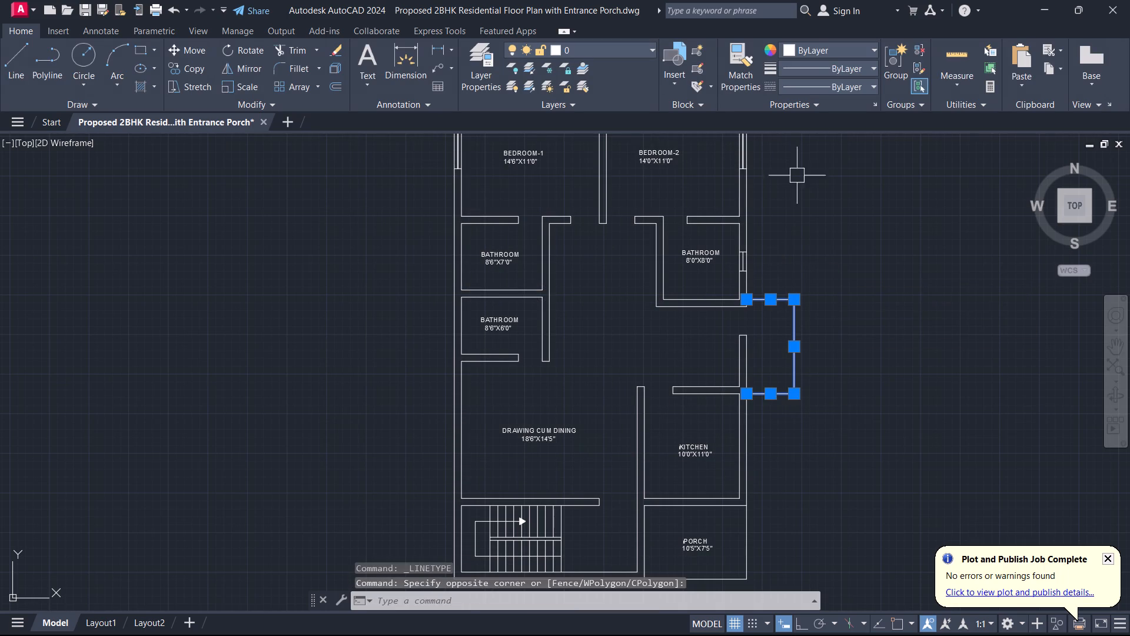
left_click(843, 85)
left_click(806, 141)
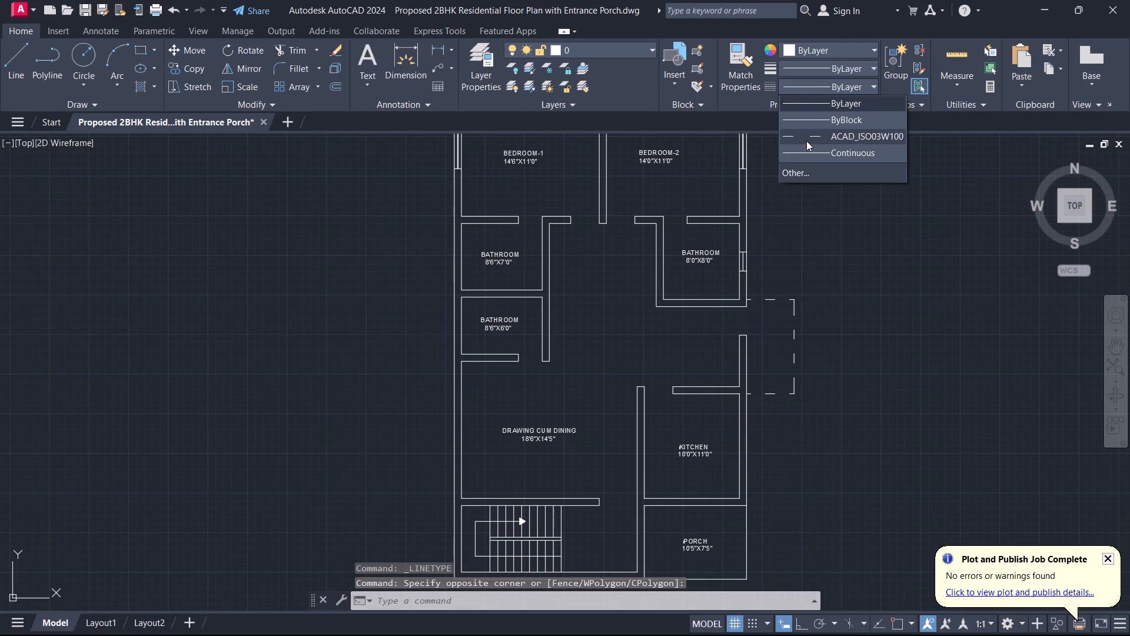
key("Escape")
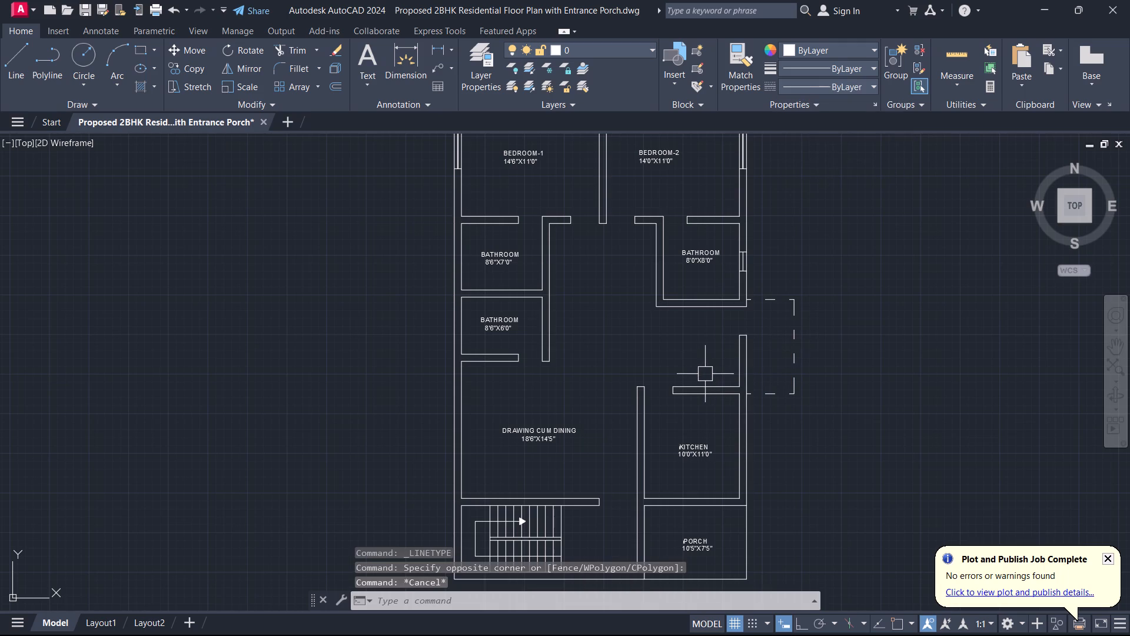
Add multiline text inside the dashed verandah reading "VER." with "5'0"X9'3"" on the second line.
scroll(757, 337, "up", 1)
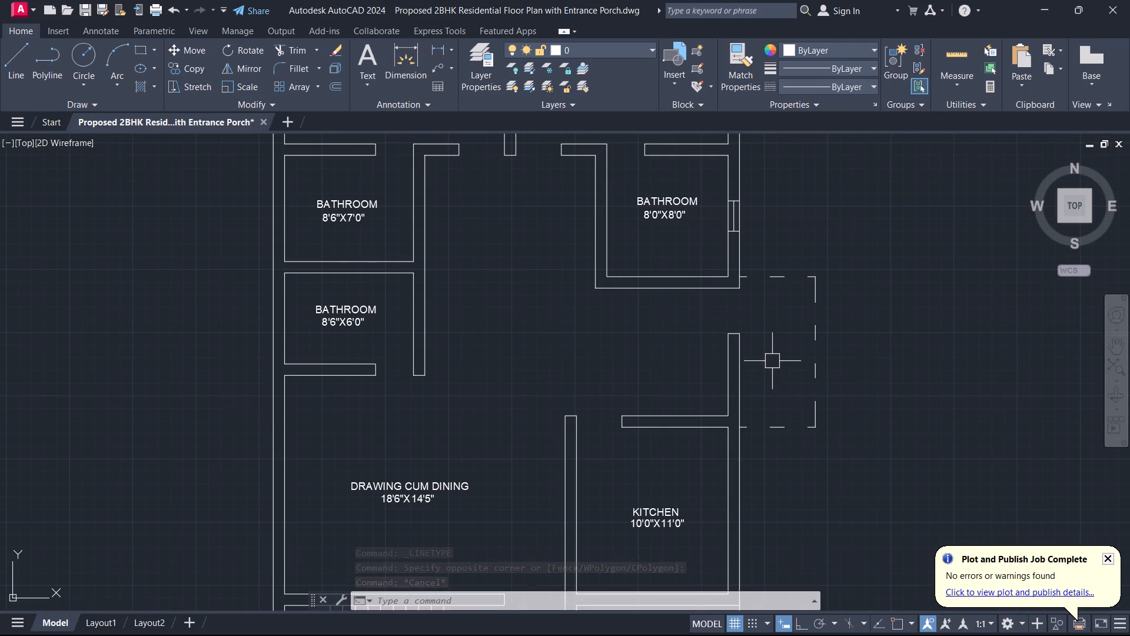
key("t")
key("space")
scroll(759, 339, "up", 2)
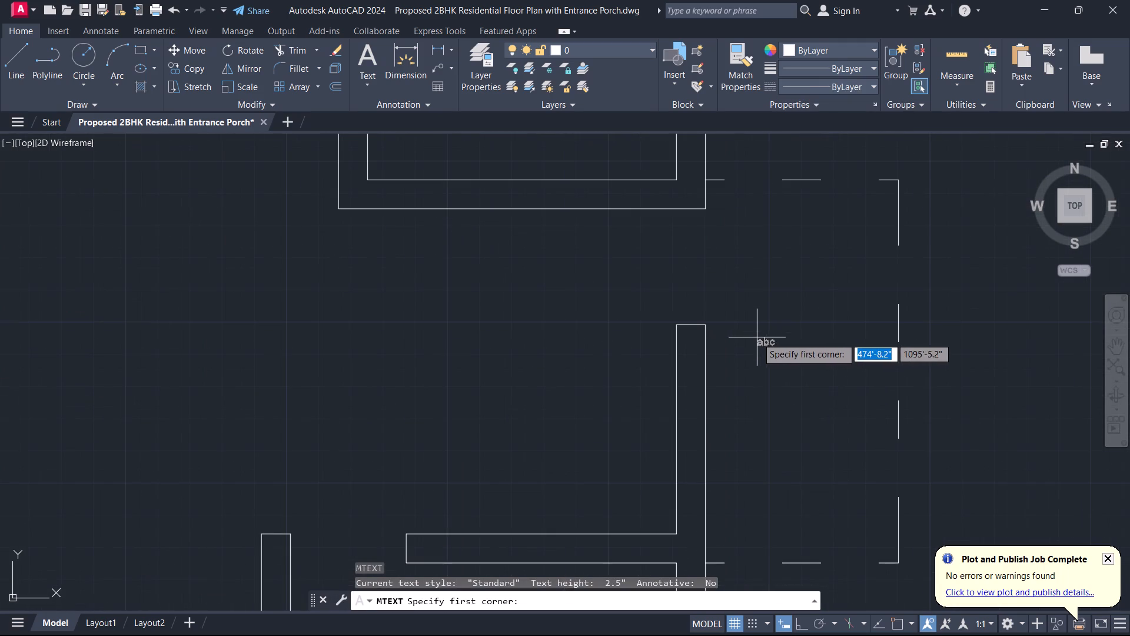
left_click_drag(757, 337, 760, 344)
left_click(878, 387)
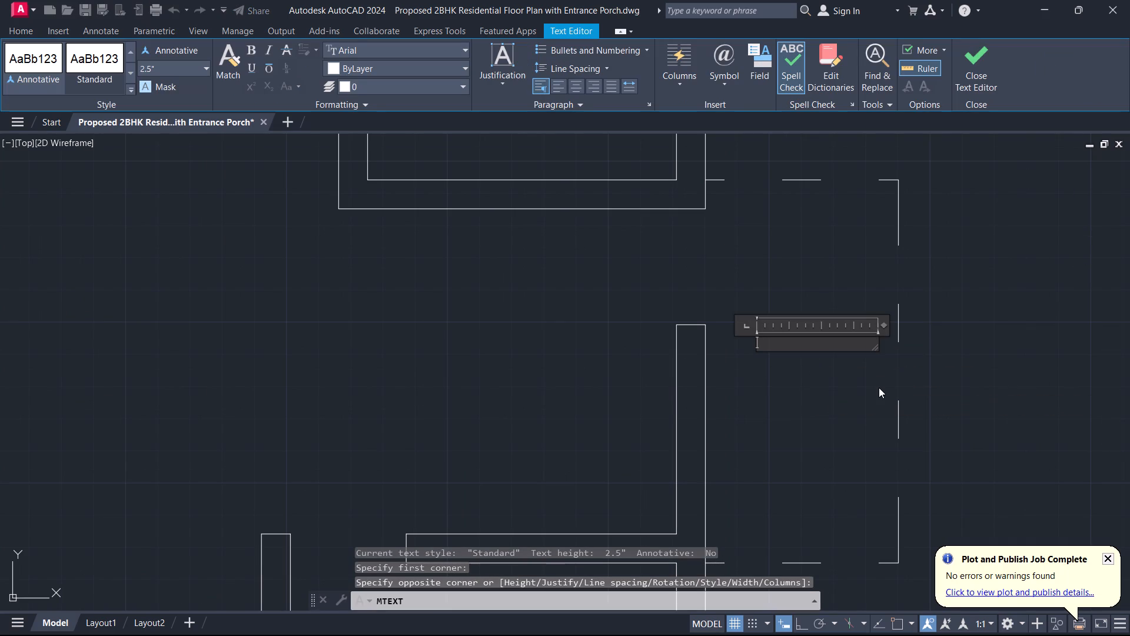
type("VER")
key("period")
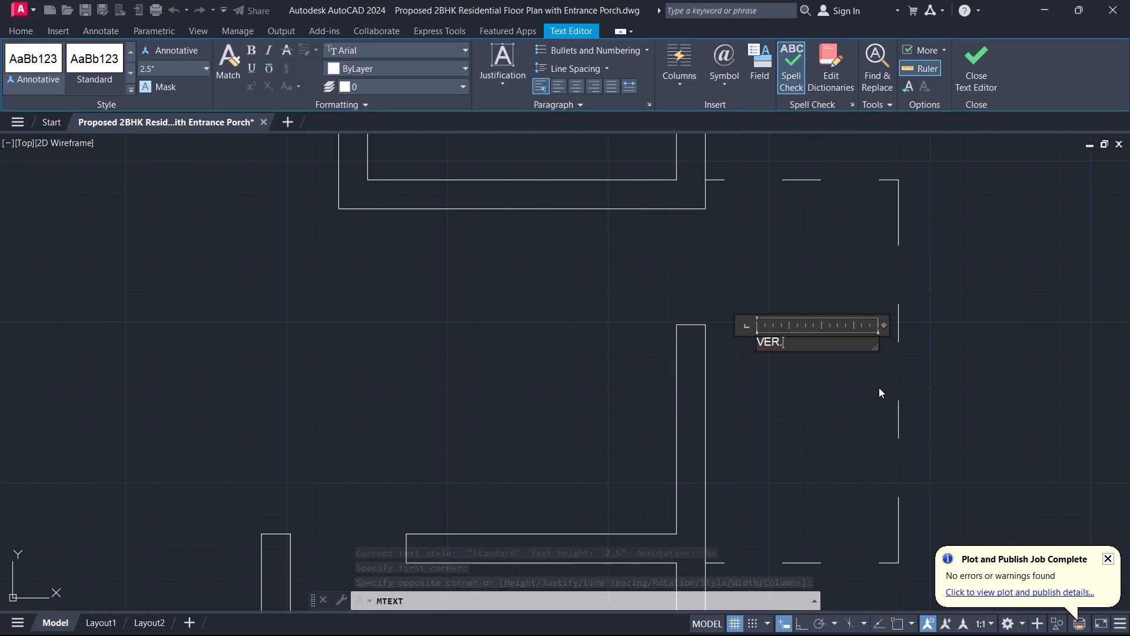
key("Return")
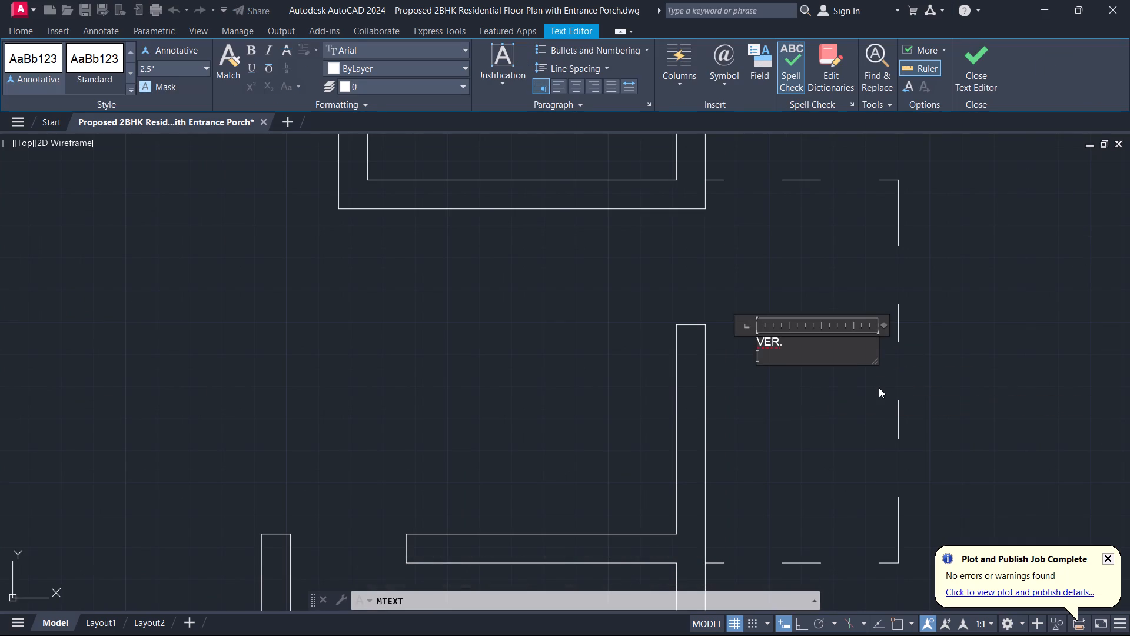
type("5'")
type("0\"")
key("x")
key("9")
key("apostrophe")
key("3")
key("shift+quotedbl")
Indent the "VER." line with two leading spaces to centre it over the size line.
key("Up")
key("Left")
key("Left")
key("Left")
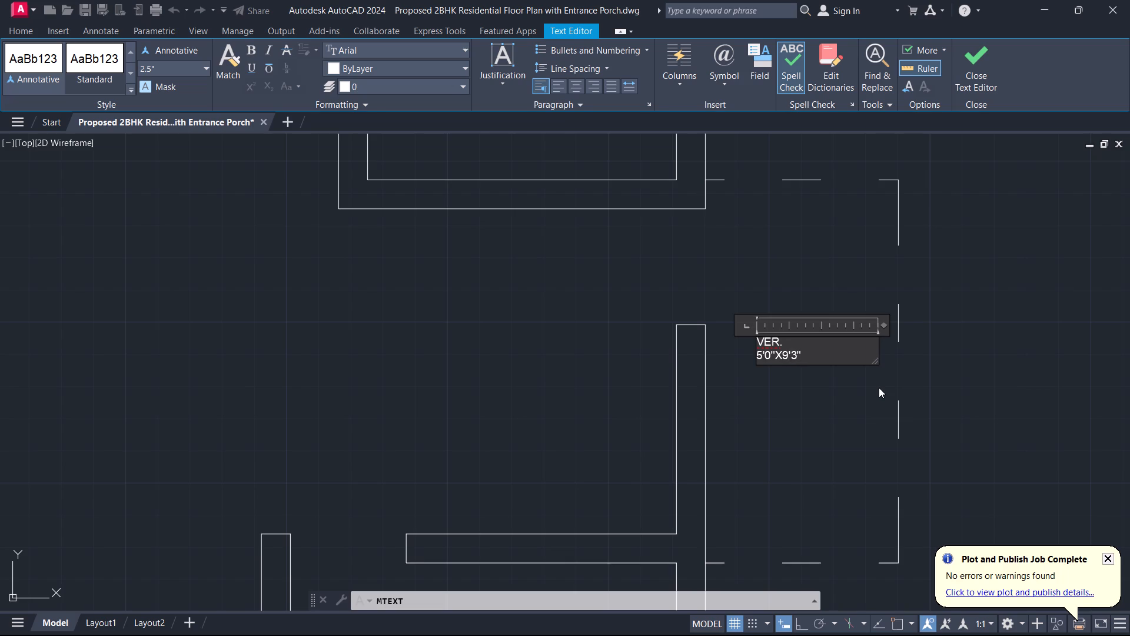
key("Left")
key("Left")
key("space")
key("space")
Set the text height of the whole verandah label to 6".
key("shift+Down")
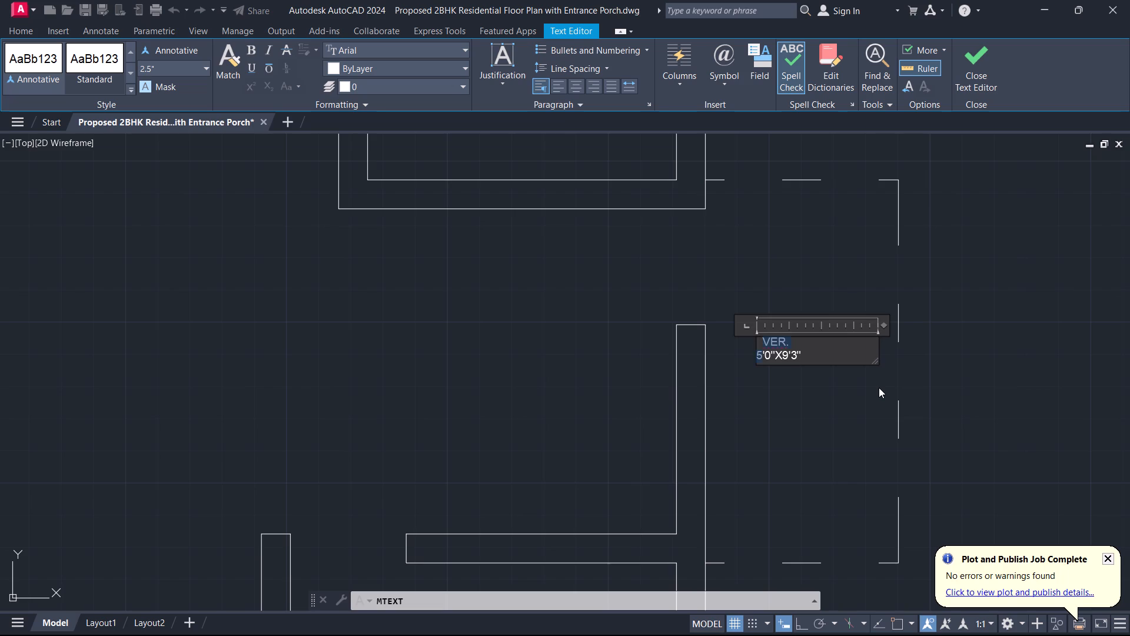
key("shift+Right")
key("shift+Right")
key("shift+Right")
key("shift+Right")
key("shift+Right")
key("shift+Right")
key("shift+Right")
key("shift+Right")
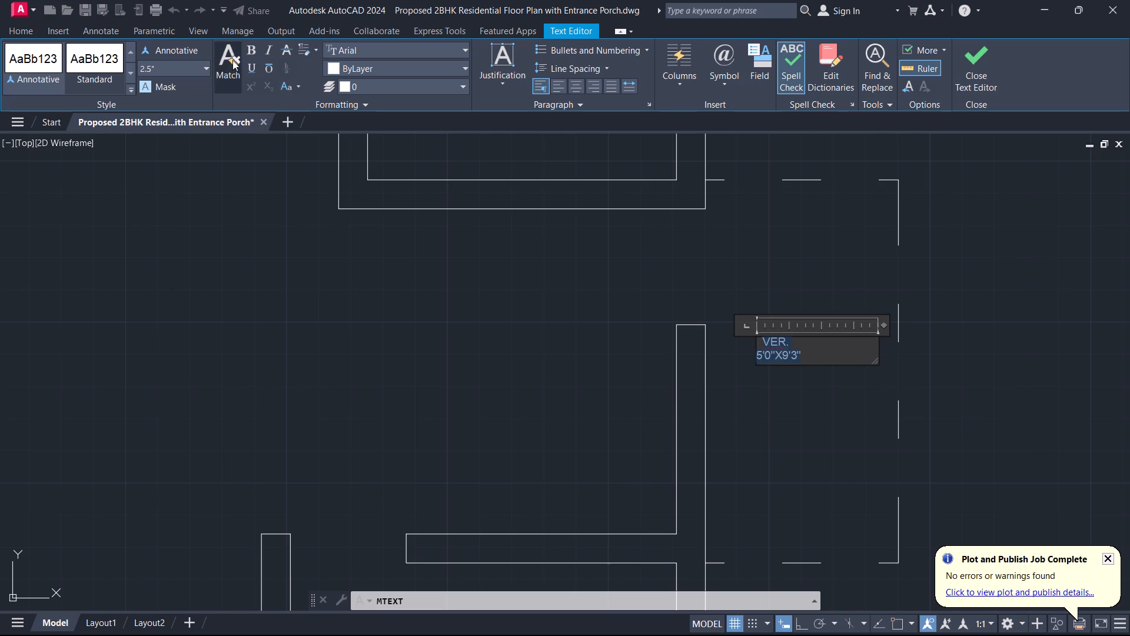
left_click(166, 71)
key("6")
key("Return")
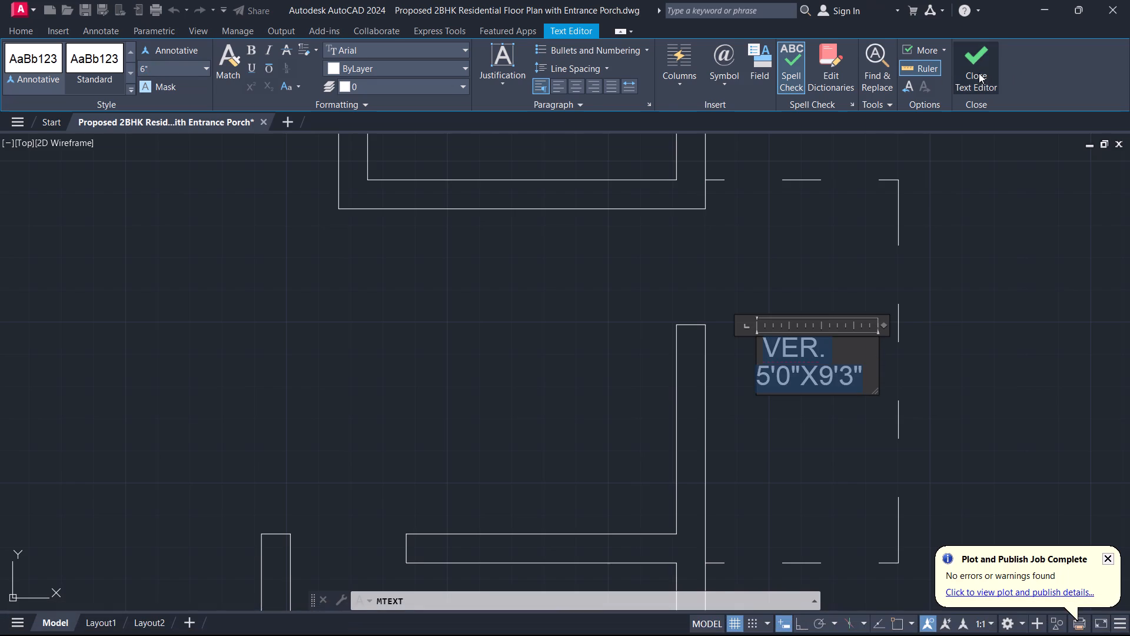
Finish editing the verandah label.
left_click(979, 73)
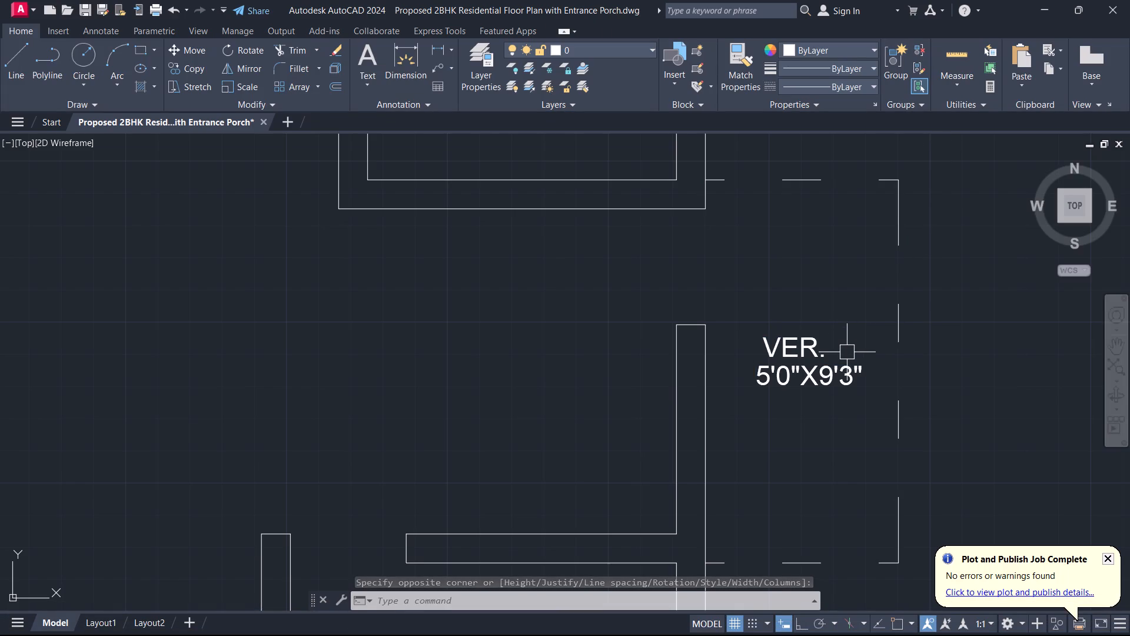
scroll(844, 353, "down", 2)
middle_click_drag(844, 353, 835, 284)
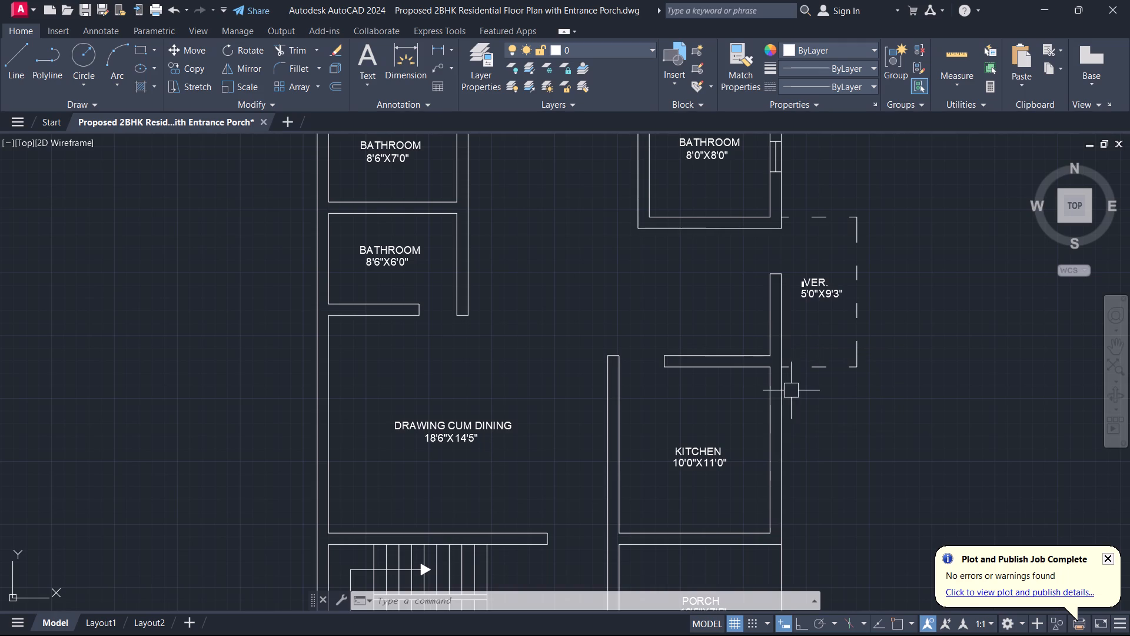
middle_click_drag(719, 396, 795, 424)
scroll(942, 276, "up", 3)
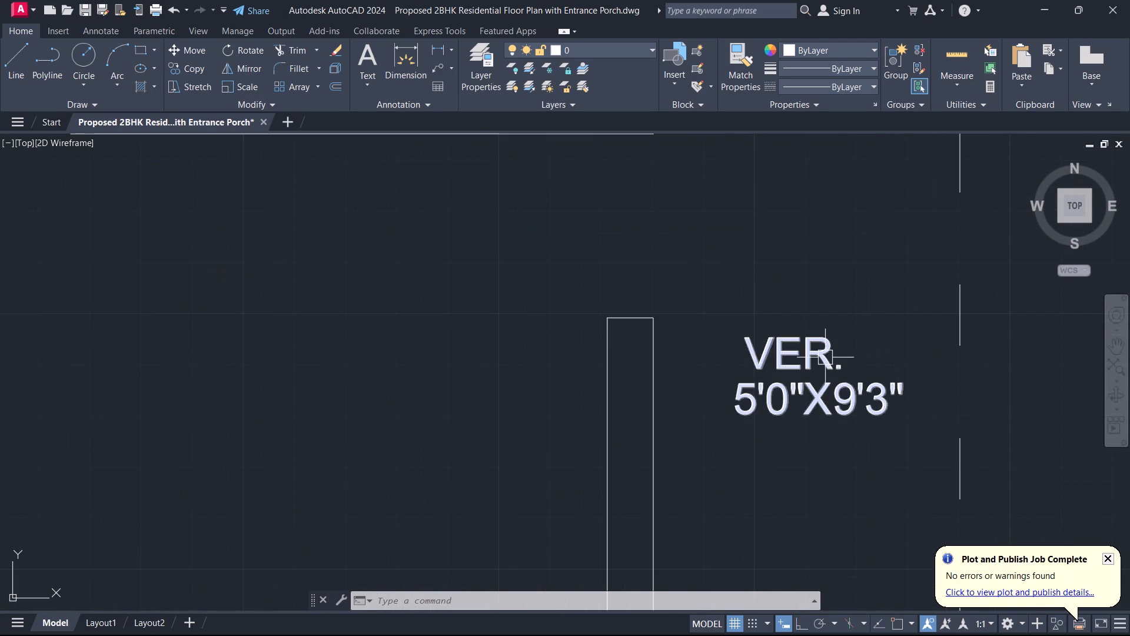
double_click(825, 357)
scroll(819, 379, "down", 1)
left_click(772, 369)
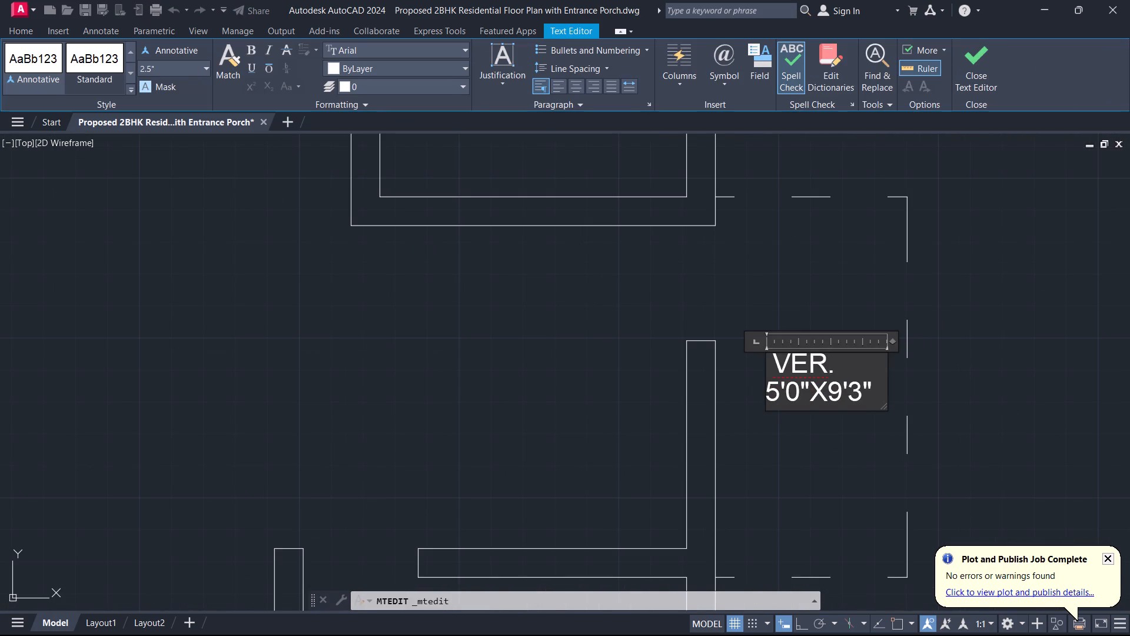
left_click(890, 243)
Review the whole floor plan, checking walls, openings and room labels from the bedrooms to the porch.
scroll(766, 299, "down", 4)
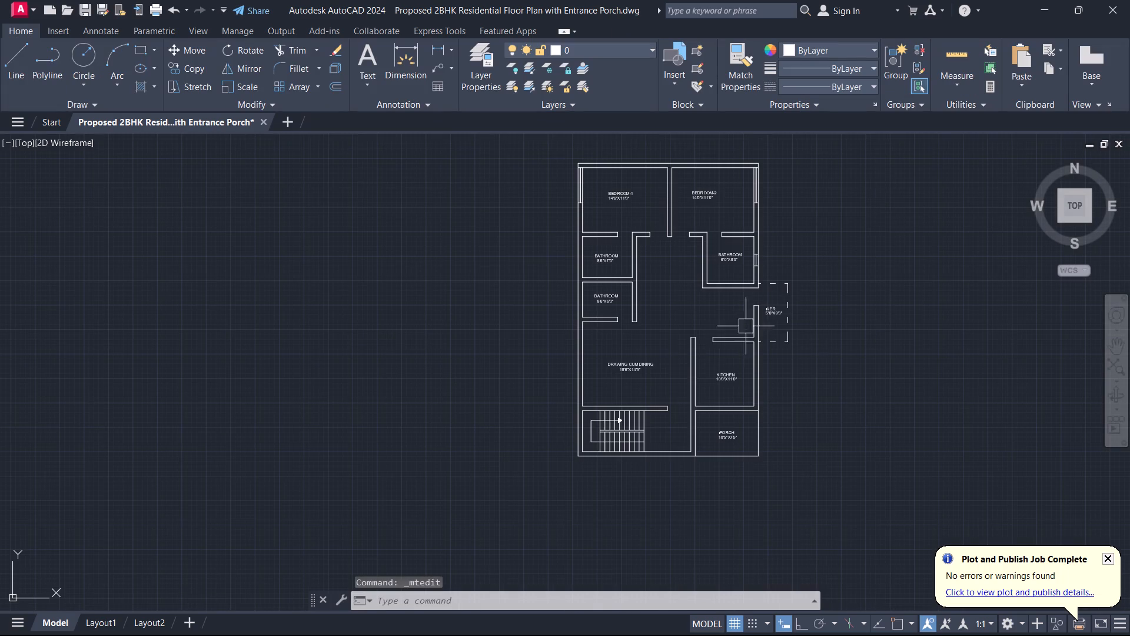
middle_click_drag(660, 384, 656, 436)
scroll(675, 443, "up", 1)
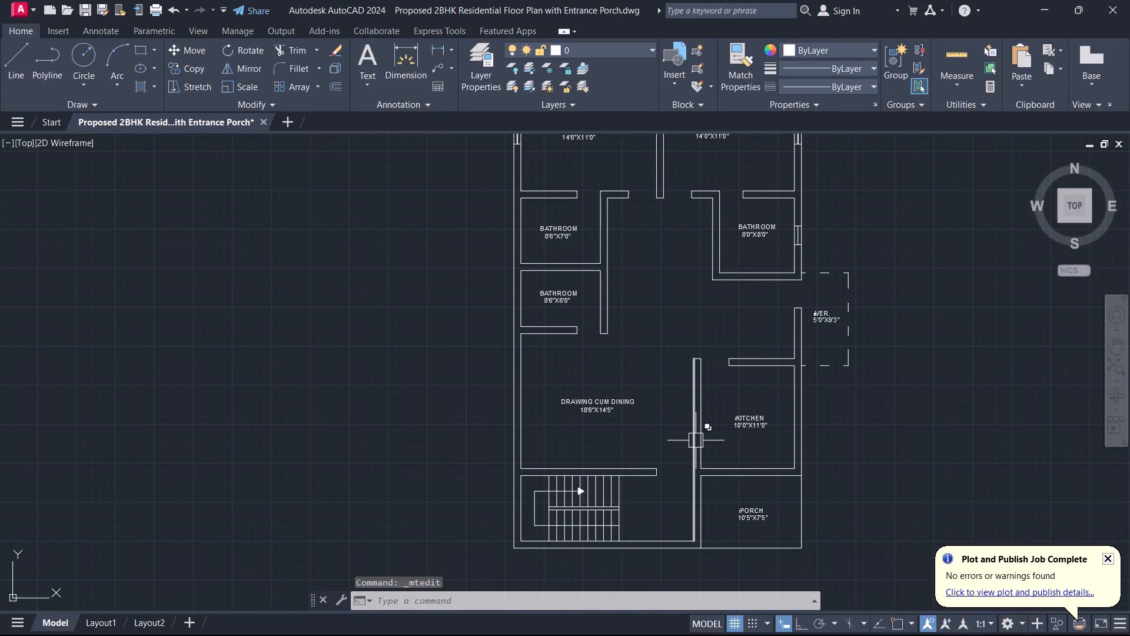
scroll(676, 422, "up", 1)
middle_click_drag(676, 422, 853, 475)
scroll(772, 390, "down", 1)
middle_click_drag(772, 390, 695, 445)
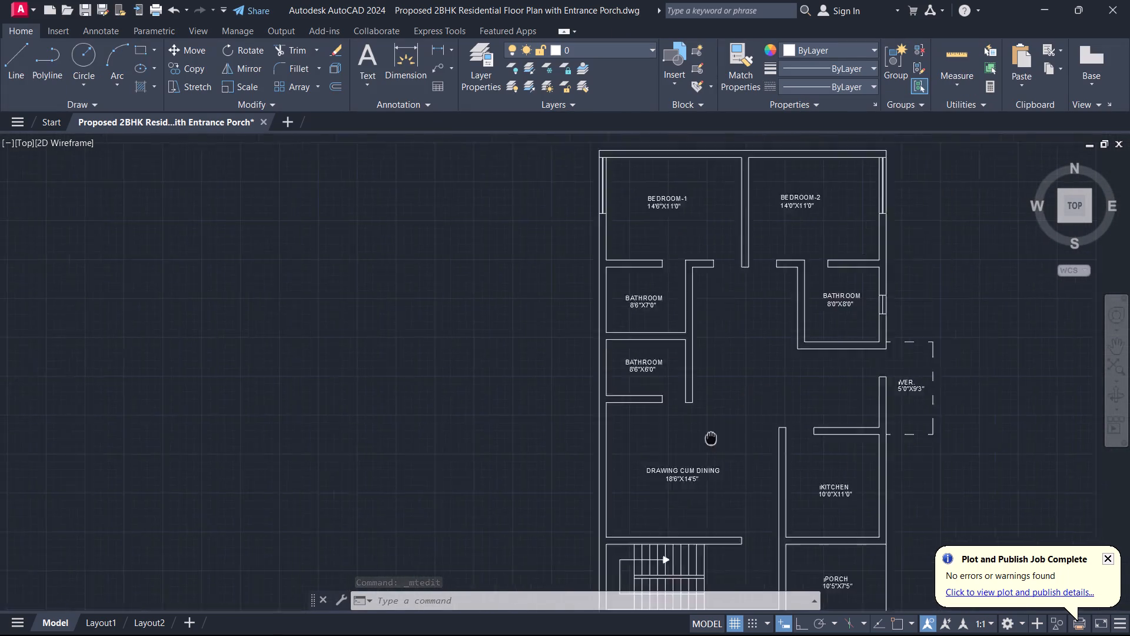
middle_click_drag(695, 445, 636, 473)
left_click(1106, 562)
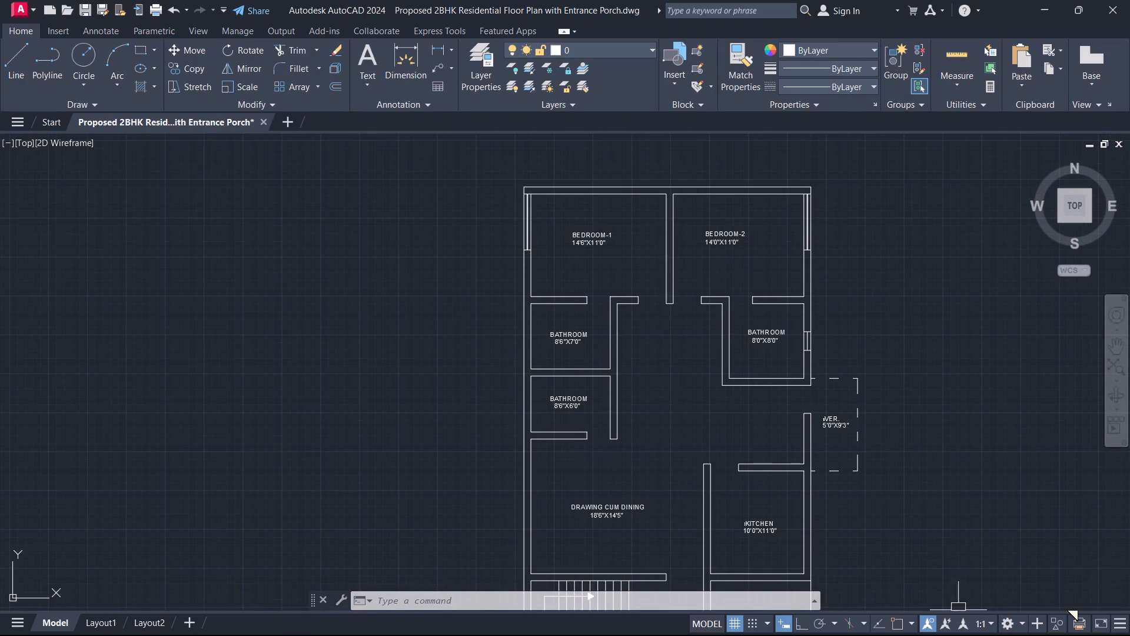
middle_click_drag(654, 386, 832, 426)
scroll(832, 426, "up", 1)
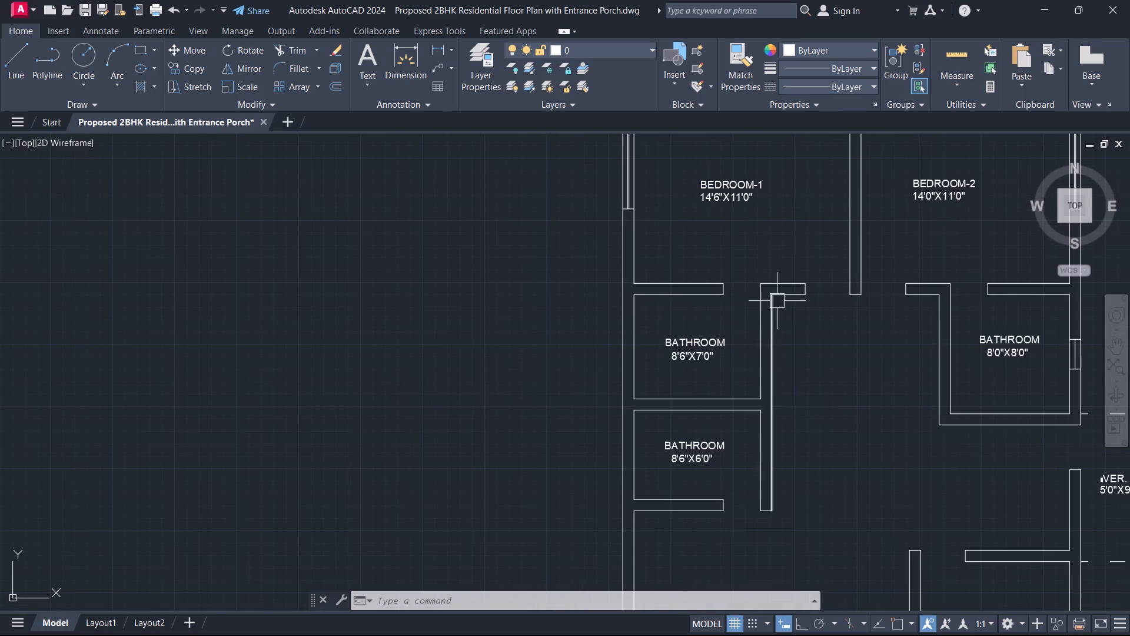
middle_click_drag(762, 254, 770, 382)
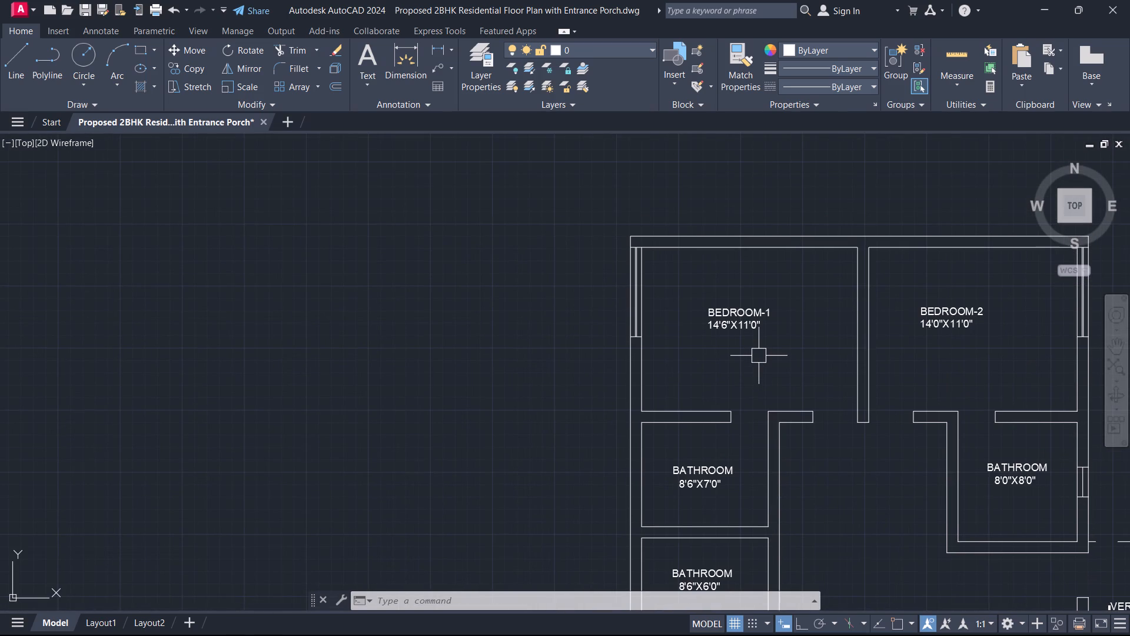
middle_click_drag(759, 356, 756, 251)
scroll(756, 251, "down", 2)
scroll(785, 362, "up", 1)
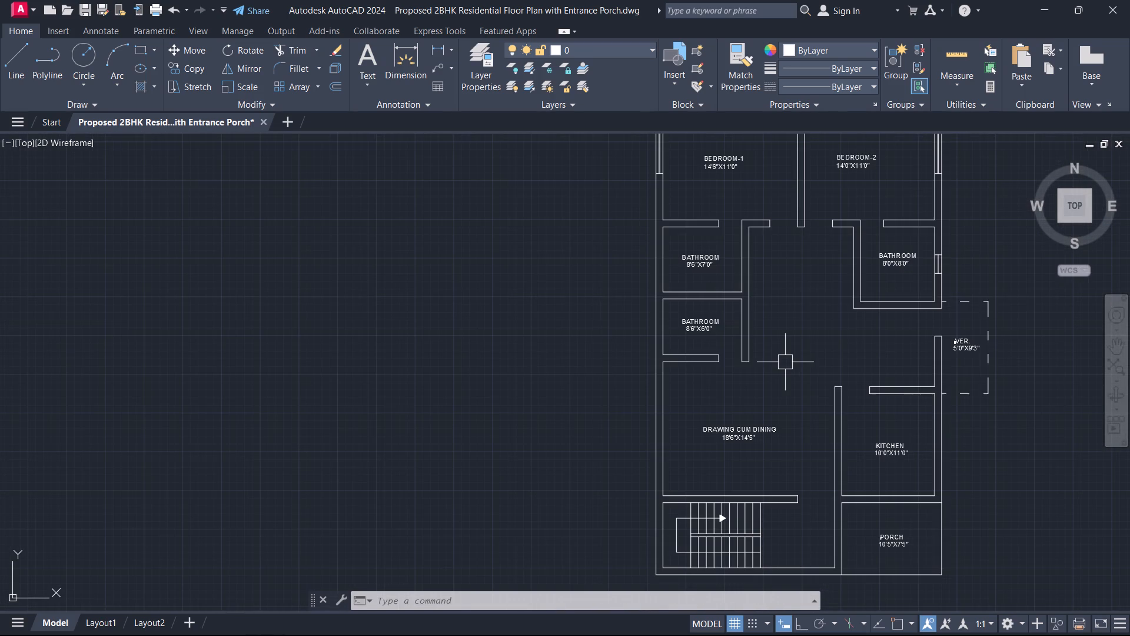
middle_click_drag(783, 390, 741, 313)
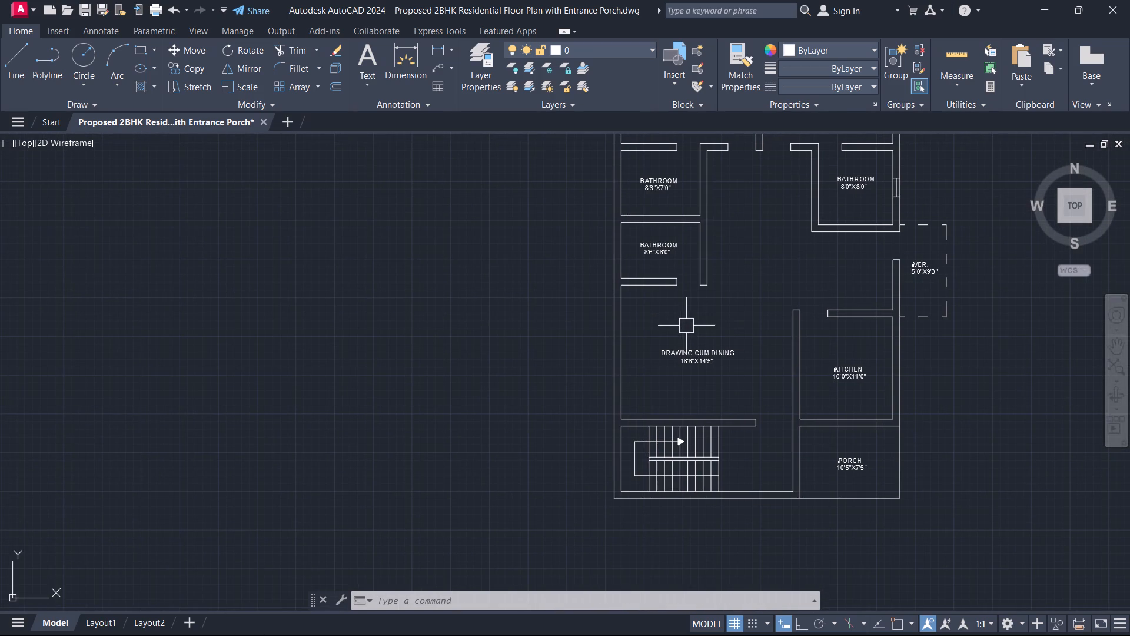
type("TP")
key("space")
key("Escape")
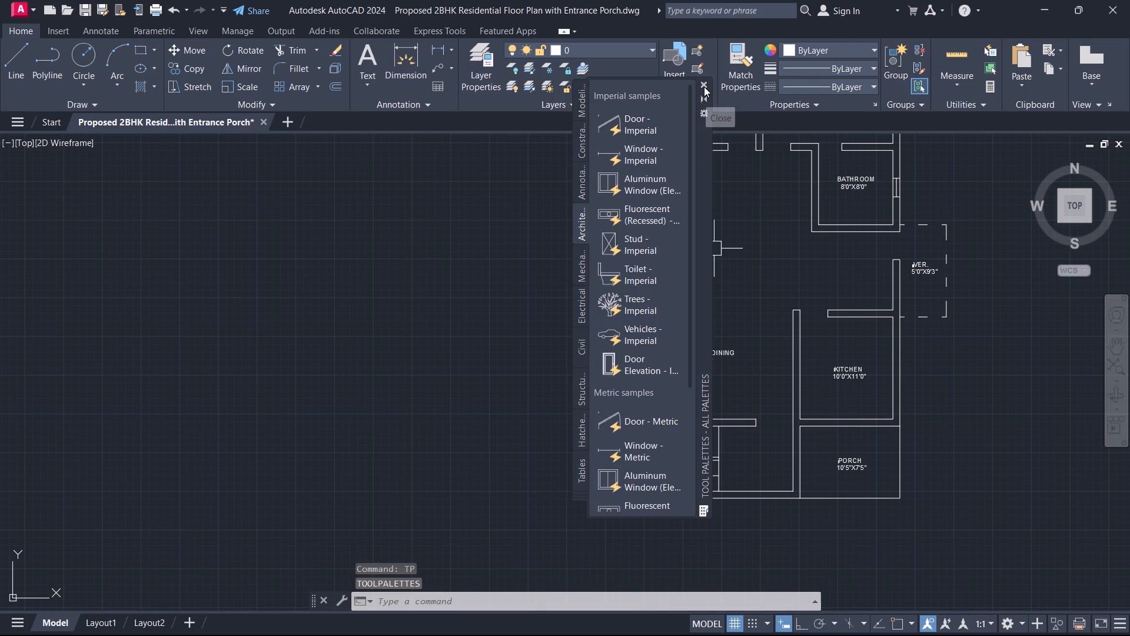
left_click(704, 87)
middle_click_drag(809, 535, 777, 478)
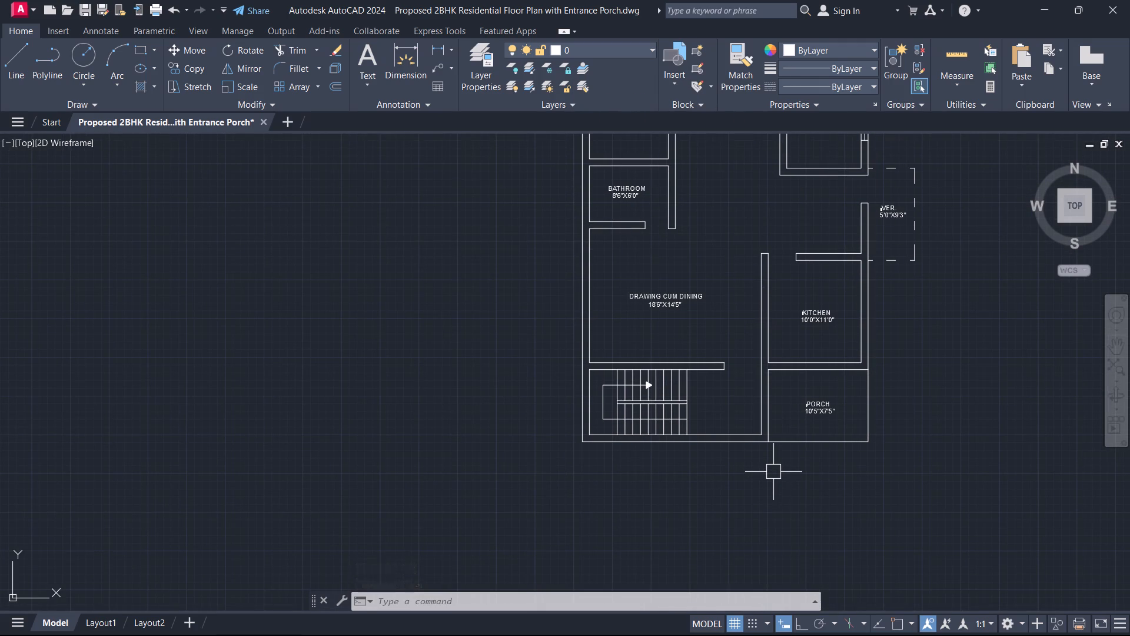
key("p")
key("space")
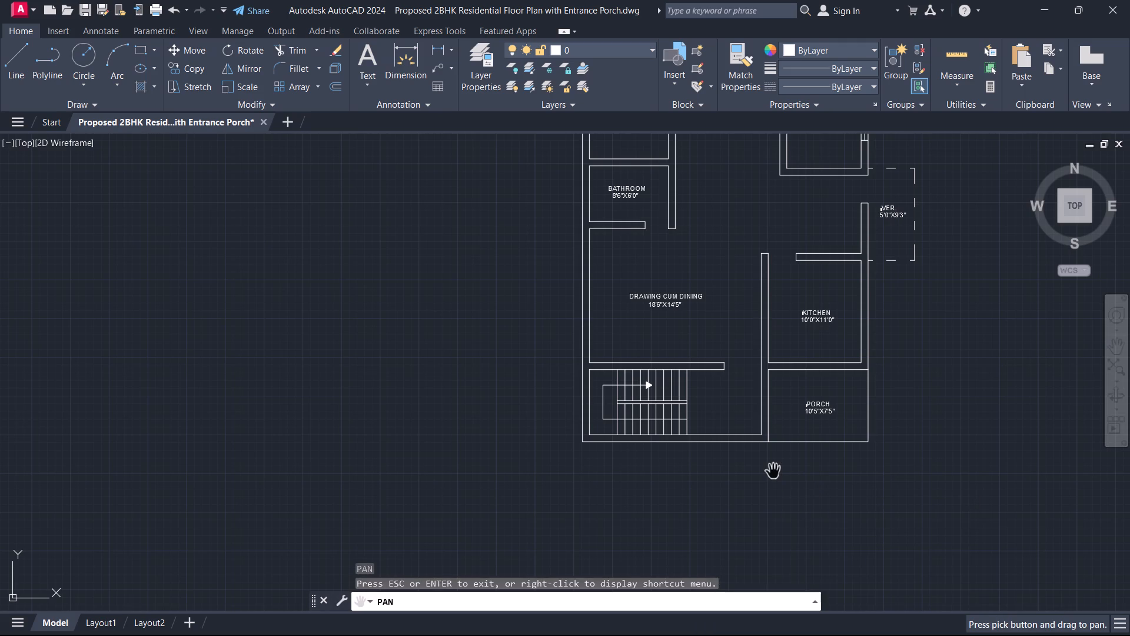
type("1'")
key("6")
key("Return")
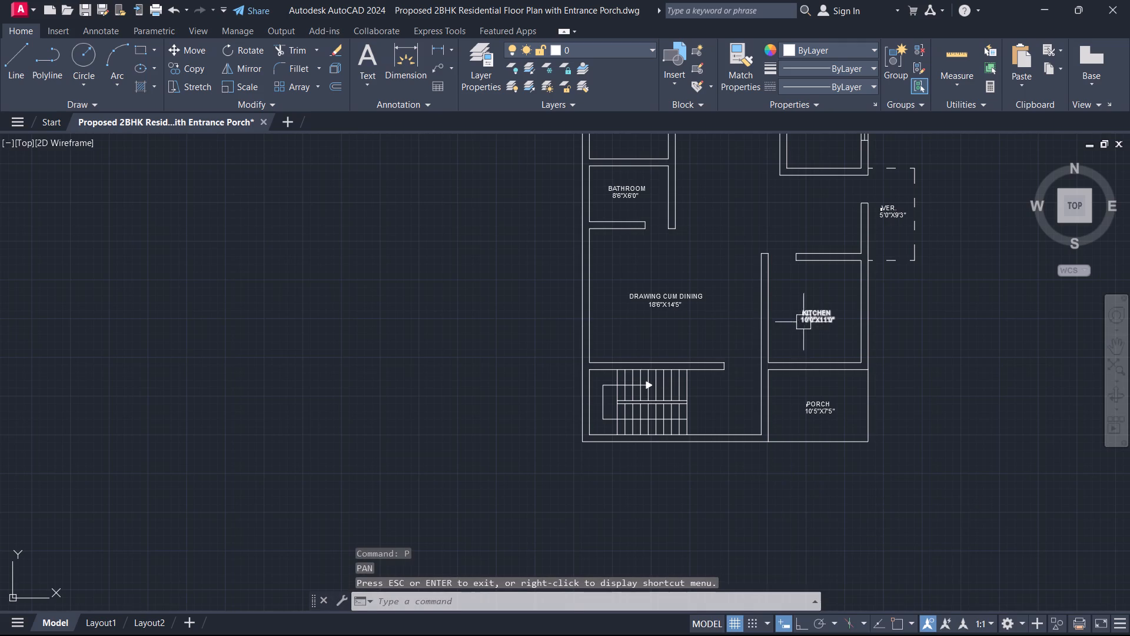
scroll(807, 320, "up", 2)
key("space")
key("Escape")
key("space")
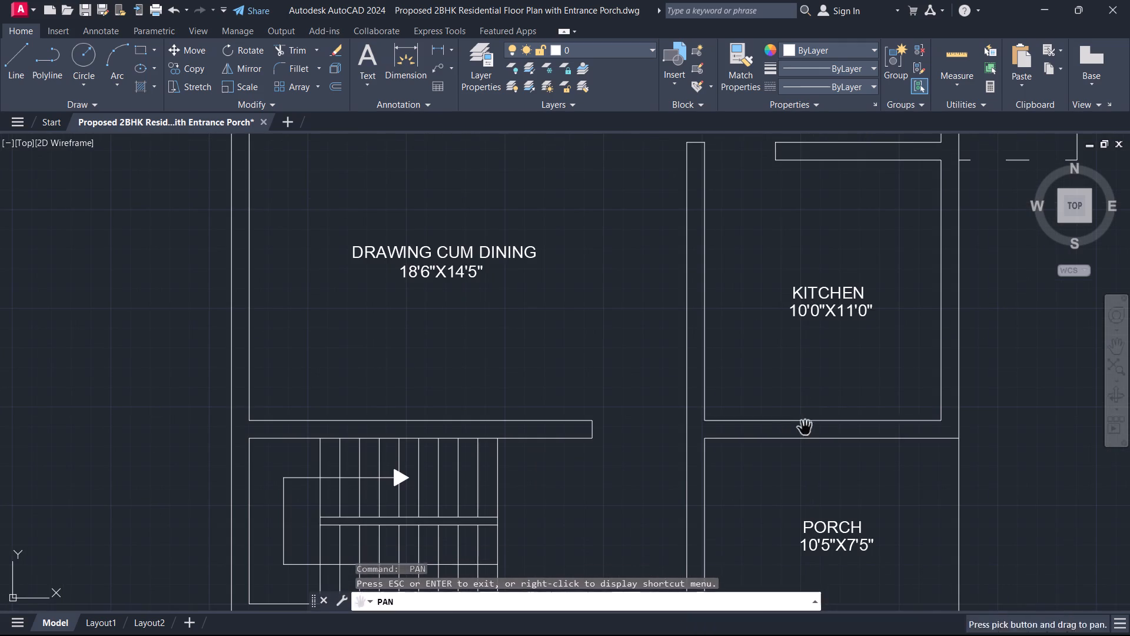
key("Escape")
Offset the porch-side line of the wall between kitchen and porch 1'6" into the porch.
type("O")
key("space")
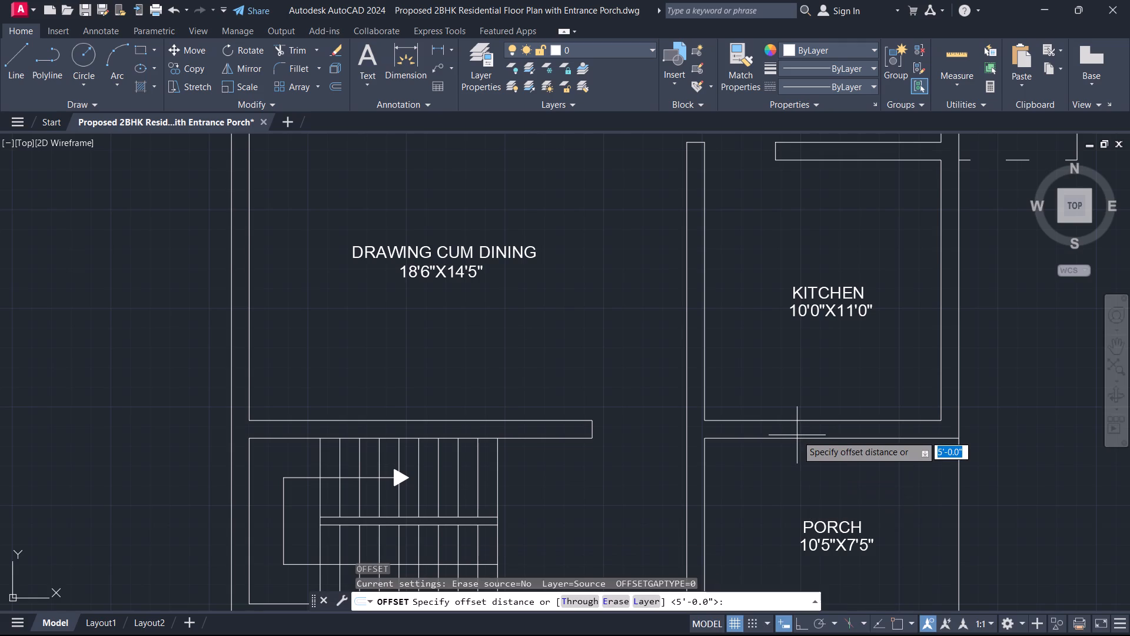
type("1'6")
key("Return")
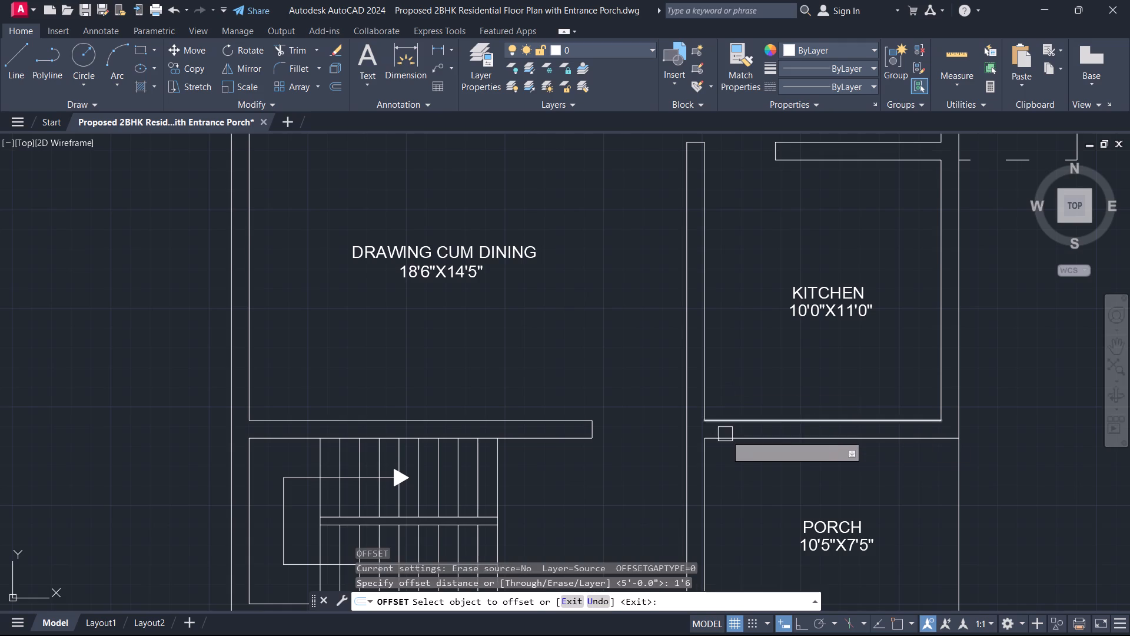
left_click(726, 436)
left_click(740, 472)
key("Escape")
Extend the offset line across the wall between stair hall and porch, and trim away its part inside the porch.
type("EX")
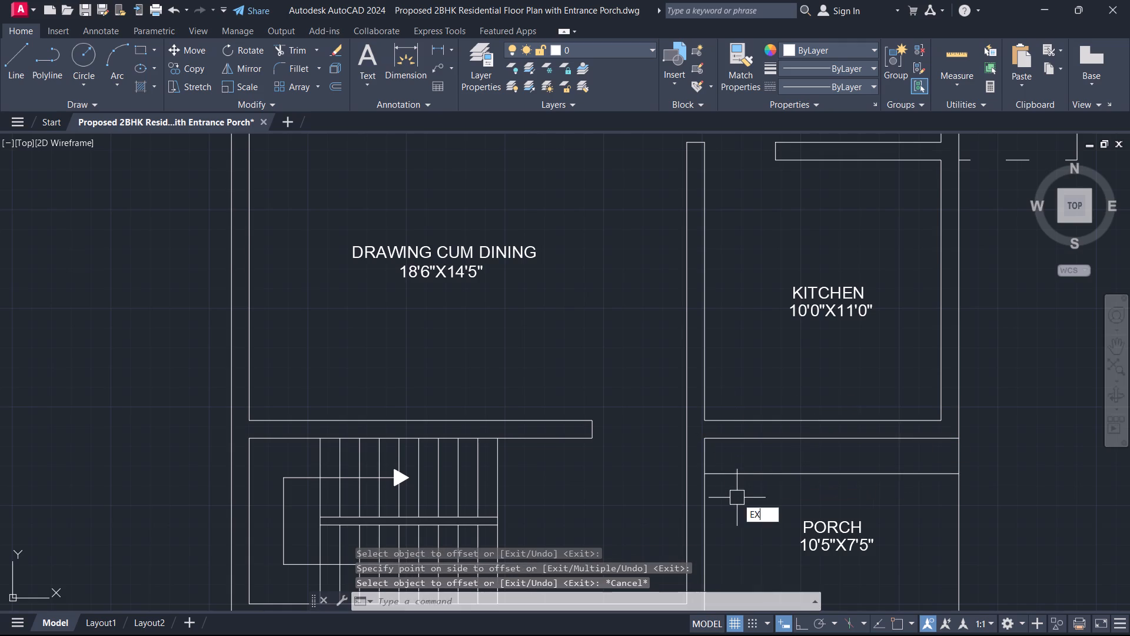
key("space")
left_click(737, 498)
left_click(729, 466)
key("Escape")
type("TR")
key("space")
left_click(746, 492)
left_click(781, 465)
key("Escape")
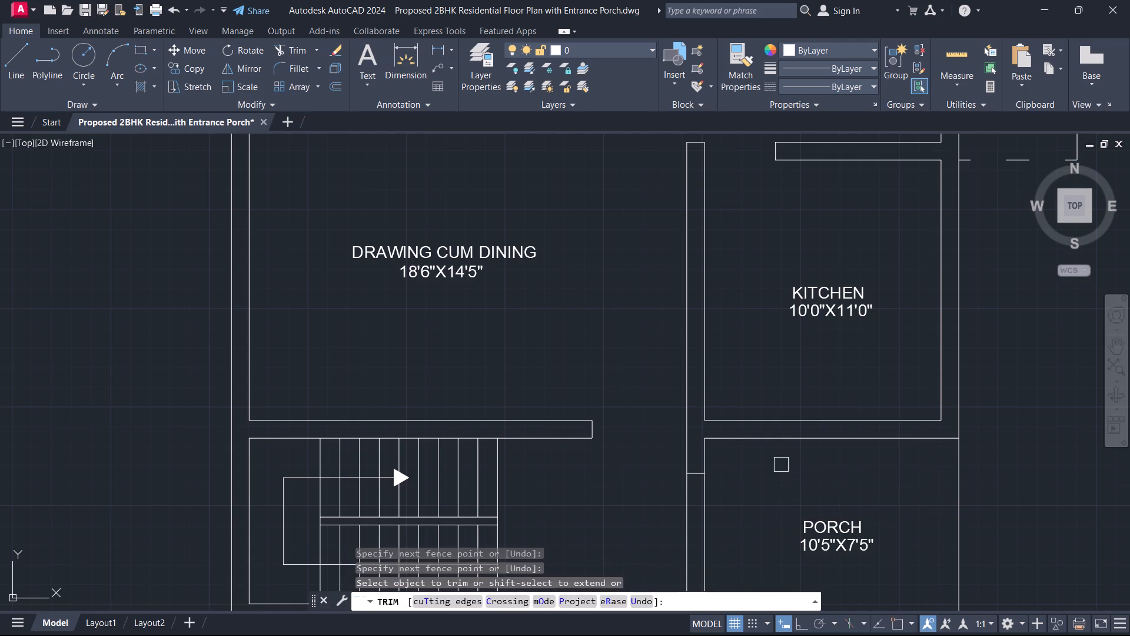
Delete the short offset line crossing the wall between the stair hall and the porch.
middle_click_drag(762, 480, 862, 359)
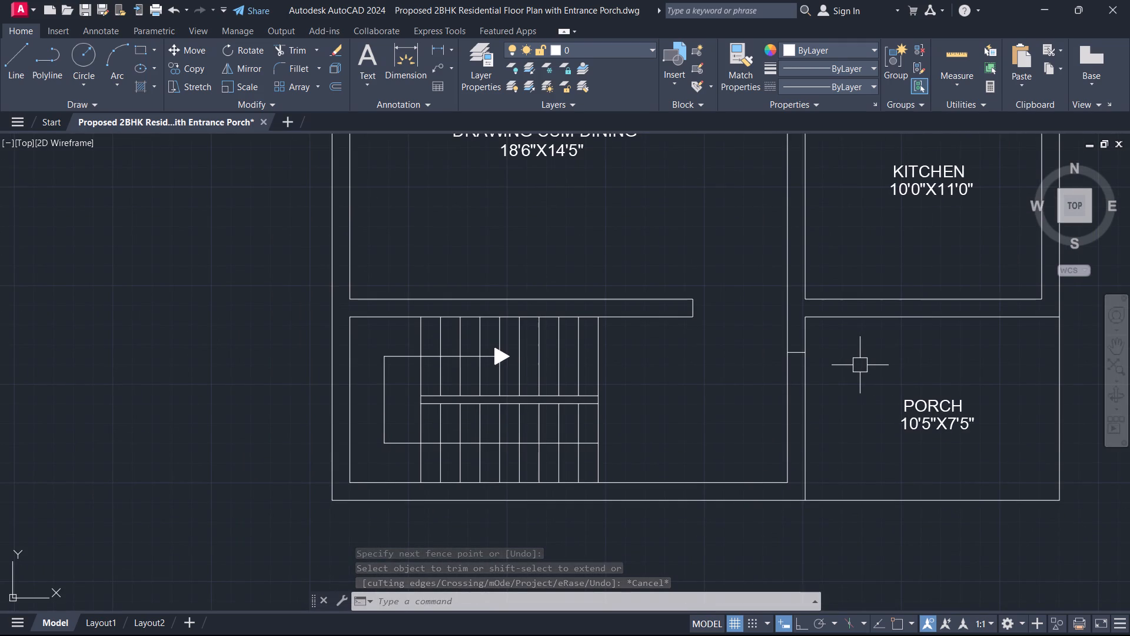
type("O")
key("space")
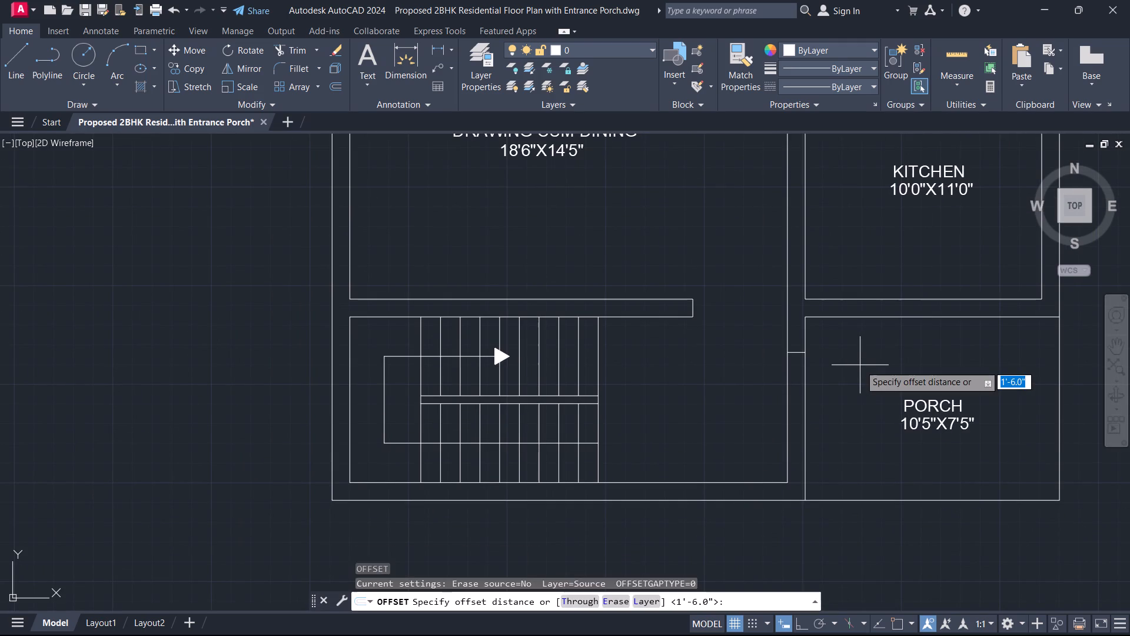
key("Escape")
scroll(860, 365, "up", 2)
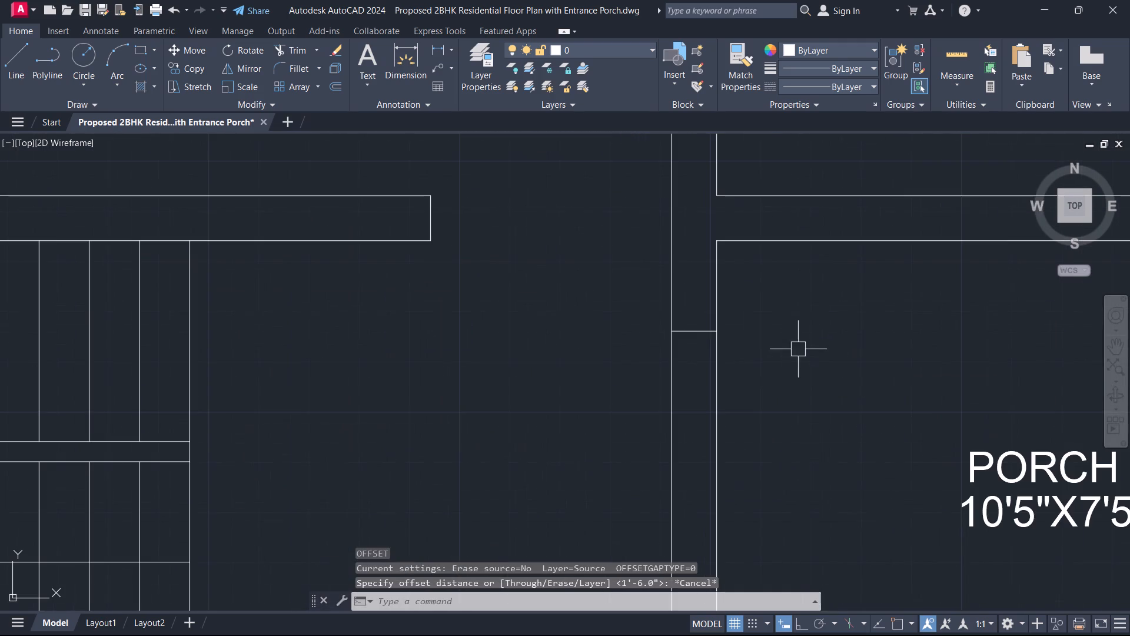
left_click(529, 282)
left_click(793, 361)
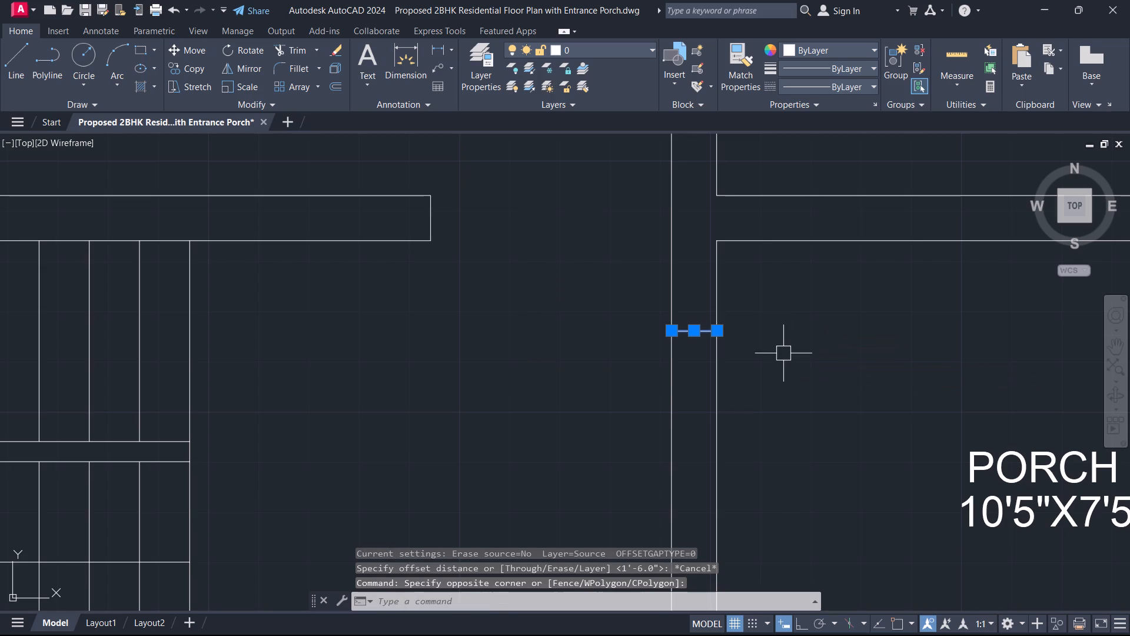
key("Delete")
Offset the porch-side line of the wall between kitchen and porch 1' into the porch.
type("O")
key("space")
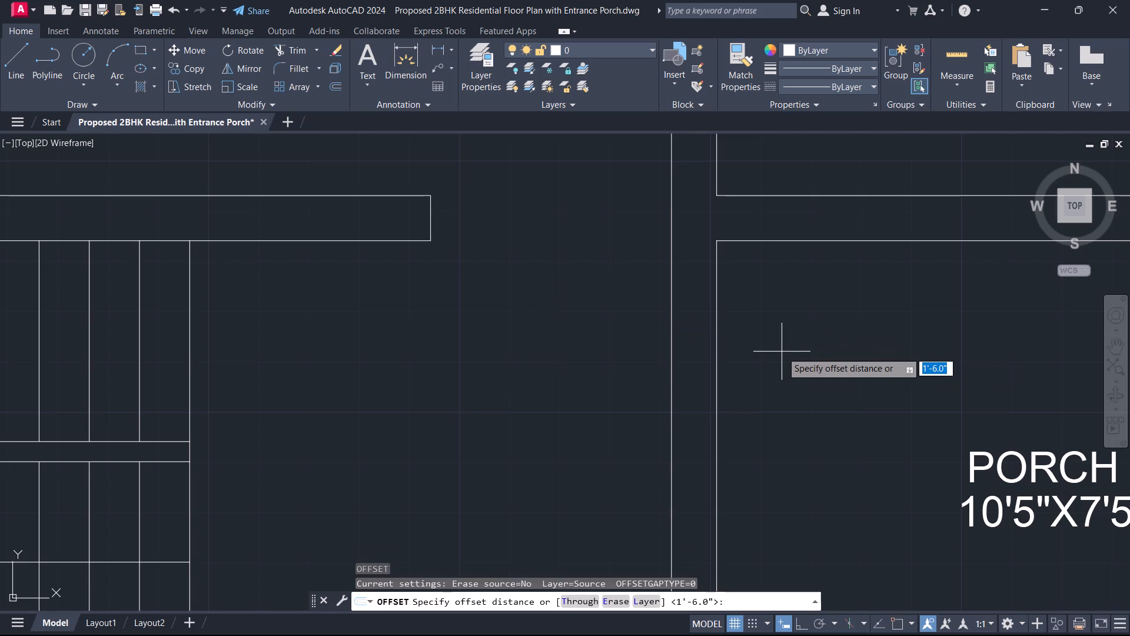
type("1'")
key("Return")
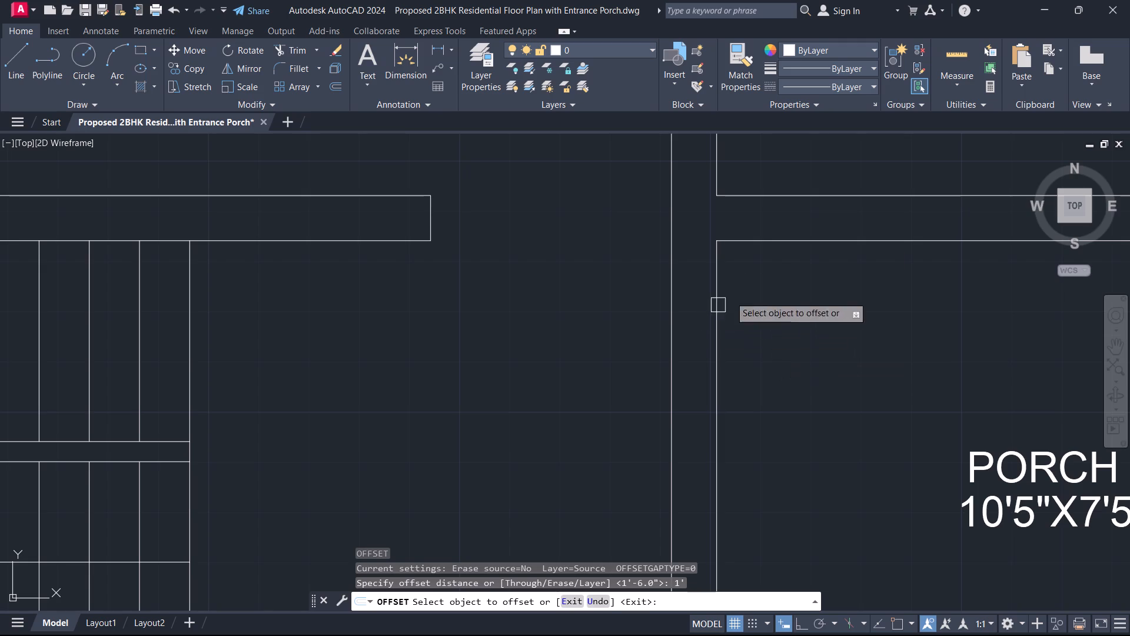
left_click(772, 231)
left_click_drag(769, 242, 768, 251)
left_click(769, 306)
key("Escape")
Extend the new offset line across the wall between the porch and the stair hall.
type("EX")
key("space")
left_click_drag(772, 325, 768, 320)
left_click(749, 277)
key("Escape")
Extend the inner line of the stair hall's bottom wall to the porch-side face of the dividing wall.
scroll(750, 337, "down", 2)
middle_click_drag(750, 340, 730, 280)
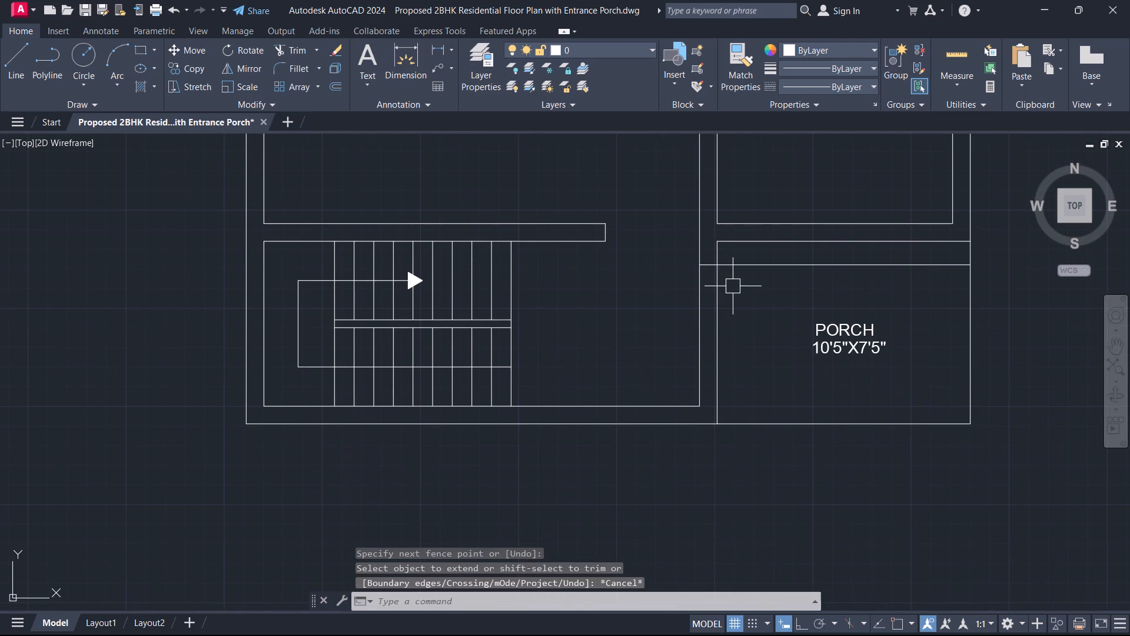
type("EX")
key("space")
left_click(648, 402)
key("Escape")
Offset the extended inner line of the stair hall's bottom wall 1' upward.
type("O")
key("space")
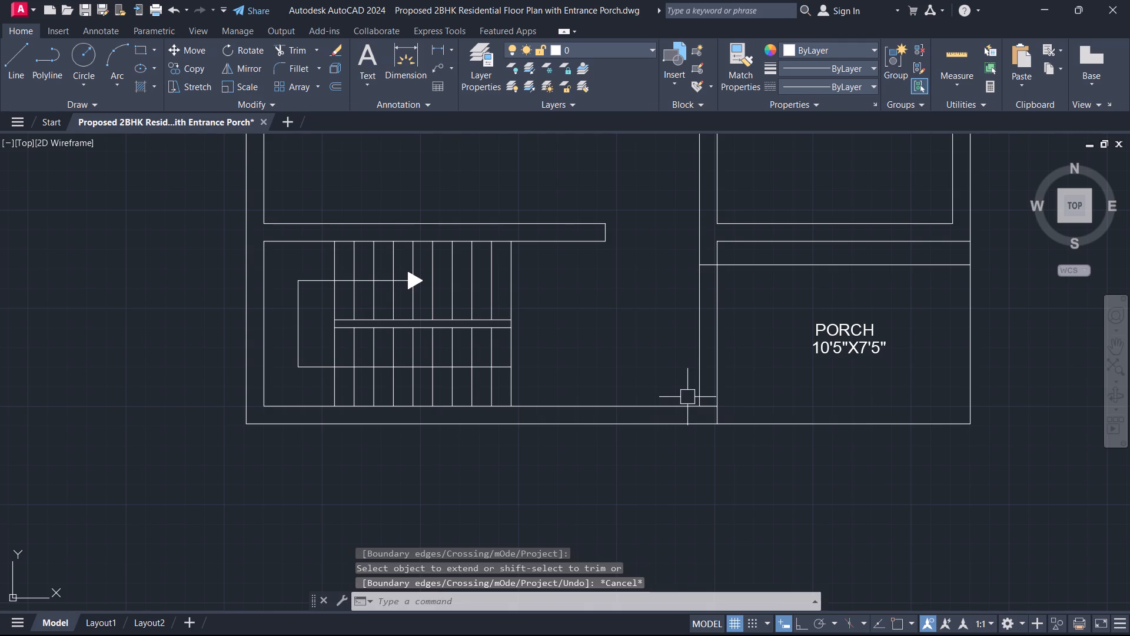
type("1'")
key("Return")
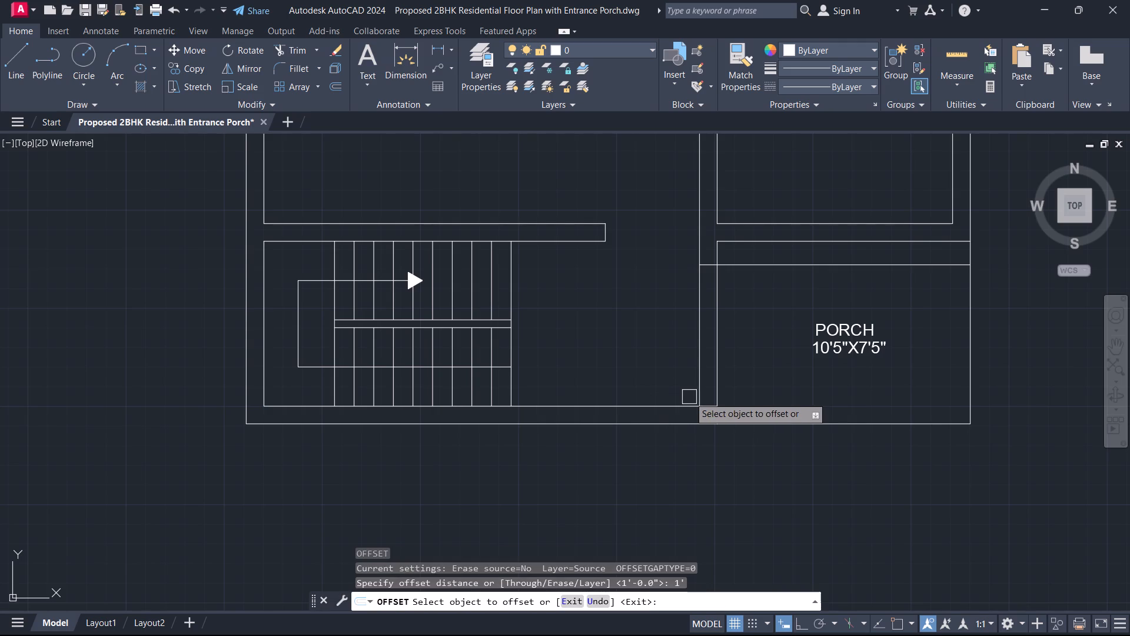
left_click(682, 405)
left_click(676, 363)
key("Escape")
Trim the 1' offset line beside the dividing wall and the extended bottom-wall line within the dividing wall's thickness.
type("TR")
key("space")
left_click(639, 387)
scroll(718, 406, "up", 3)
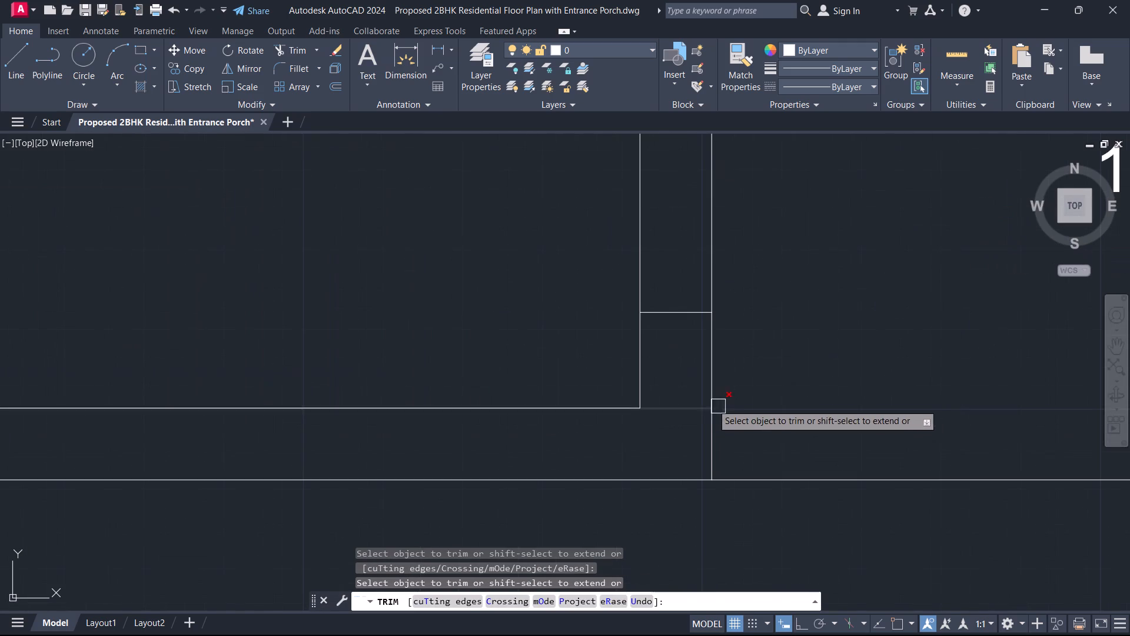
left_click(684, 397)
left_click(676, 415)
key("Escape")
Delete the leftover piece of the 1' offset line crossing the lower staircase flight.
scroll(498, 344, "down", 3)
middle_click_drag(498, 344, 828, 350)
scroll(553, 324, "up", 1)
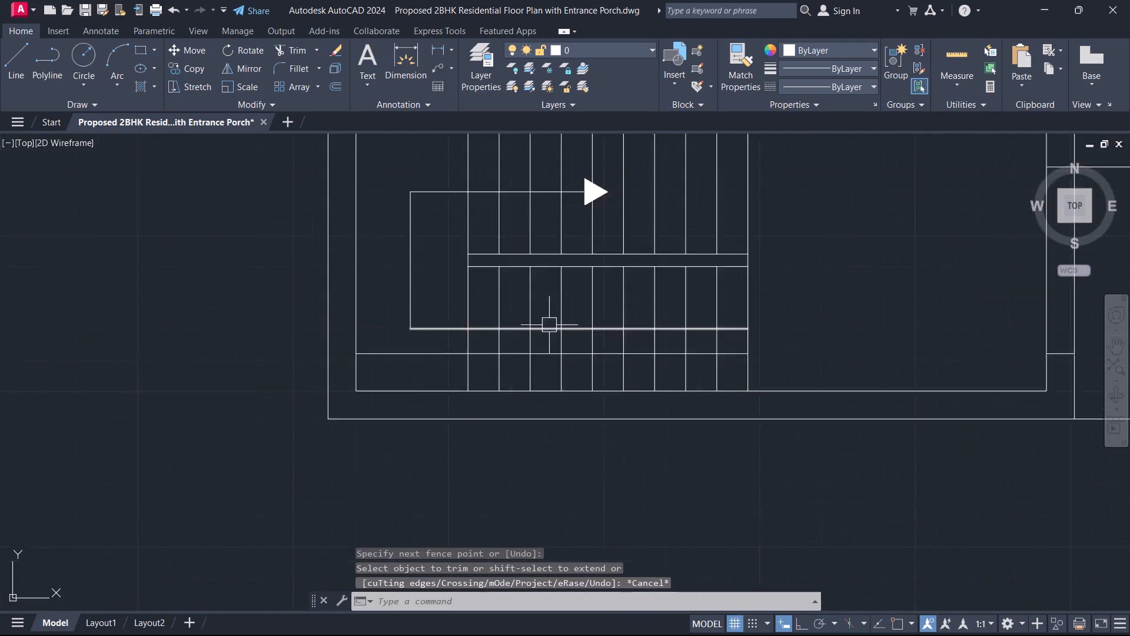
left_click(429, 351)
key("Delete")
Trim both dividing-wall lines between the two 1' jamb lines to open the entrance, and remove the excess offset line across the porch.
scroll(609, 387, "down", 2)
middle_click_drag(631, 362, 627, 360)
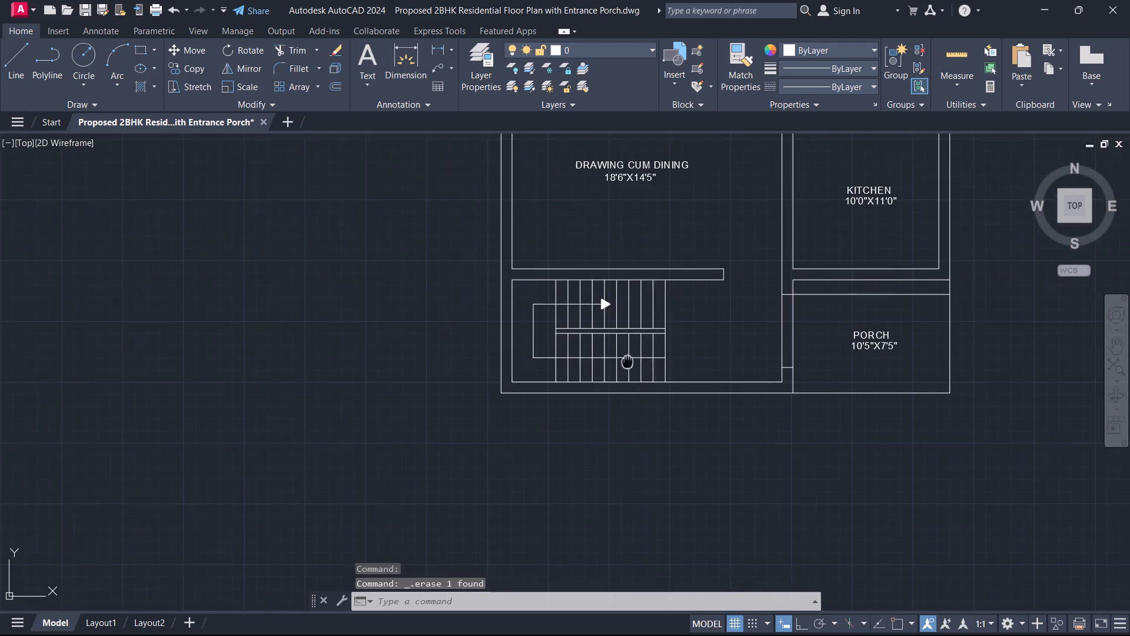
middle_click_drag(627, 360, 467, 369)
scroll(622, 321, "up", 2)
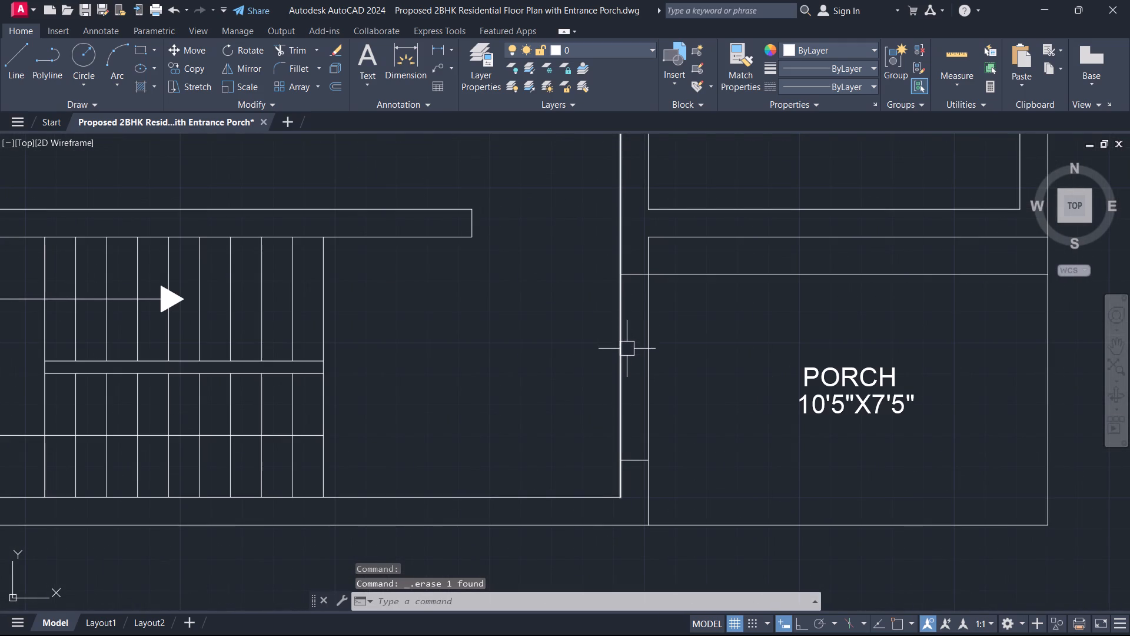
type("TR")
key("space")
left_click_drag(698, 360, 683, 361)
left_click(558, 363)
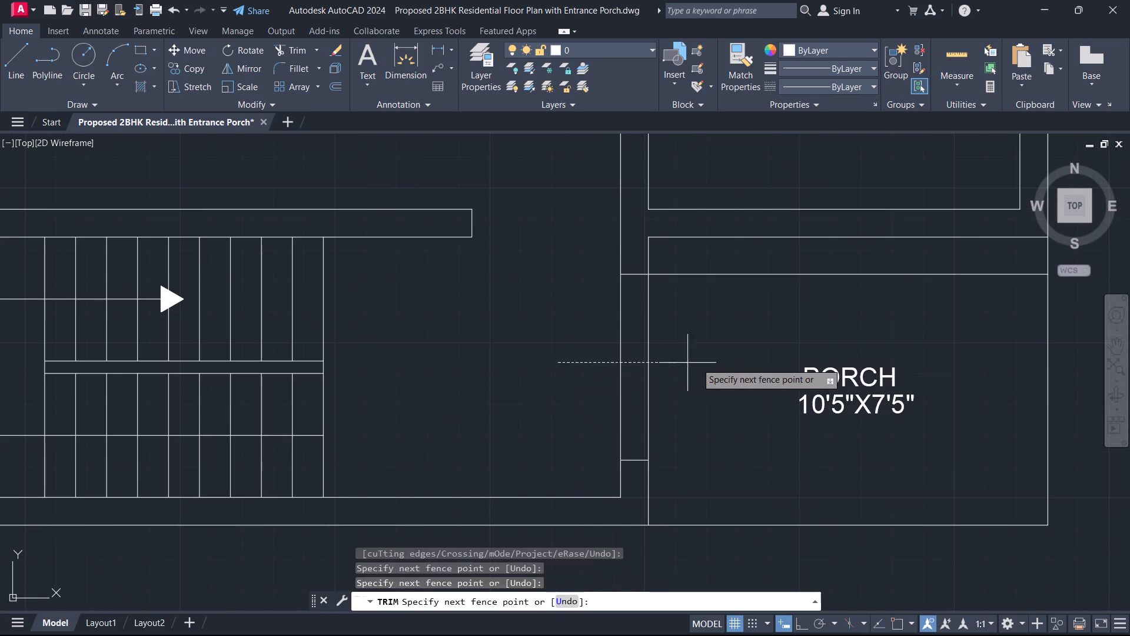
left_click(751, 357)
left_click(729, 312)
left_click(744, 267)
key("Escape")
Look over the porch entrance, verandah, kitchen, bathroom and drawing cum dining areas to examine the openings in the plan.
scroll(739, 277, "down", 2)
middle_click_drag(736, 282, 734, 293)
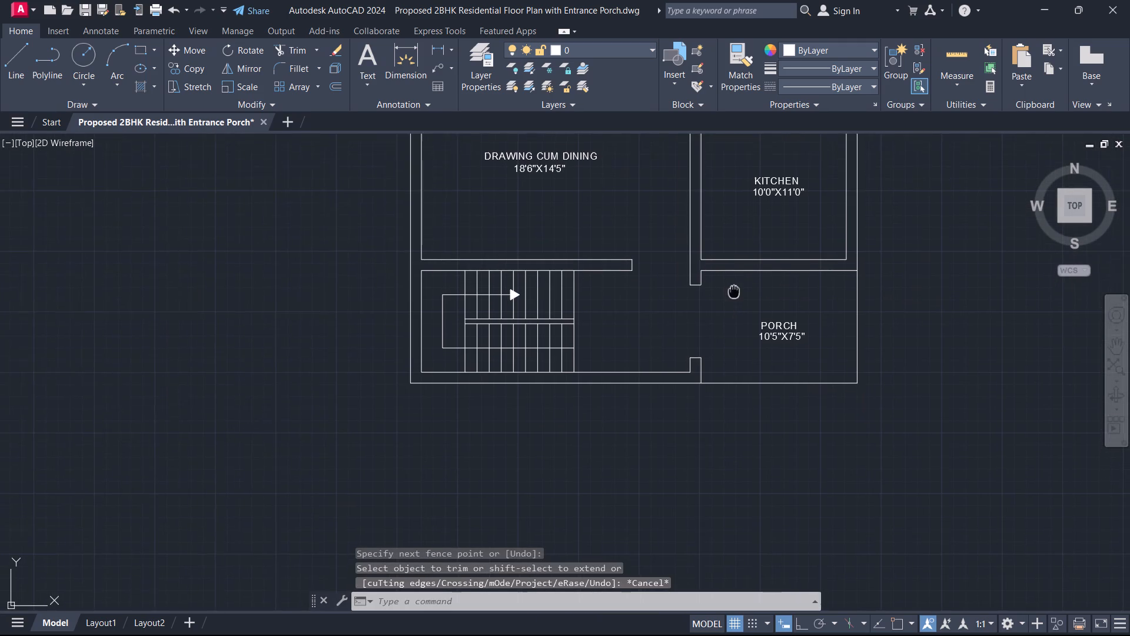
middle_click_drag(734, 293, 731, 306)
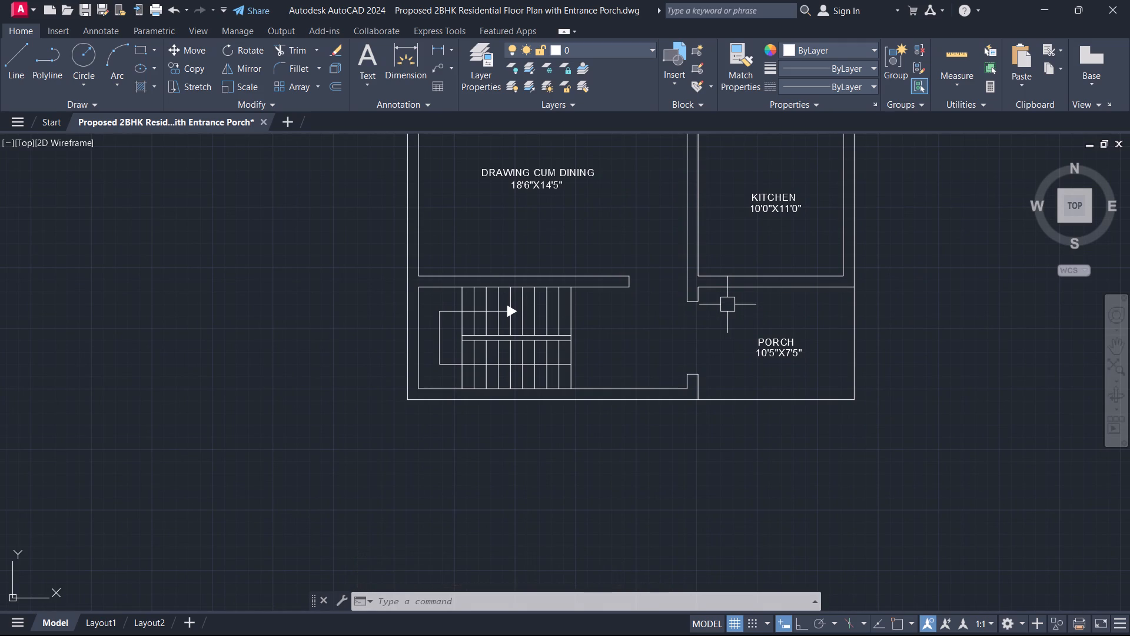
scroll(698, 314, "down", 1)
middle_click_drag(698, 314, 741, 403)
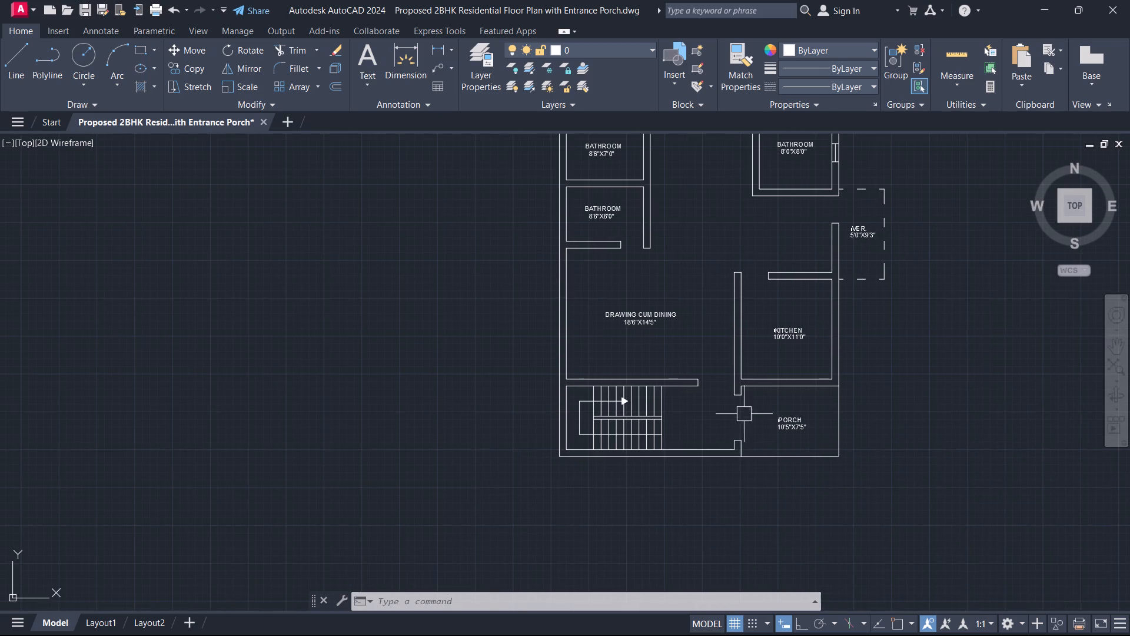
scroll(739, 442, "up", 1)
middle_click(737, 442)
scroll(737, 442, "up", 1)
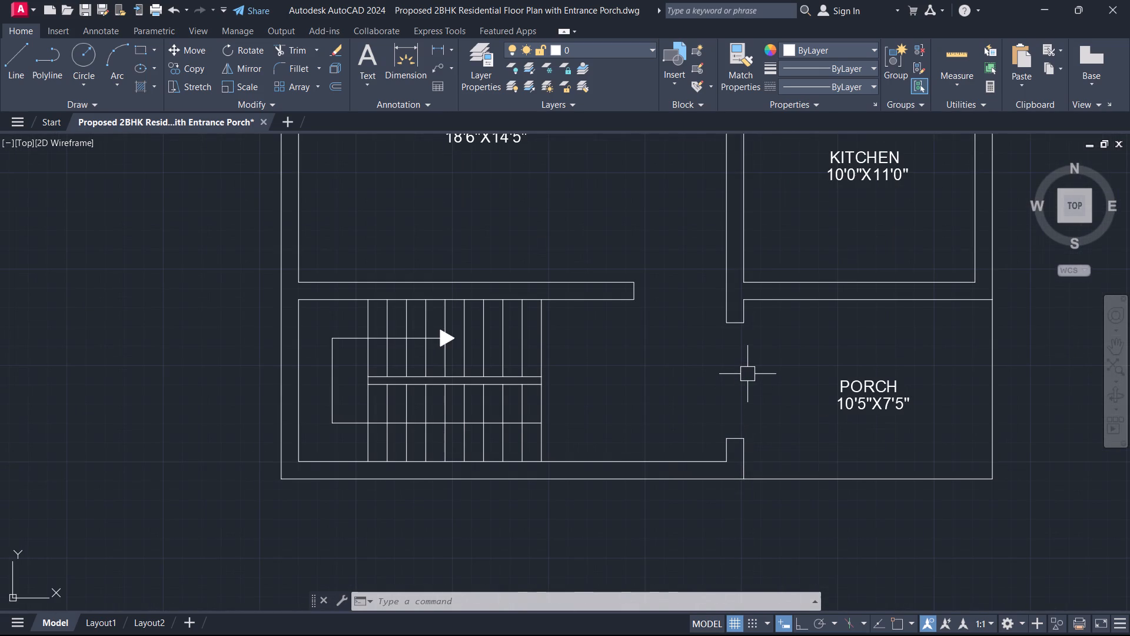
middle_click_drag(747, 373, 796, 470)
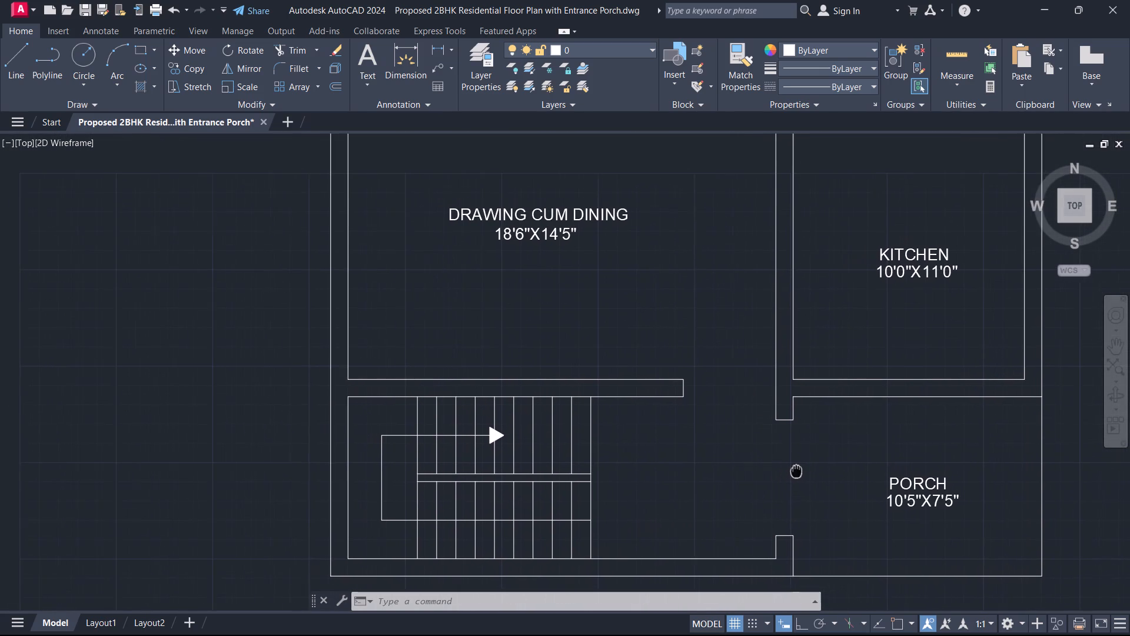
middle_click_drag(796, 470, 802, 470)
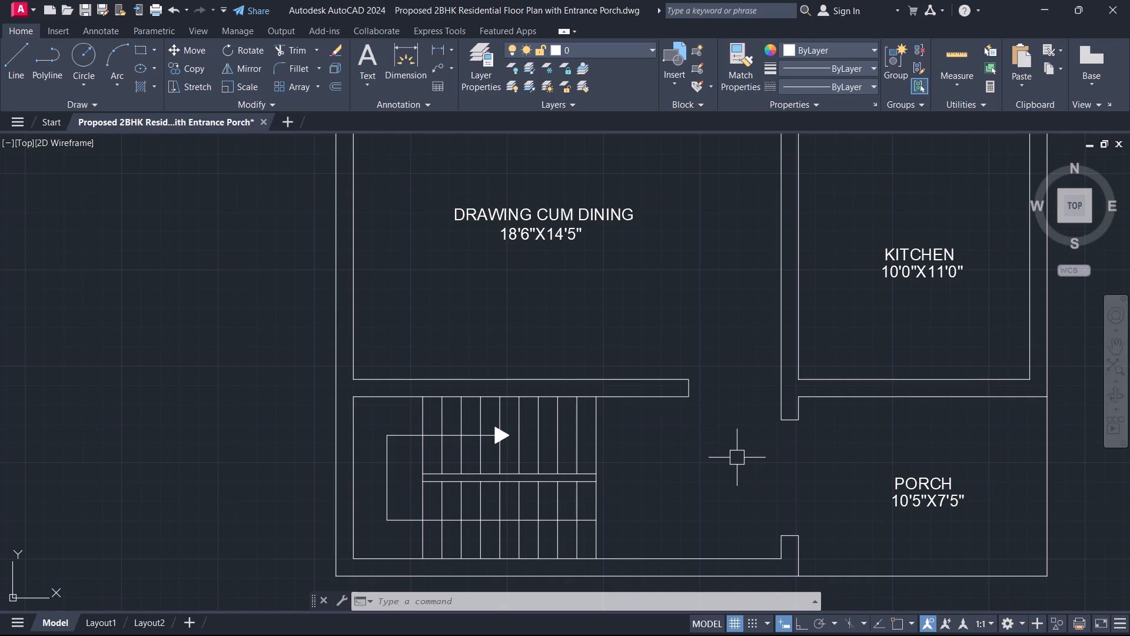
scroll(743, 439, "down", 2)
middle_click_drag(743, 439, 743, 487)
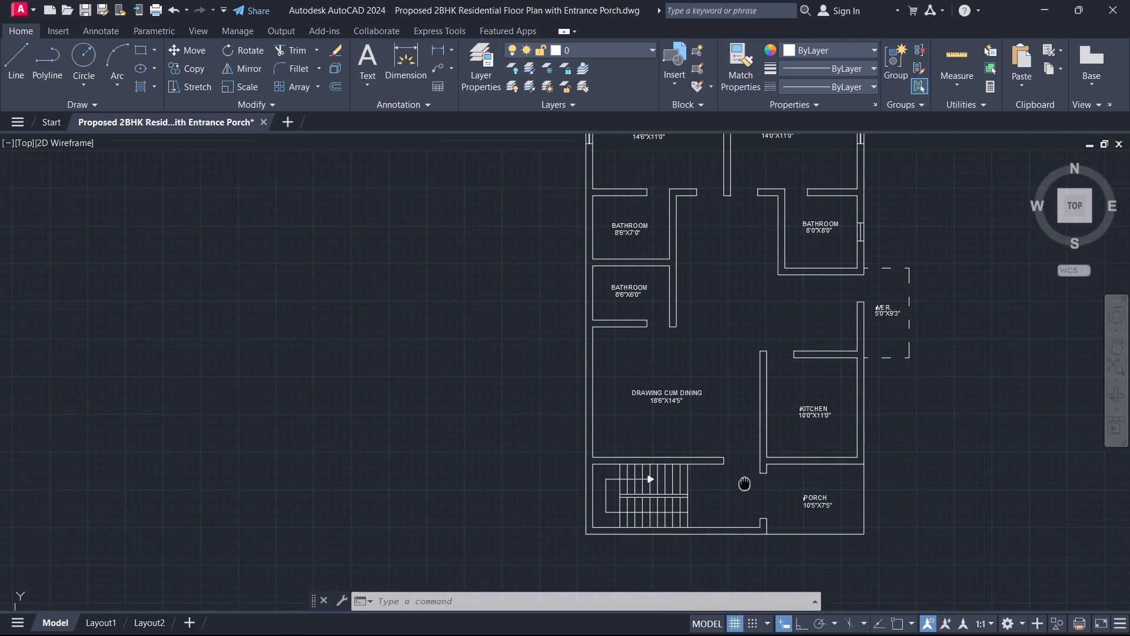
middle_click_drag(743, 487, 743, 488)
middle_click_drag(845, 349, 784, 409)
scroll(845, 349, "up", 1)
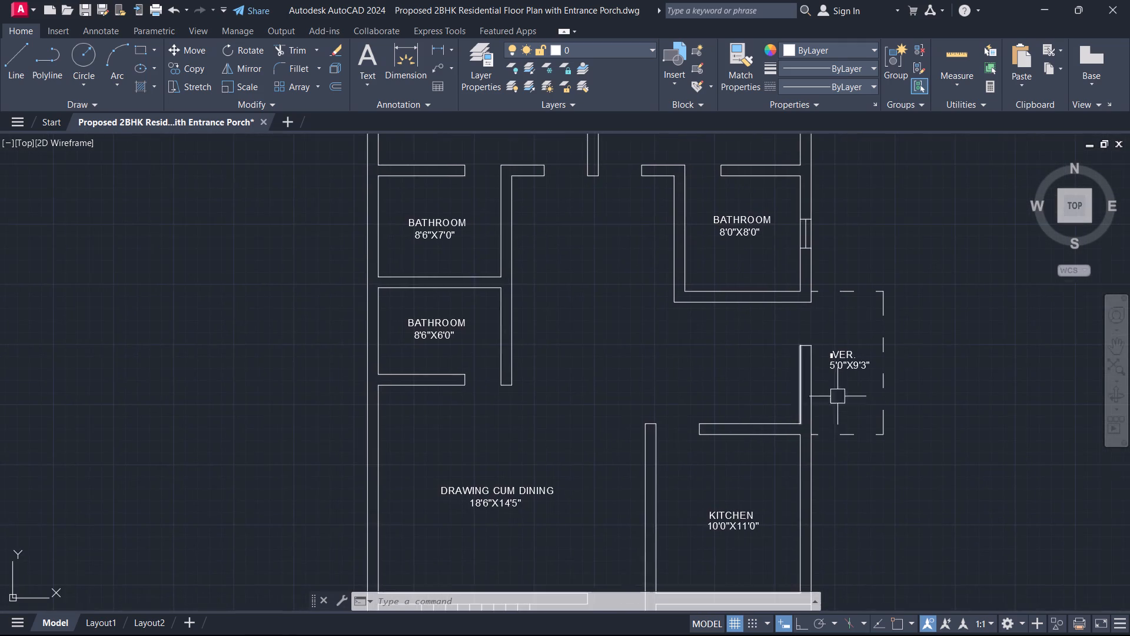
scroll(969, 370, "up", 3)
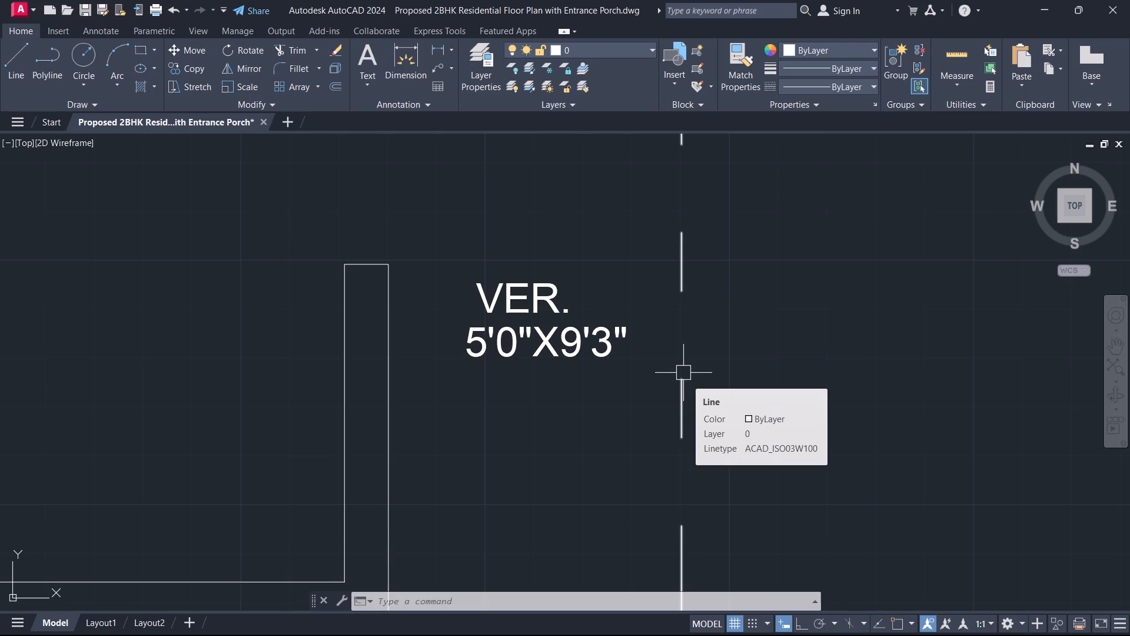
scroll(613, 393, "down", 1)
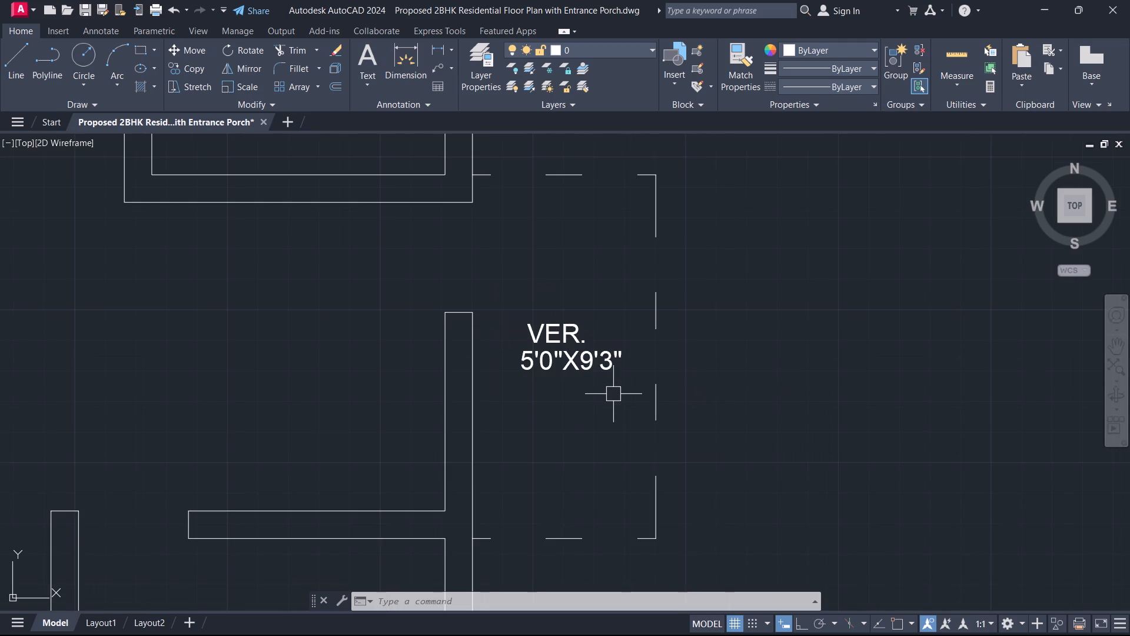
middle_click_drag(666, 393, 928, 360)
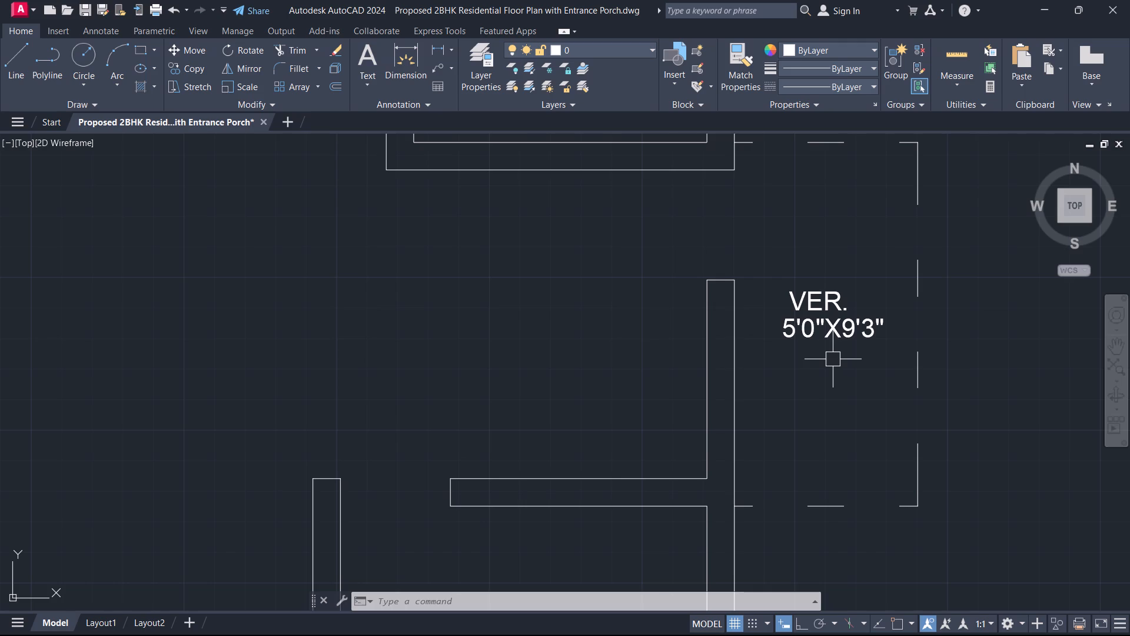
scroll(833, 359, "down", 1)
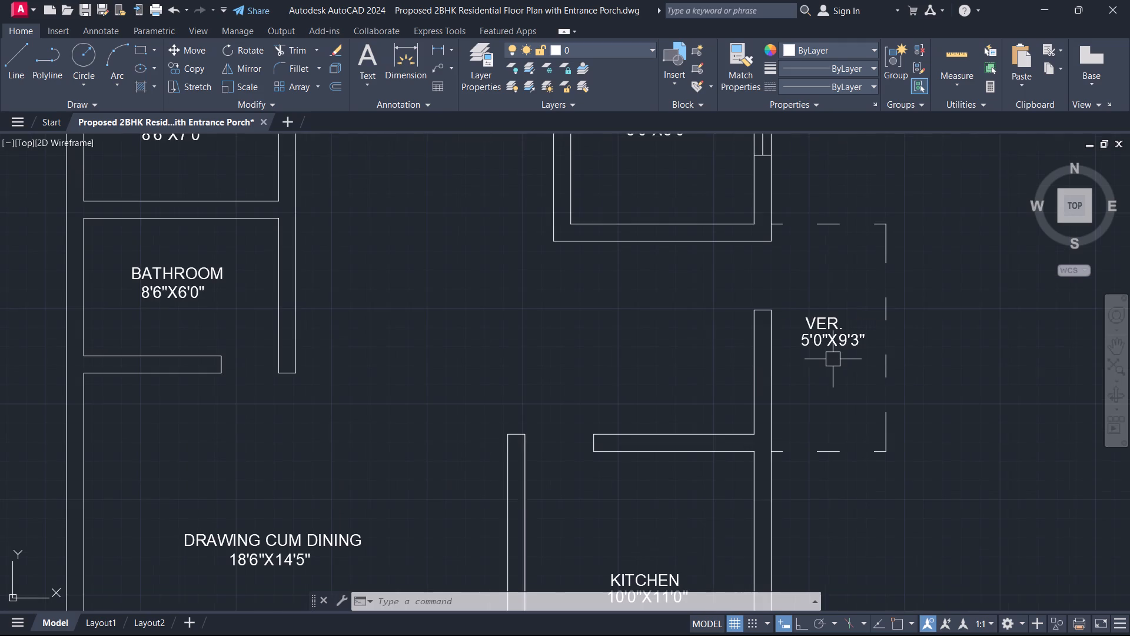
middle_click_drag(736, 360, 823, 310)
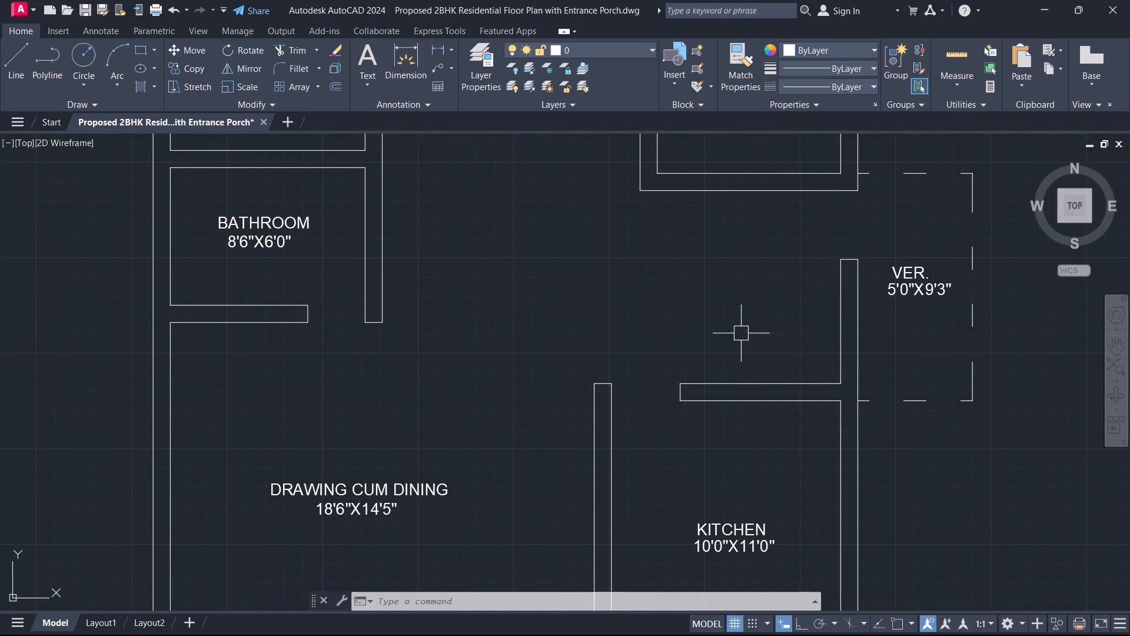
middle_click_drag(514, 302, 787, 263)
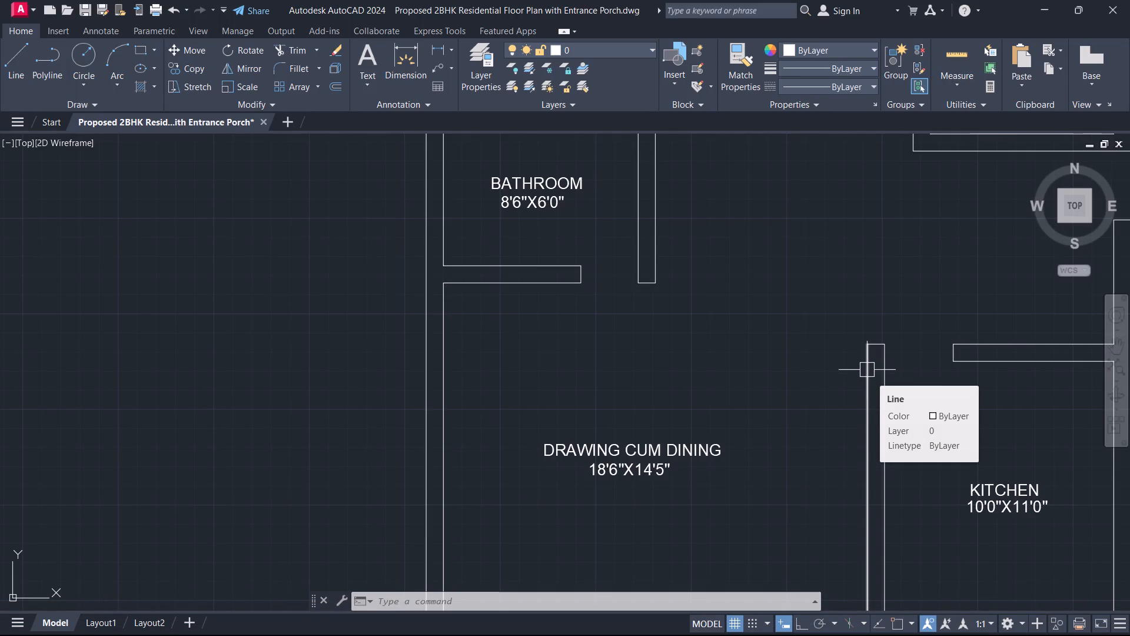
scroll(879, 375, "down", 3)
middle_click_drag(855, 331, 630, 271)
scroll(674, 317, "up", 1)
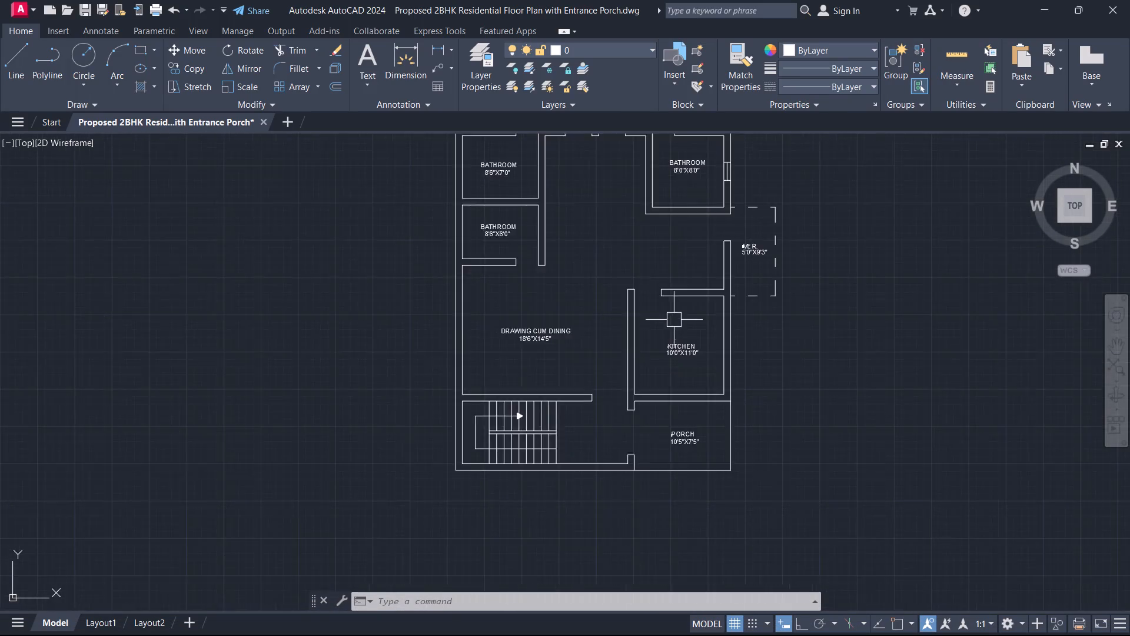
scroll(673, 320, "up", 1)
middle_click_drag(673, 321, 713, 266)
scroll(546, 352, "down", 1)
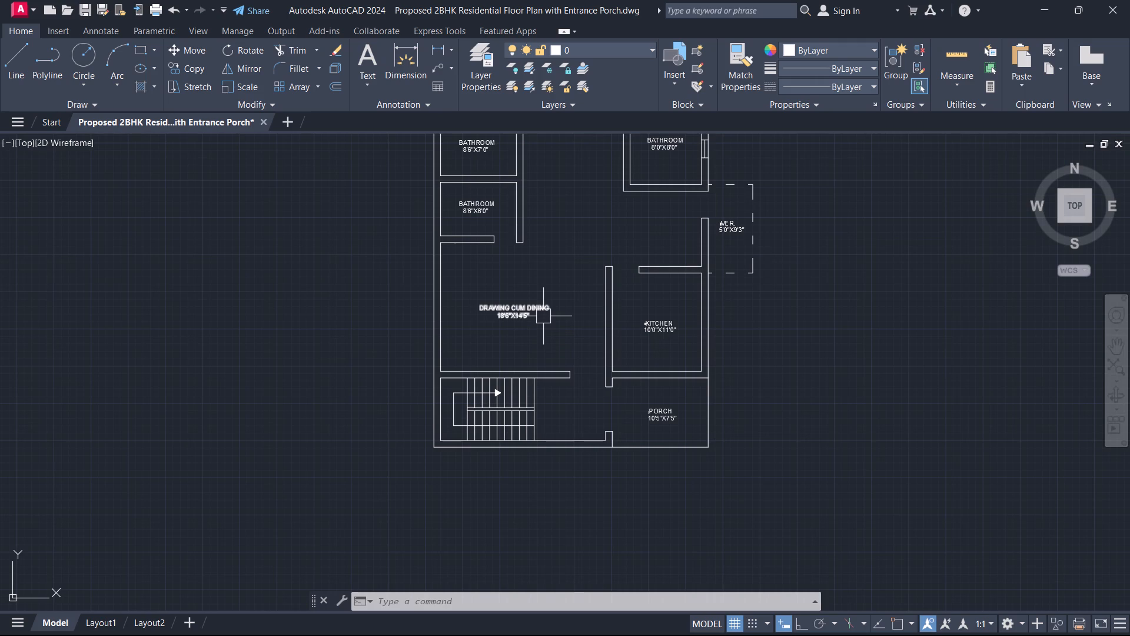
With object snap and ortho on, draw a 2" by 4.5" door frame at the stair wall's free end, from its midpoint to its lower corner.
scroll(606, 386, "up", 3)
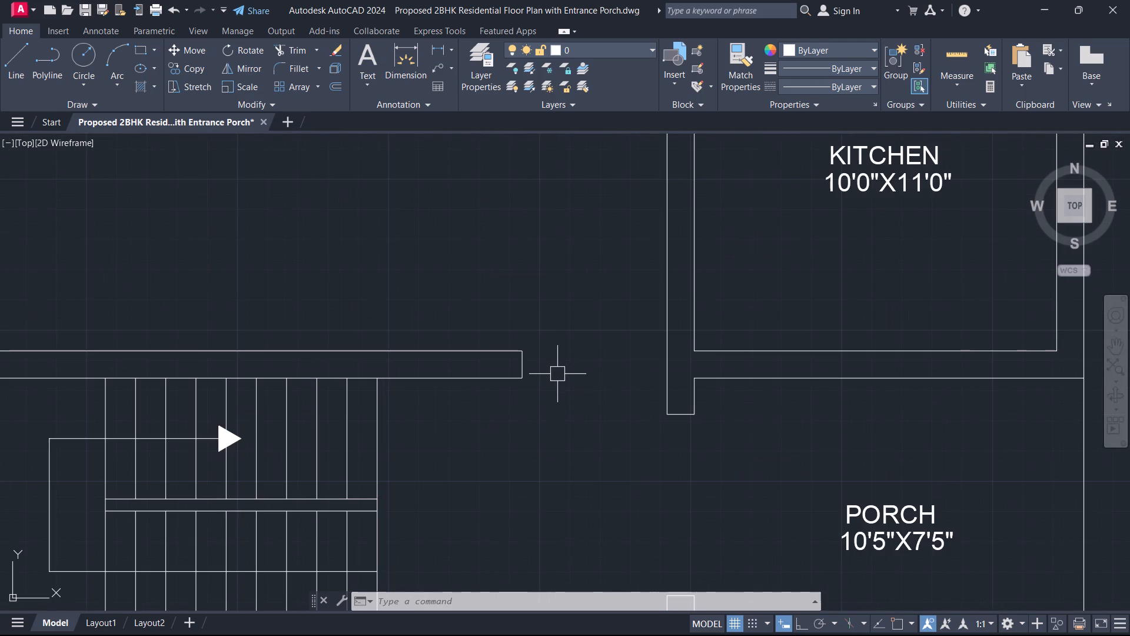
type("L")
key("space")
scroll(541, 370, "up", 3)
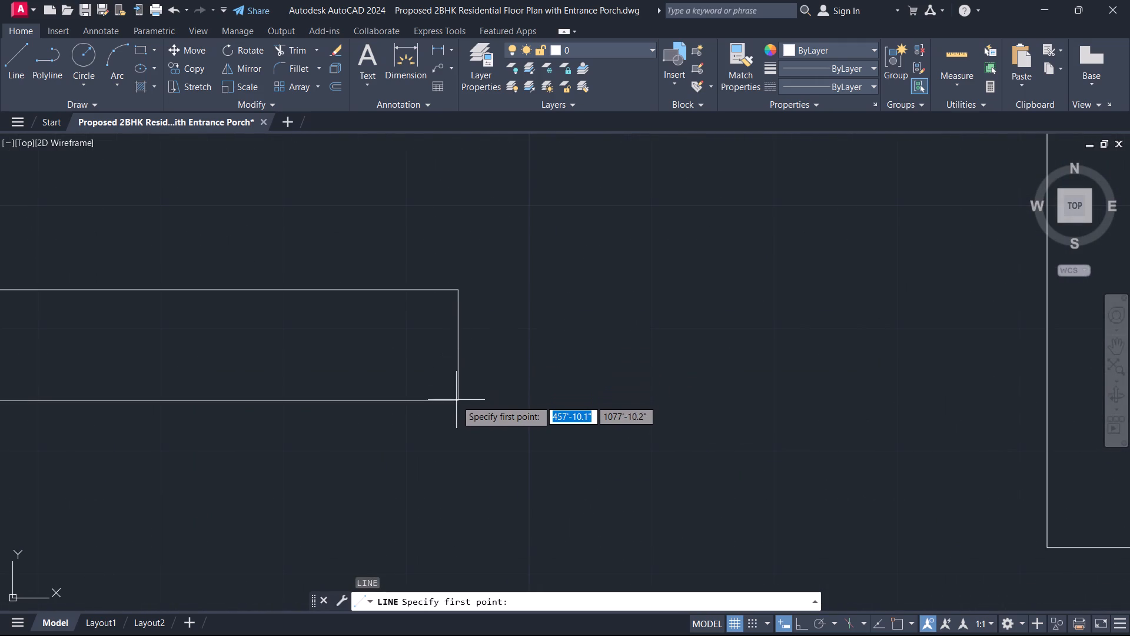
key("F3")
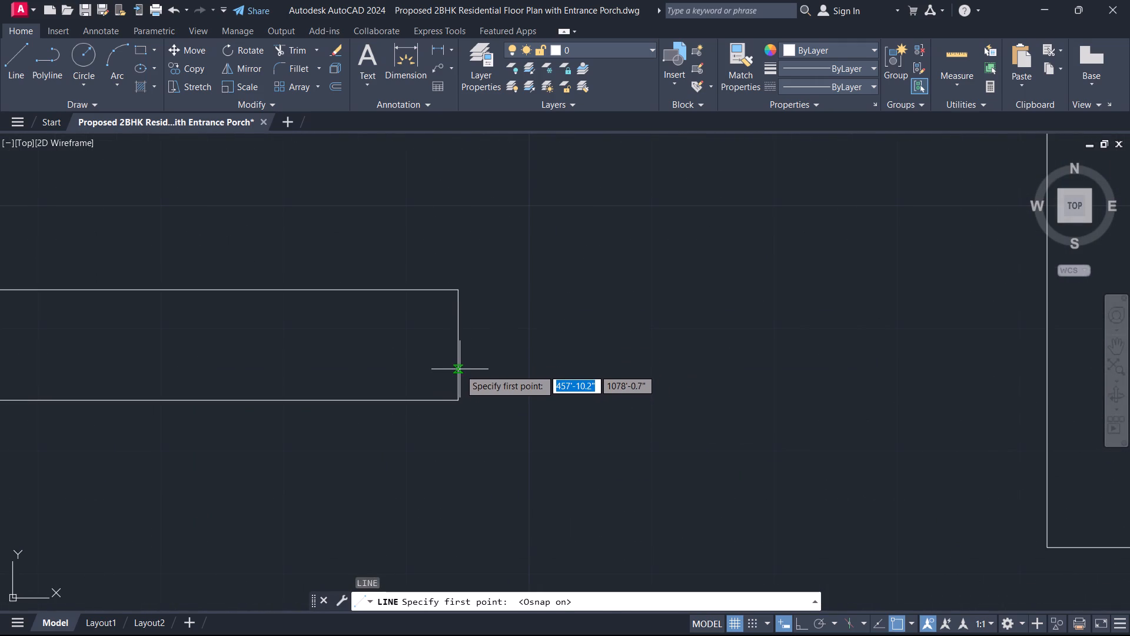
key("F8")
left_click(456, 347)
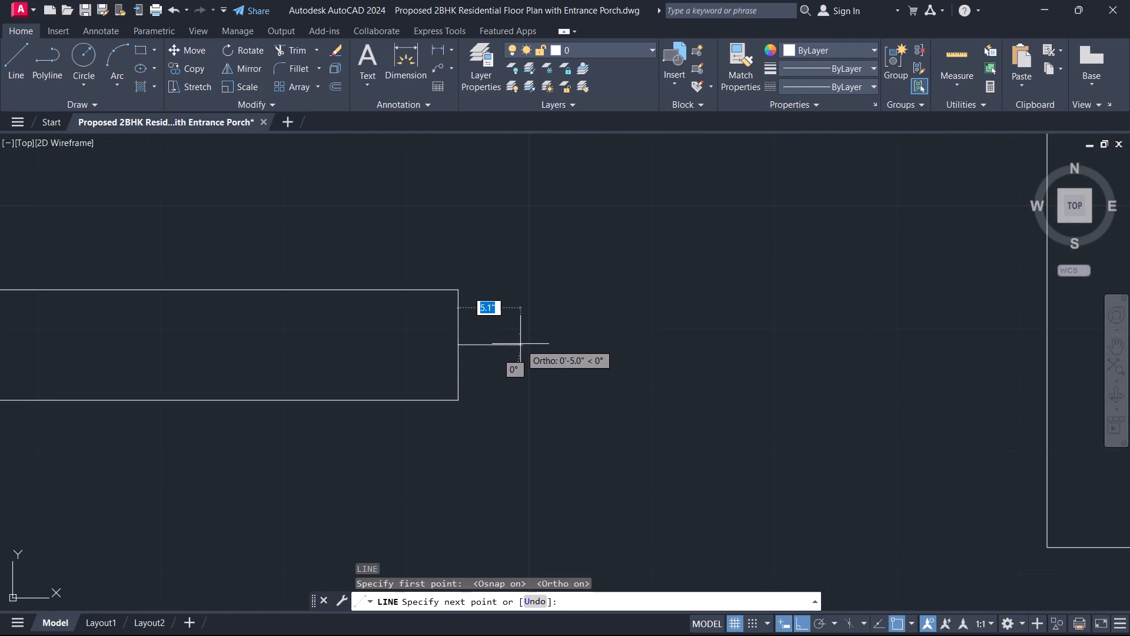
key("2")
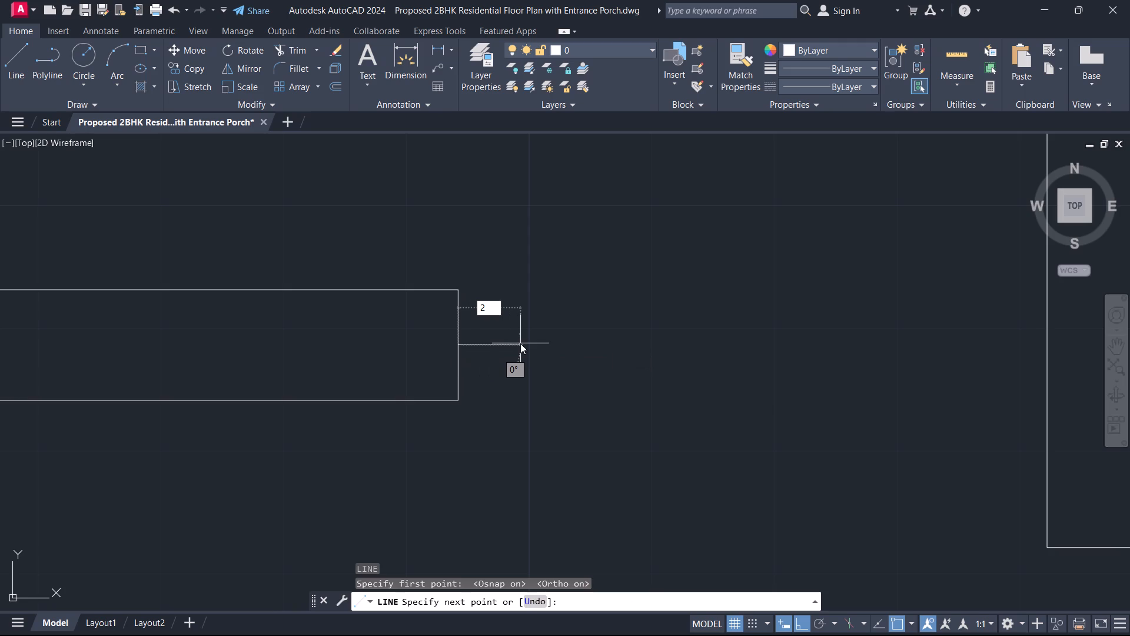
key("Return")
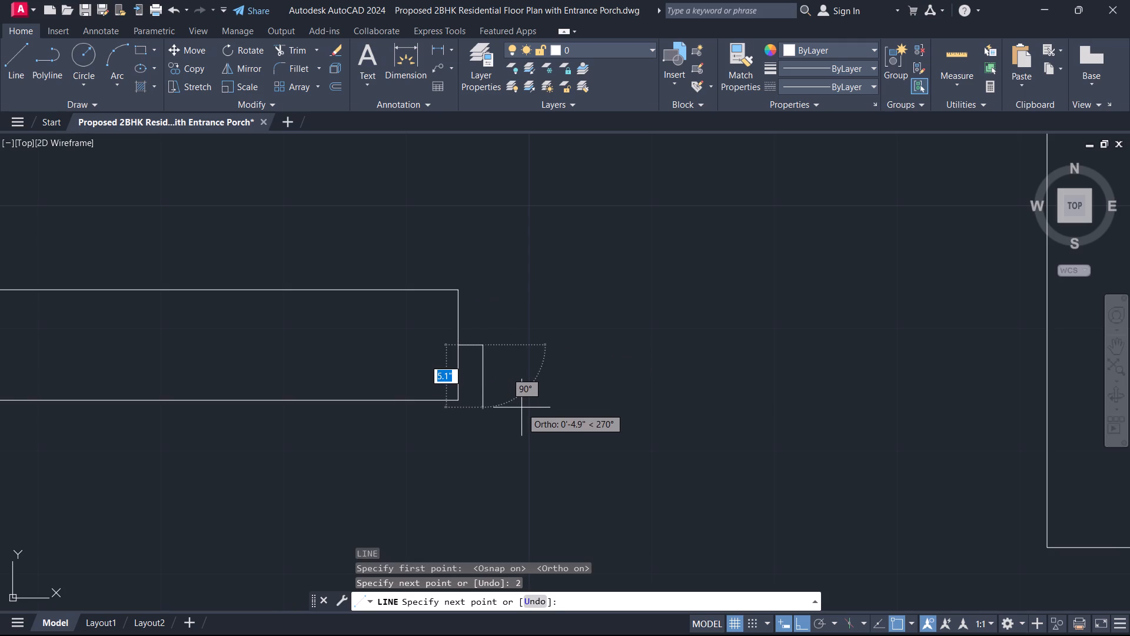
left_click(483, 403)
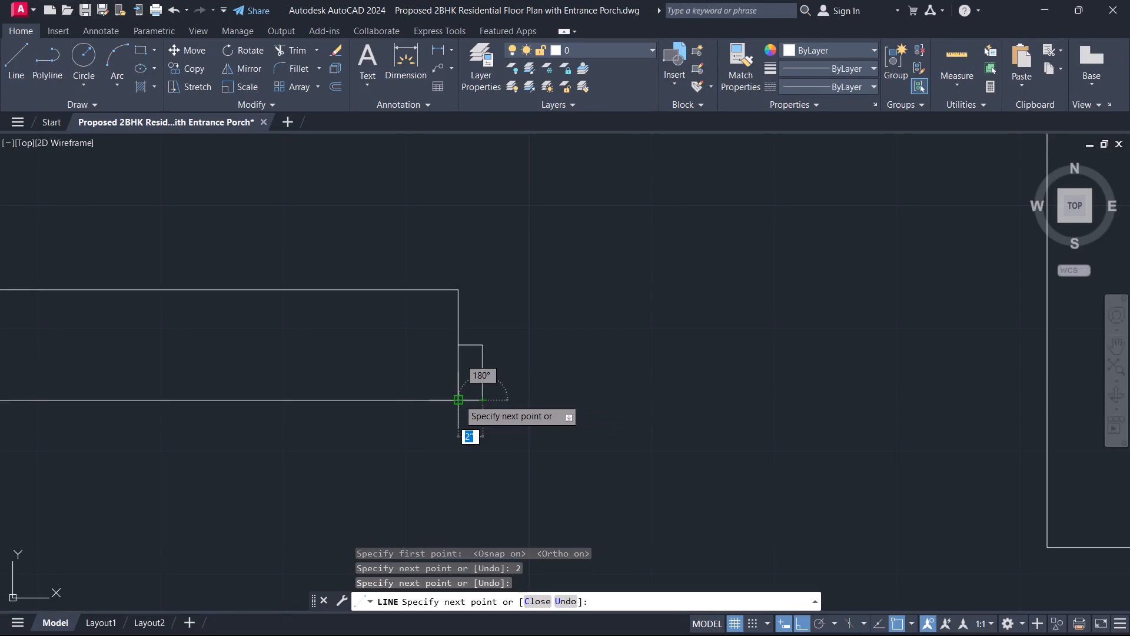
left_click(458, 399)
key("Escape")
scroll(503, 383, "down", 1)
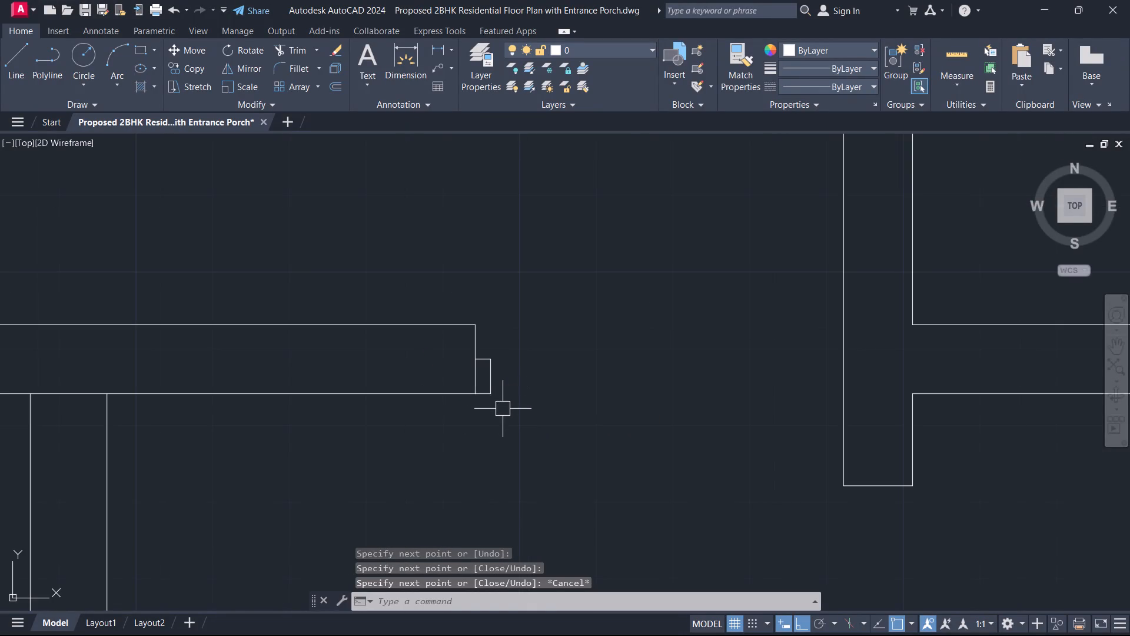
Copy the door frame from the stair wall's lower corner straight across to the facing side of the kitchen wall.
left_click_drag(503, 409, 494, 392)
left_click(486, 347)
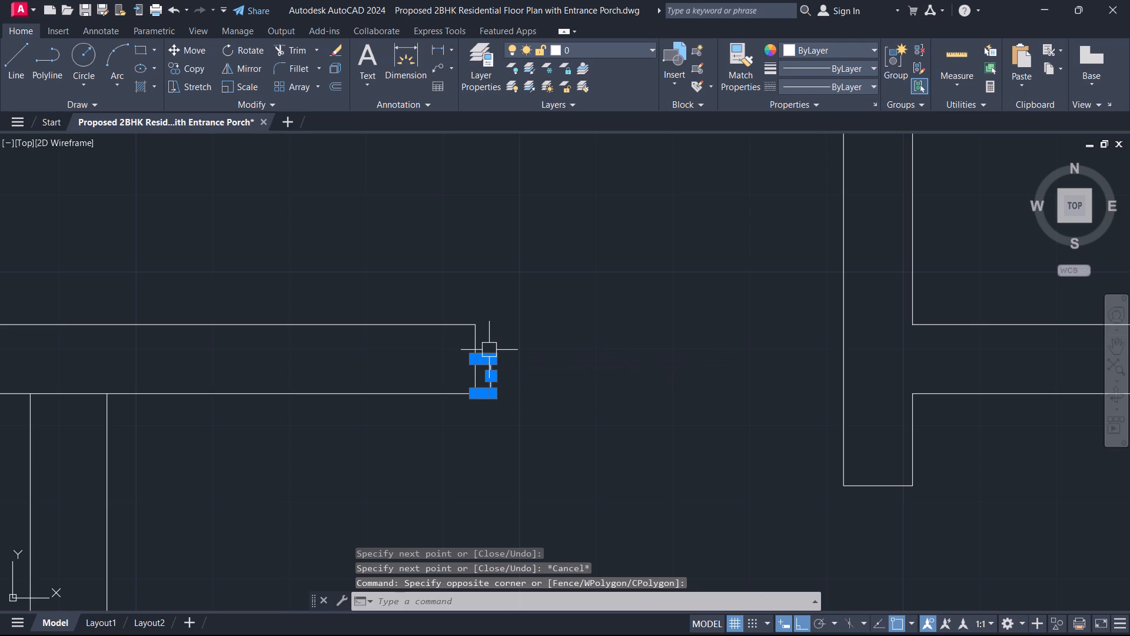
type("CO")
key("space")
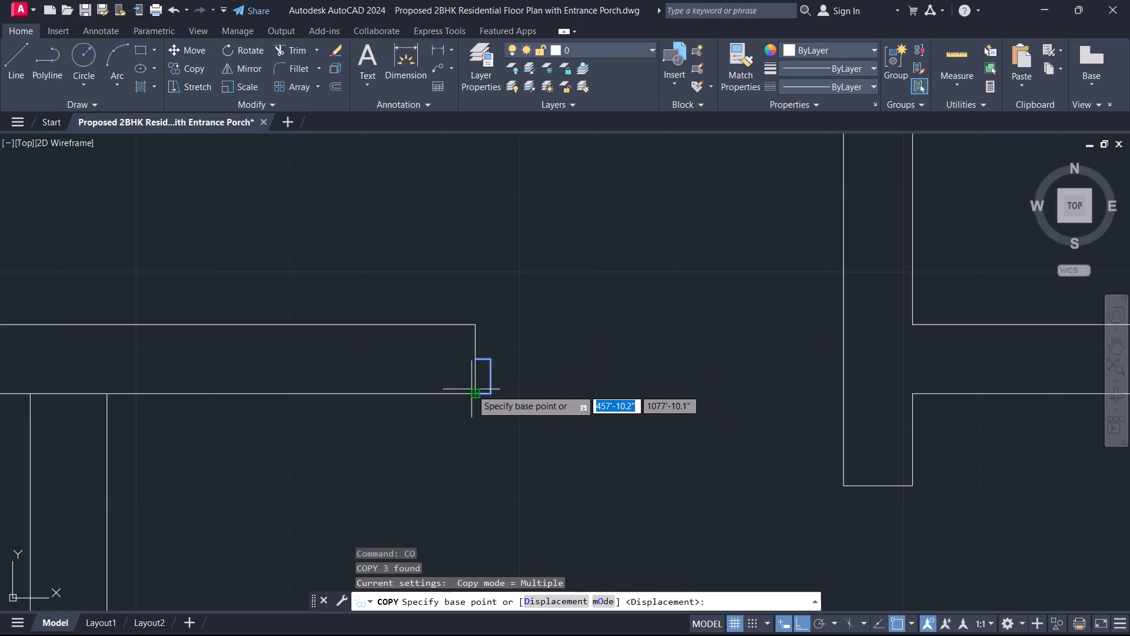
left_click(472, 392)
left_click(845, 393)
key("Escape")
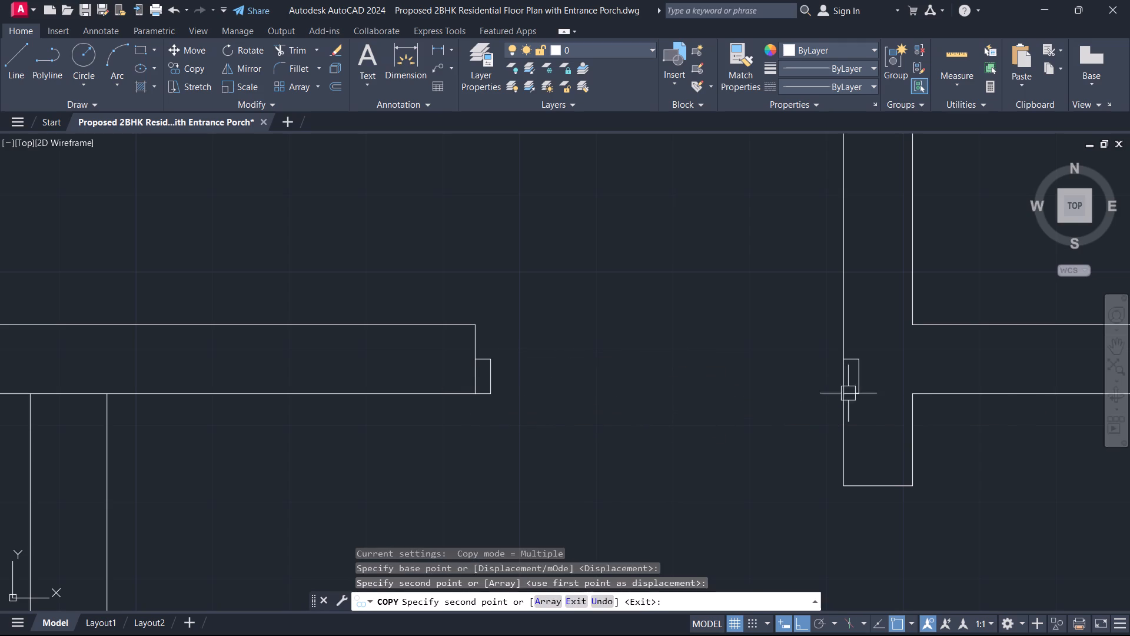
Mirror the copied door frame about the kitchen wall's face so it projects into the opening, erasing the source lines.
left_click(872, 415)
left_click(855, 346)
key("m")
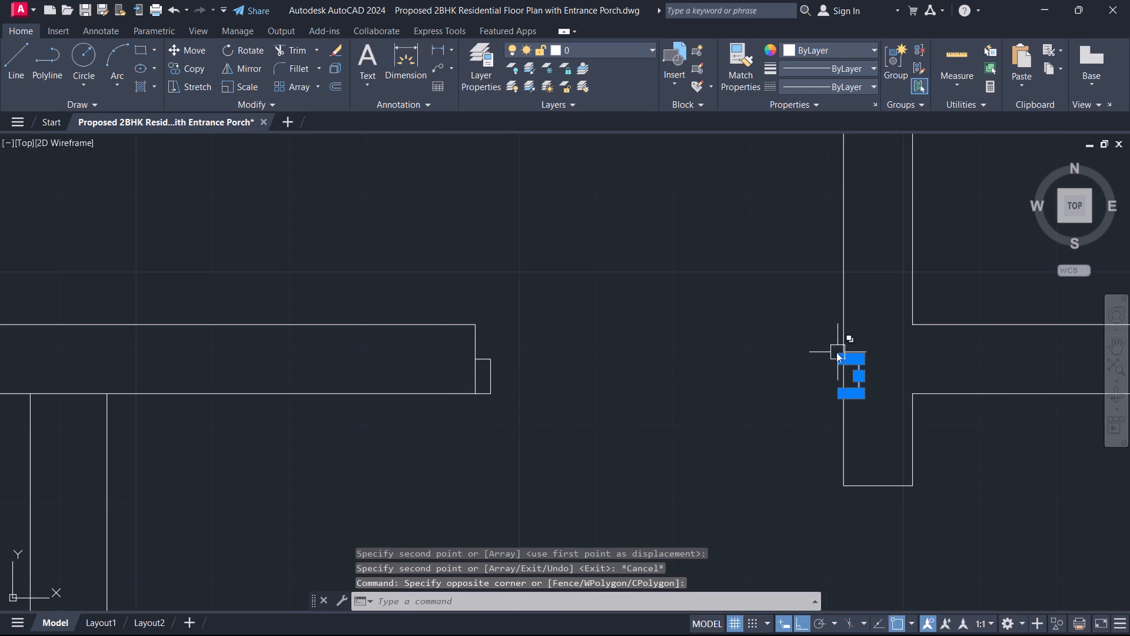
type("I")
key("space")
left_click(844, 440)
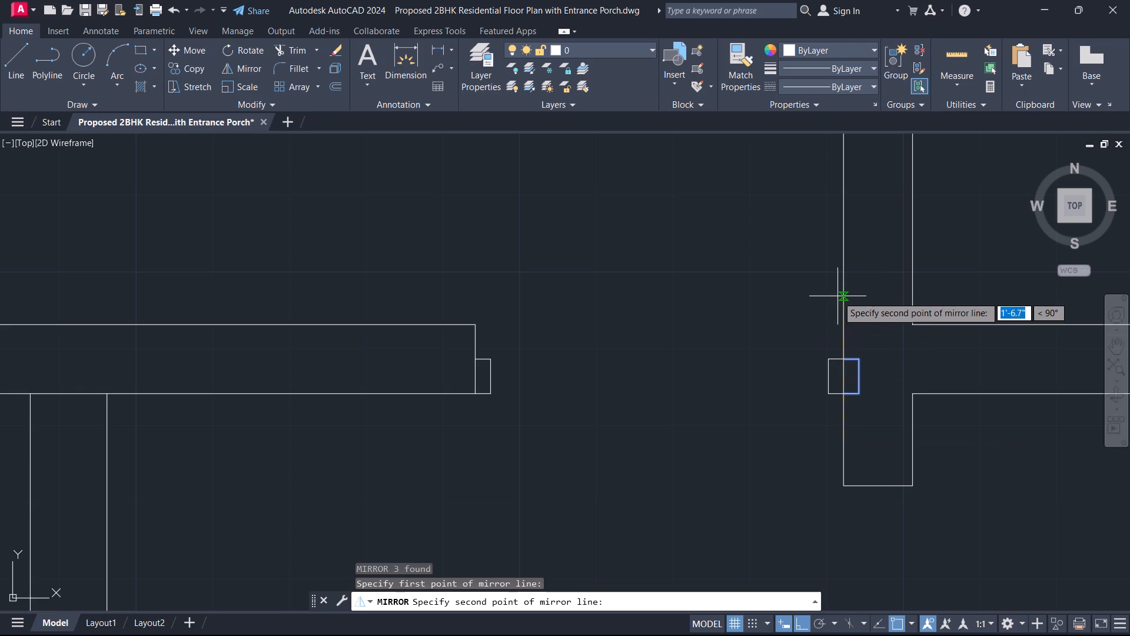
left_click(837, 296)
left_click_drag(869, 339, 837, 296)
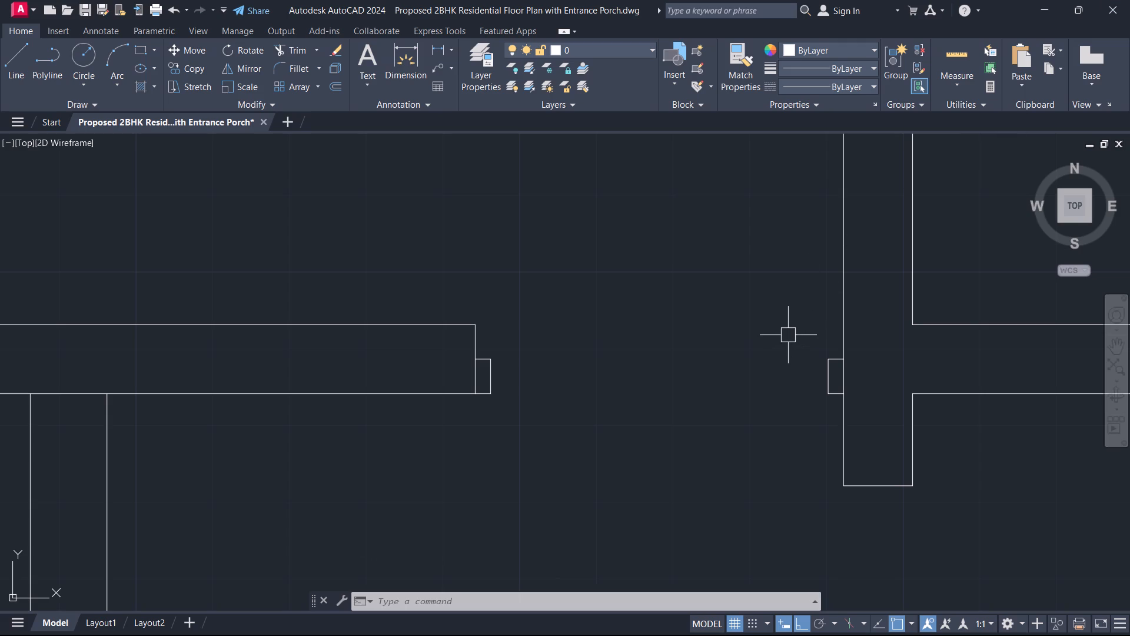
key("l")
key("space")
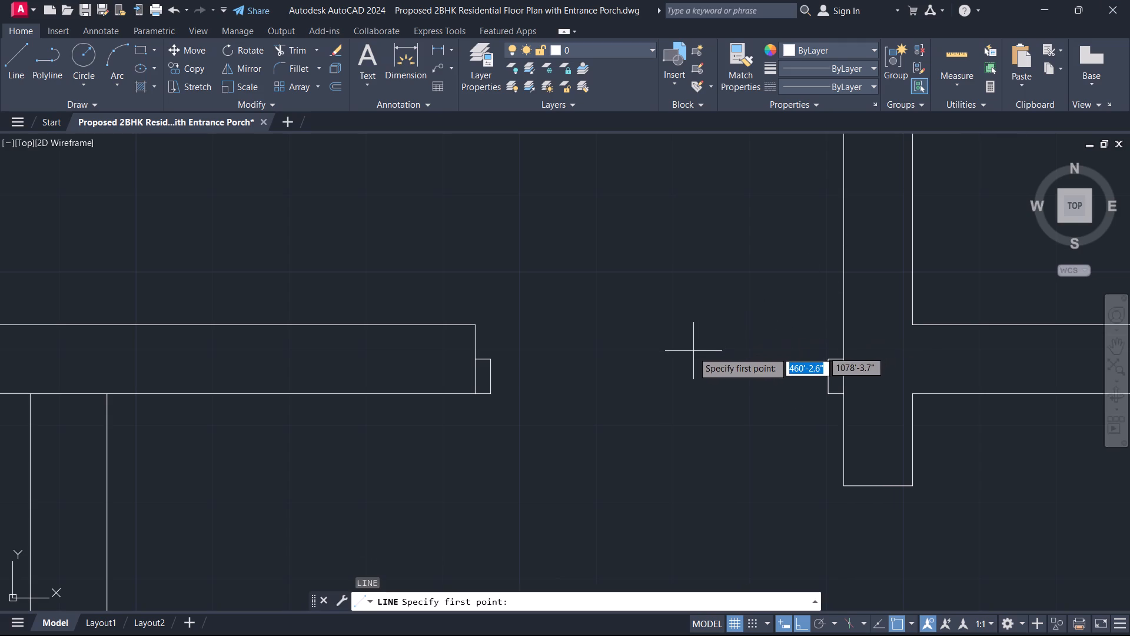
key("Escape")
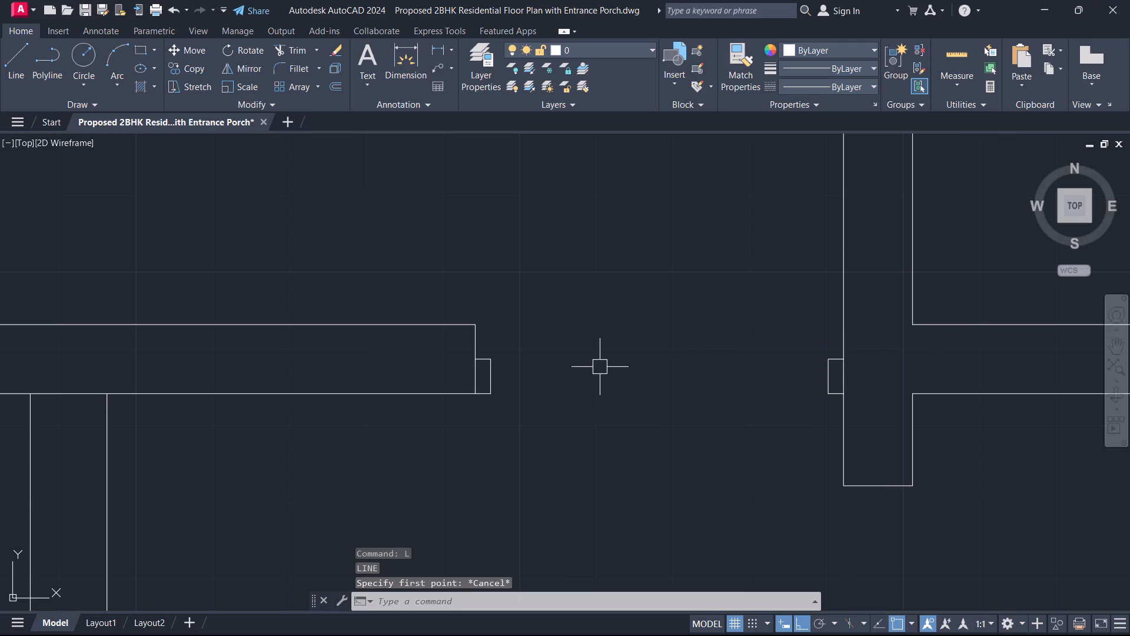
Draw a horizontal line across the drawing cum dining entrance opening, joining the inner upper corners of the two door frames.
key("l")
key("space")
left_click(494, 363)
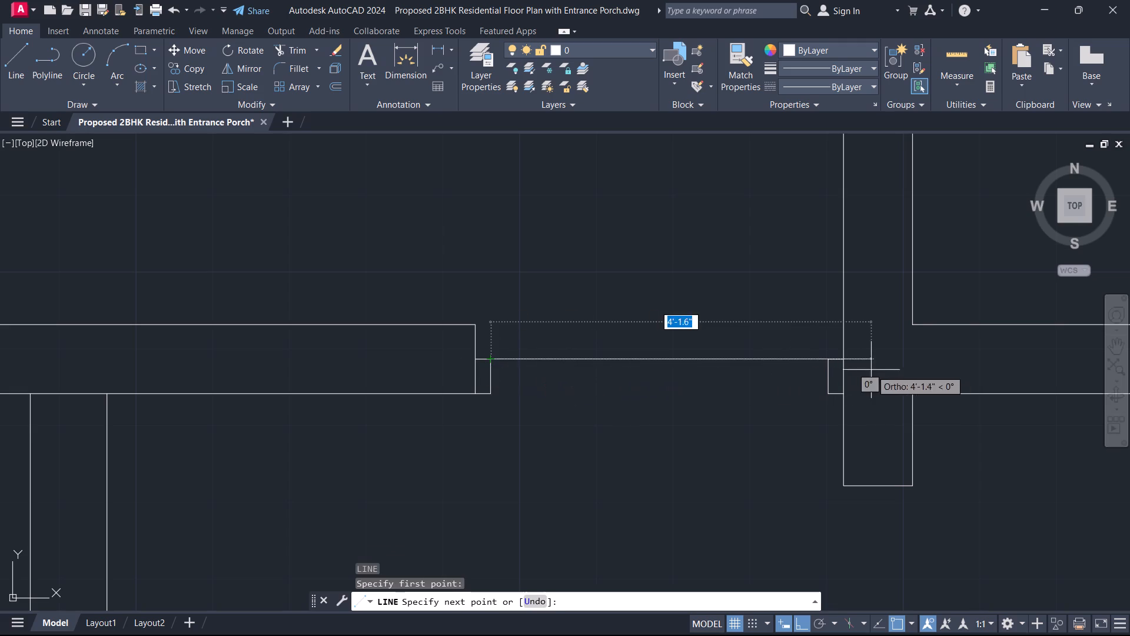
left_click(827, 363)
key("Escape")
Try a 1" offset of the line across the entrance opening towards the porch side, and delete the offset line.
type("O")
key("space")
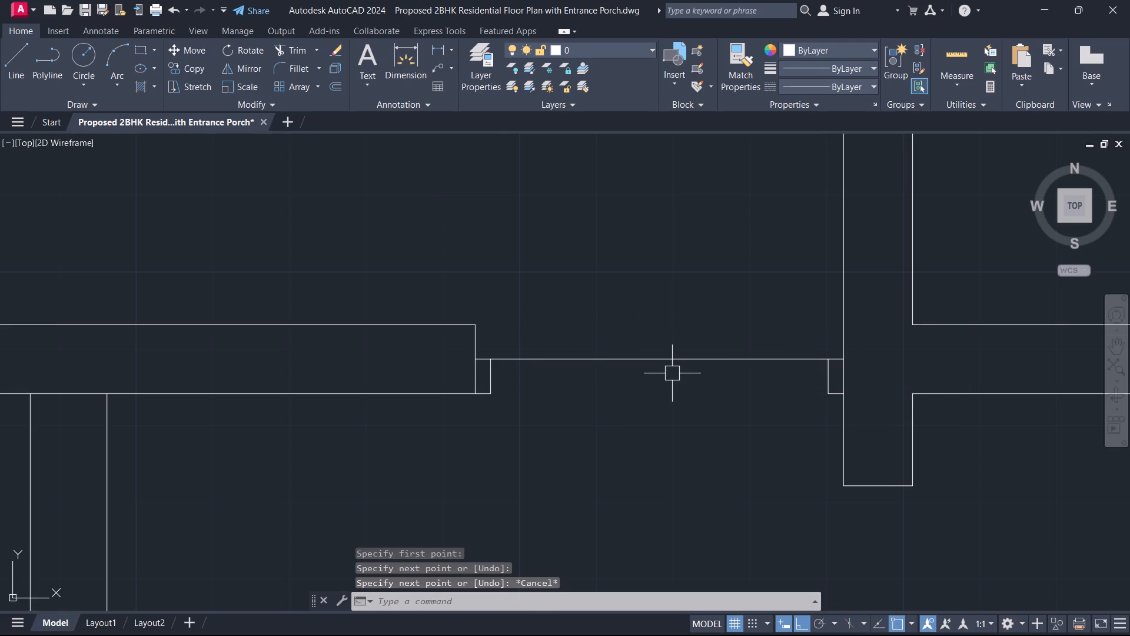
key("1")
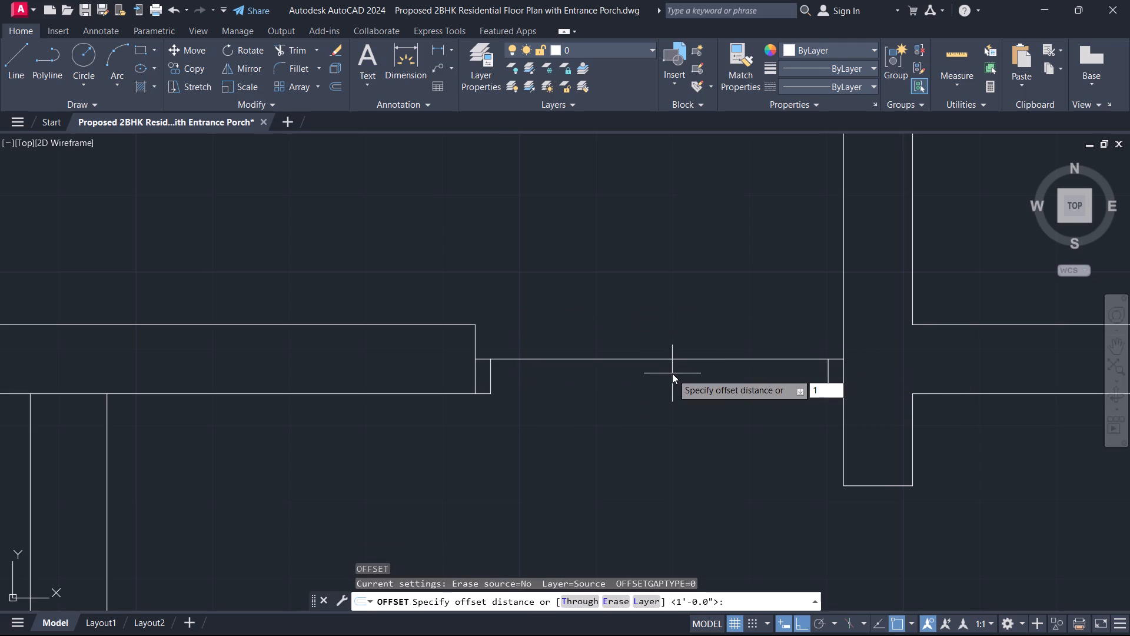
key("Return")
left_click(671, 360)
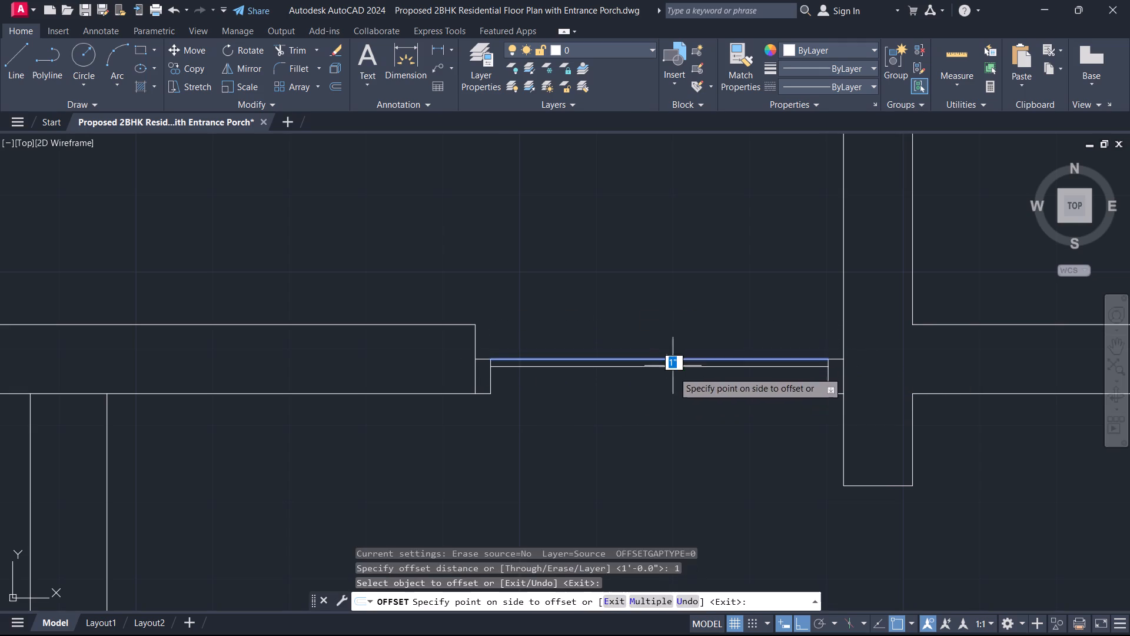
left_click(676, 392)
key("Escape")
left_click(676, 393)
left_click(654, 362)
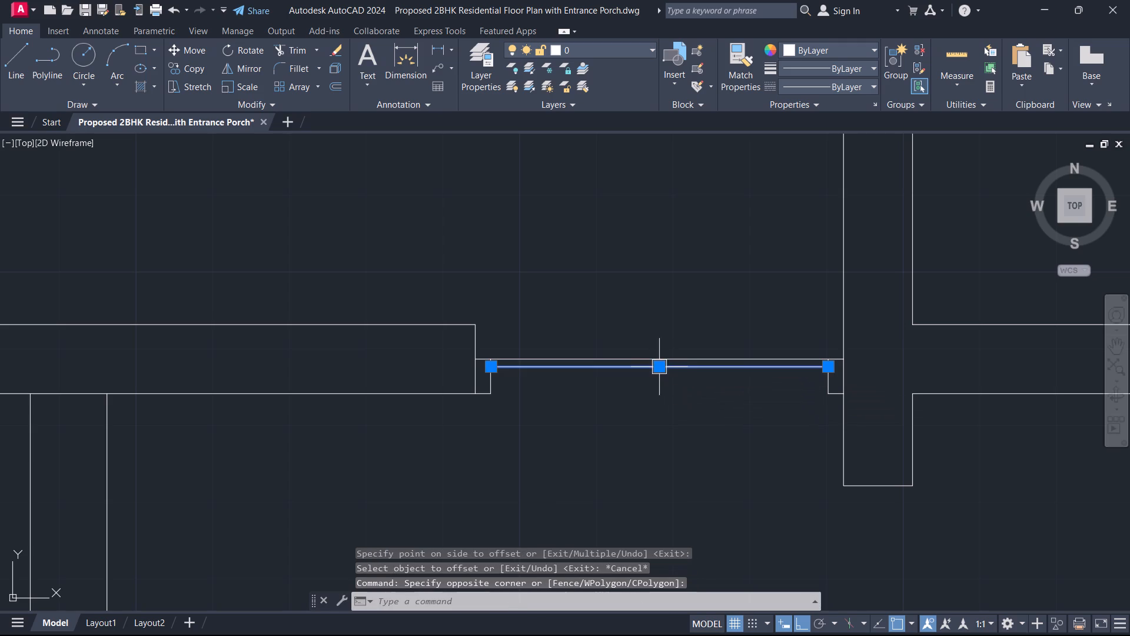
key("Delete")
Offset the line across the entrance opening 2" towards the porch side to give the door leaf its thickness.
type("O 2")
key("Return")
left_click(653, 363)
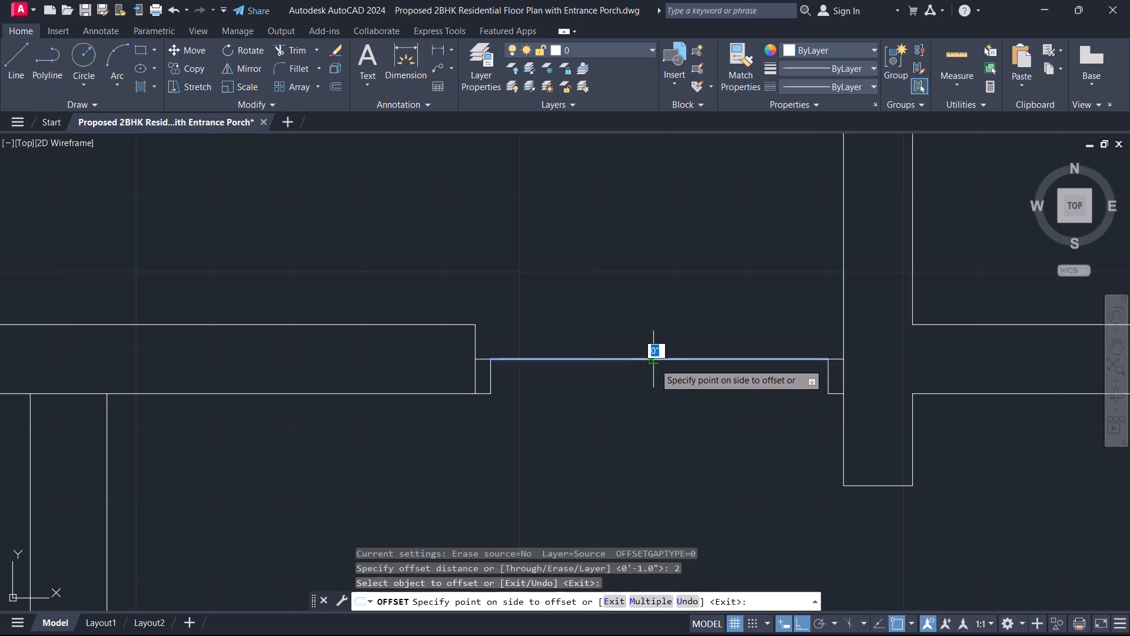
left_click(657, 391)
key("Escape")
Rotate both door leaf lines 270° about the kitchen-side frame's upper corner so the leaf stands open into the drawing cum dining room.
left_click_drag(659, 405, 650, 397)
left_click(616, 342)
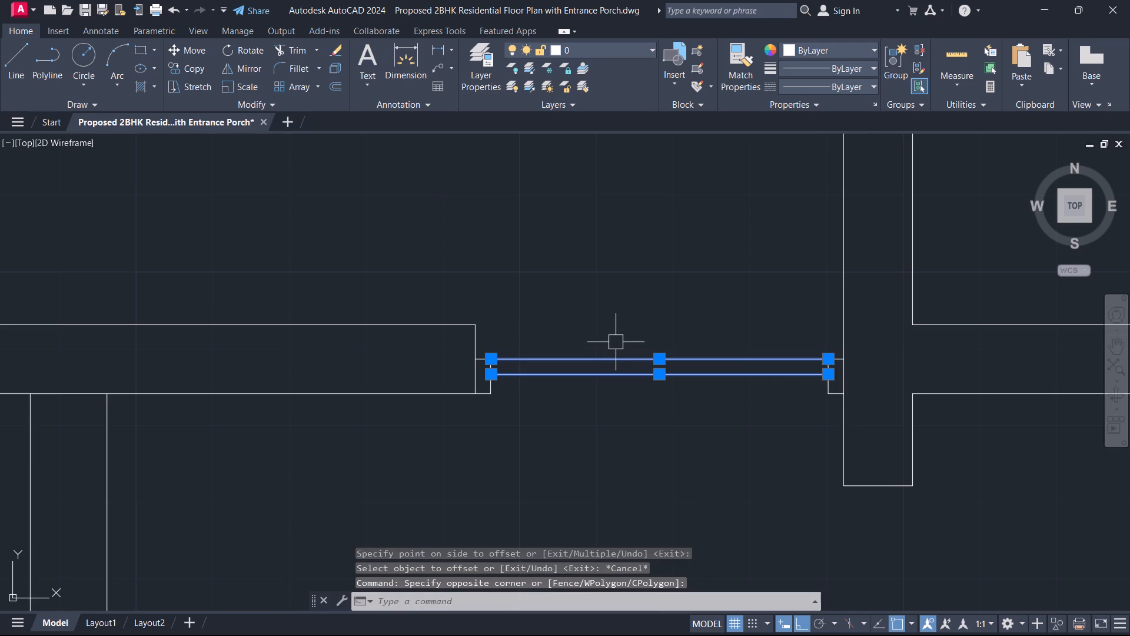
type("RO")
key("space")
left_click(825, 362)
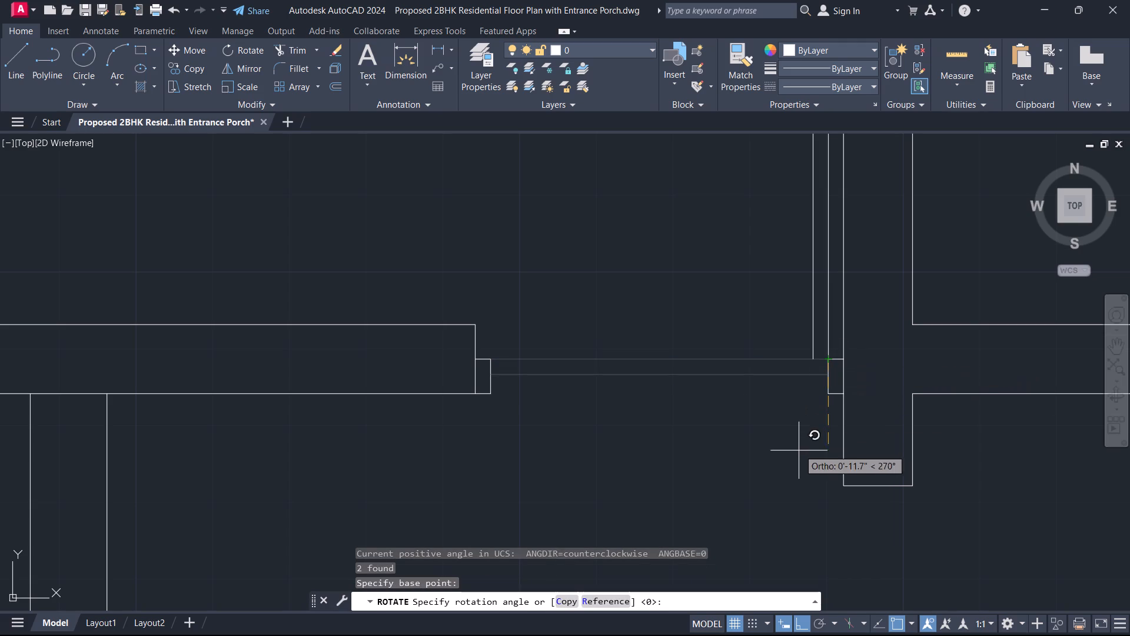
left_click(815, 463)
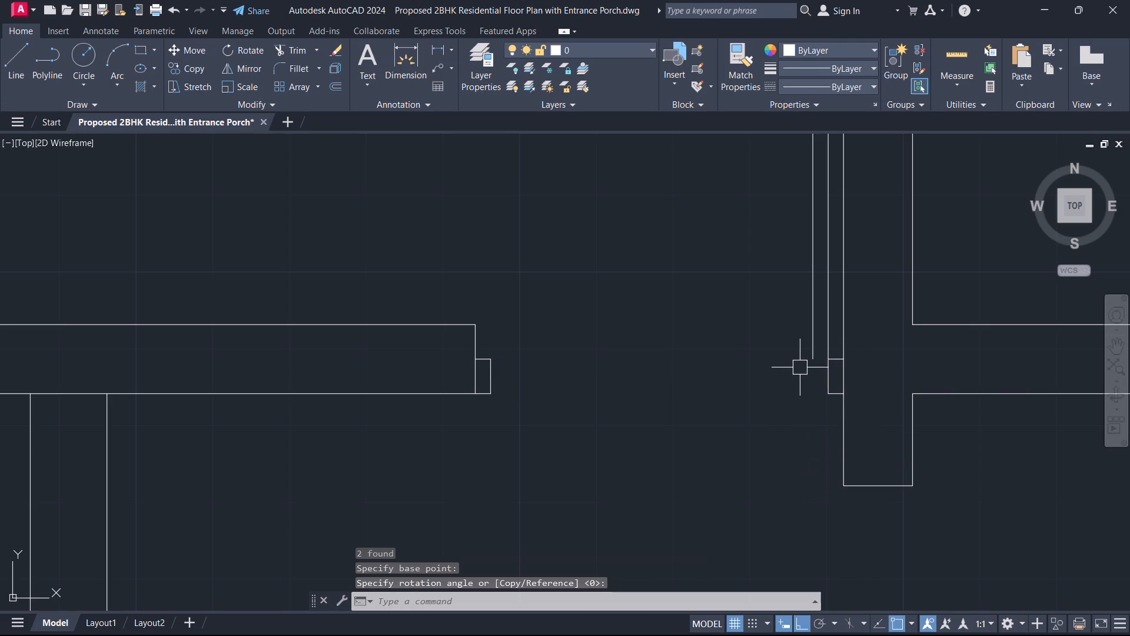
Close the hinge end of the door leaf with a short line from the frame's upper corner to the leaf's other edge.
type("L")
key("space")
scroll(819, 357, "up", 2)
left_click(836, 363)
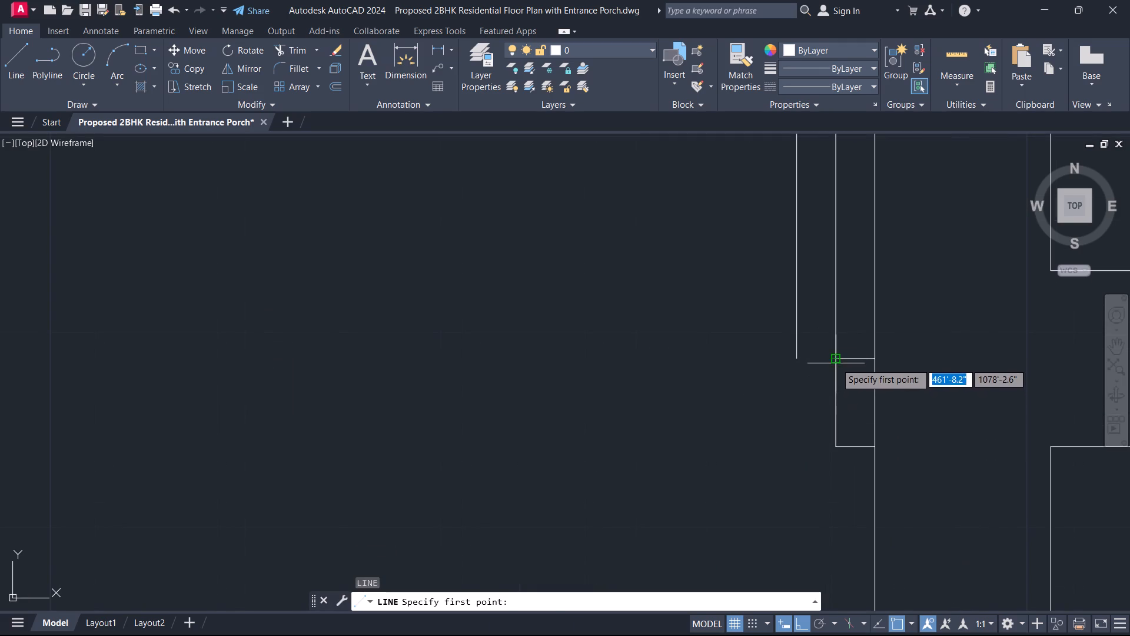
left_click(802, 359)
scroll(753, 359, "down", 2)
key("Escape")
Draw the door swing as a start-centre-end arc from the leaf's top, centred on the hinge corner, to the stair-side frame's upper corner.
middle_click_drag(753, 359, 866, 412)
scroll(863, 414, "down", 1)
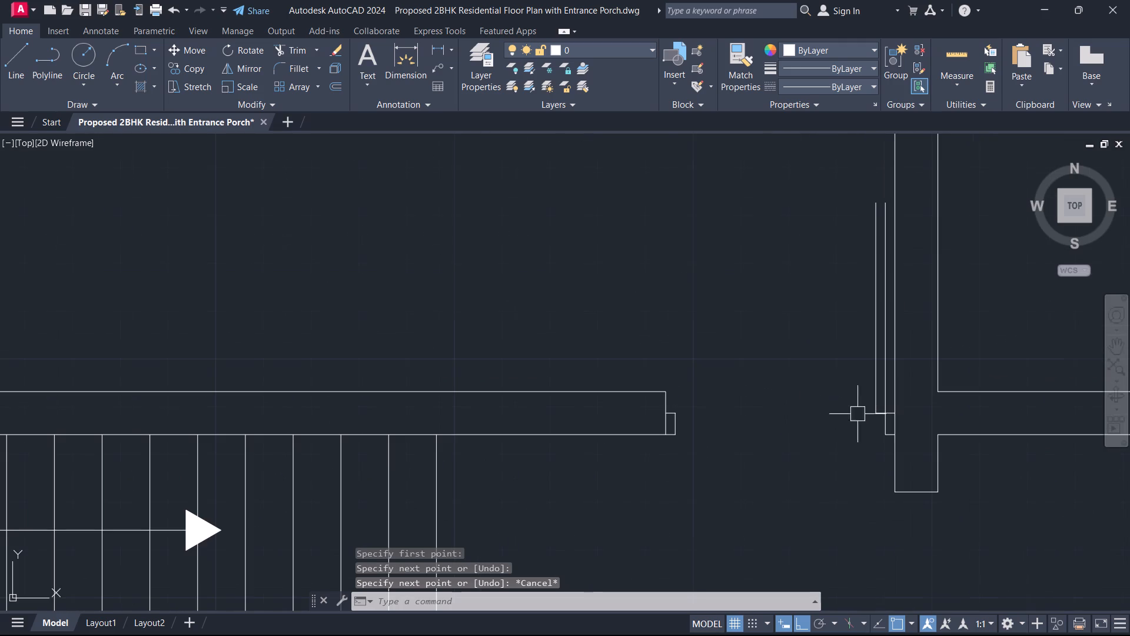
left_click(122, 74)
left_click(142, 154)
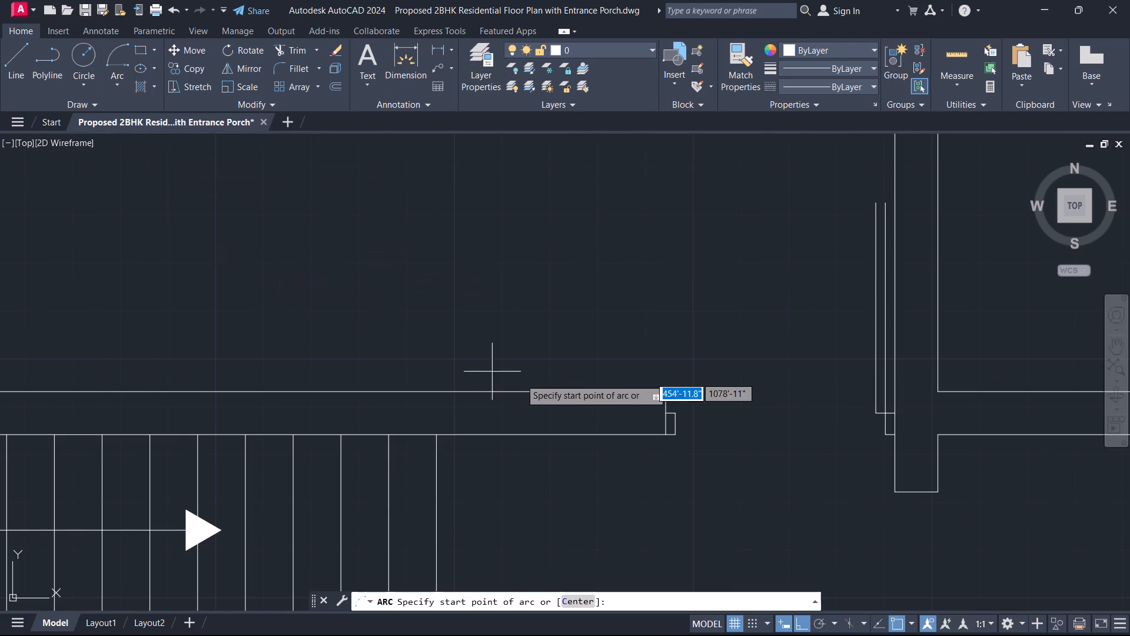
scroll(739, 370, "up", 1)
scroll(627, 446, "up", 1)
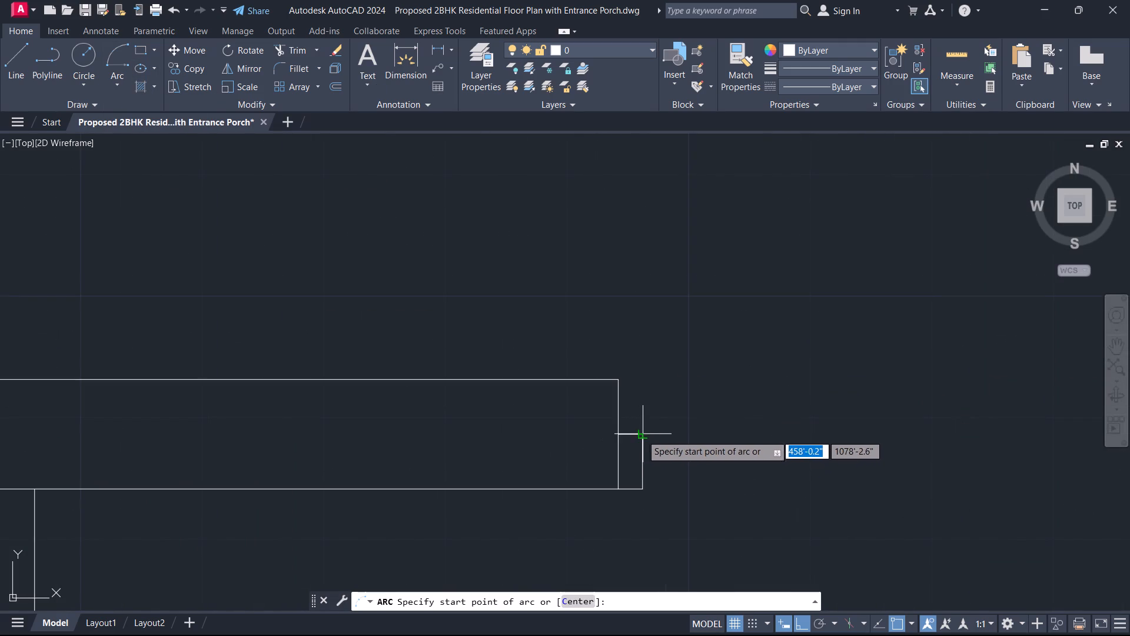
scroll(647, 433, "down", 3)
scroll(735, 289, "up", 2)
left_click(845, 322)
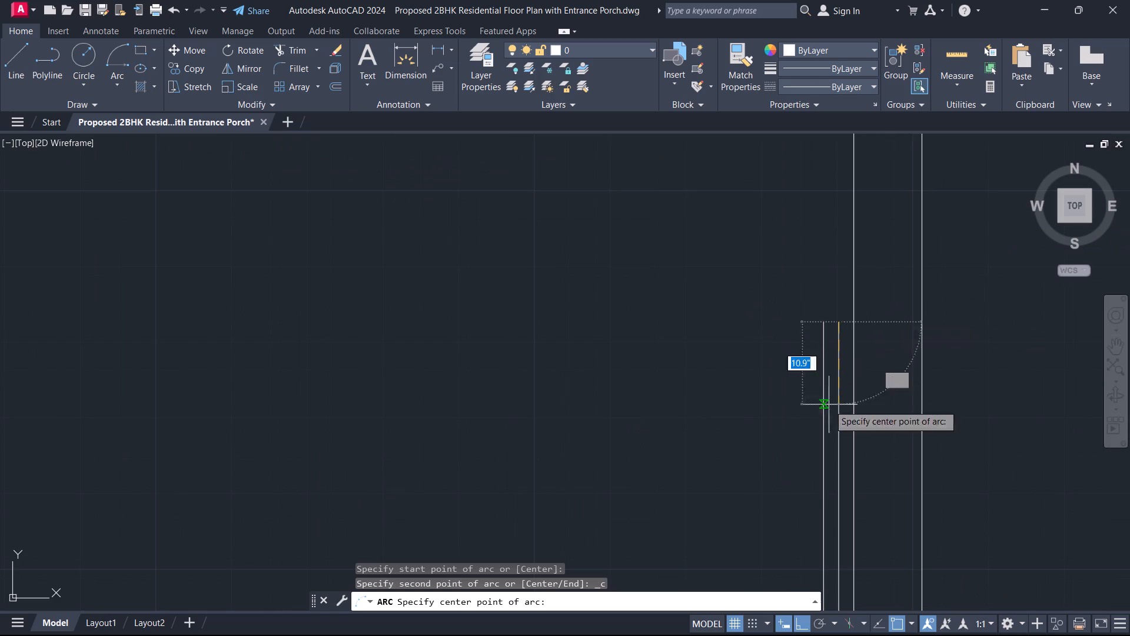
middle_click_drag(830, 475, 734, 161)
left_click(742, 341)
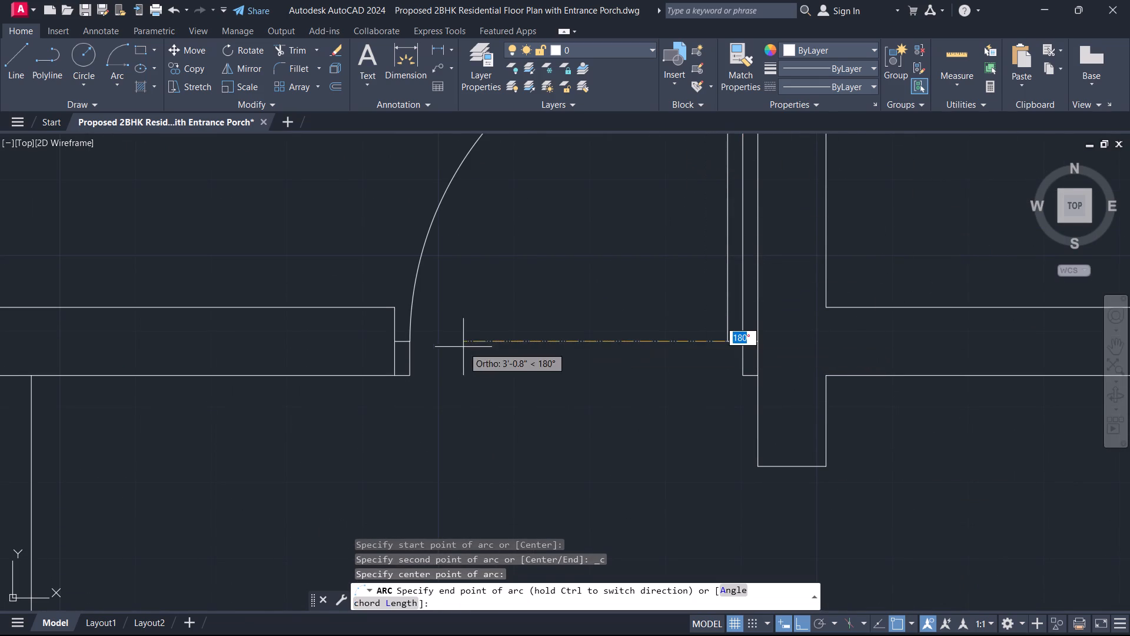
left_click(408, 344)
key("Escape")
Trim the end of the door leaf's inner line that projects beyond the swing arc.
scroll(506, 314, "down", 1)
middle_click_drag(506, 314, 472, 539)
scroll(587, 346, "up", 2)
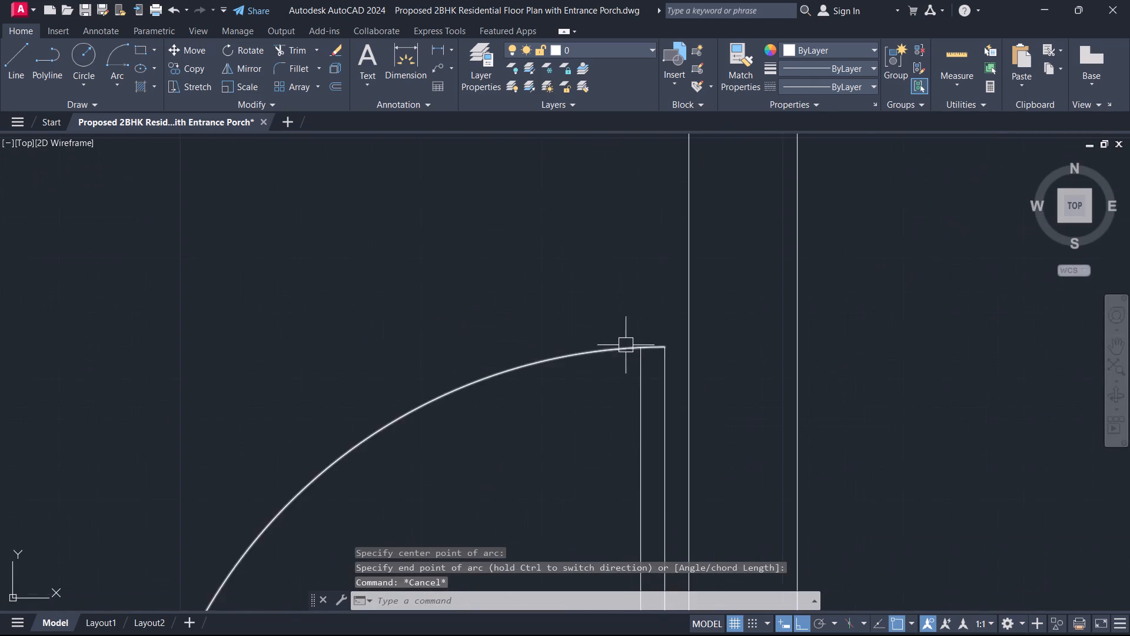
scroll(643, 344, "up", 7)
type("TR")
key("space")
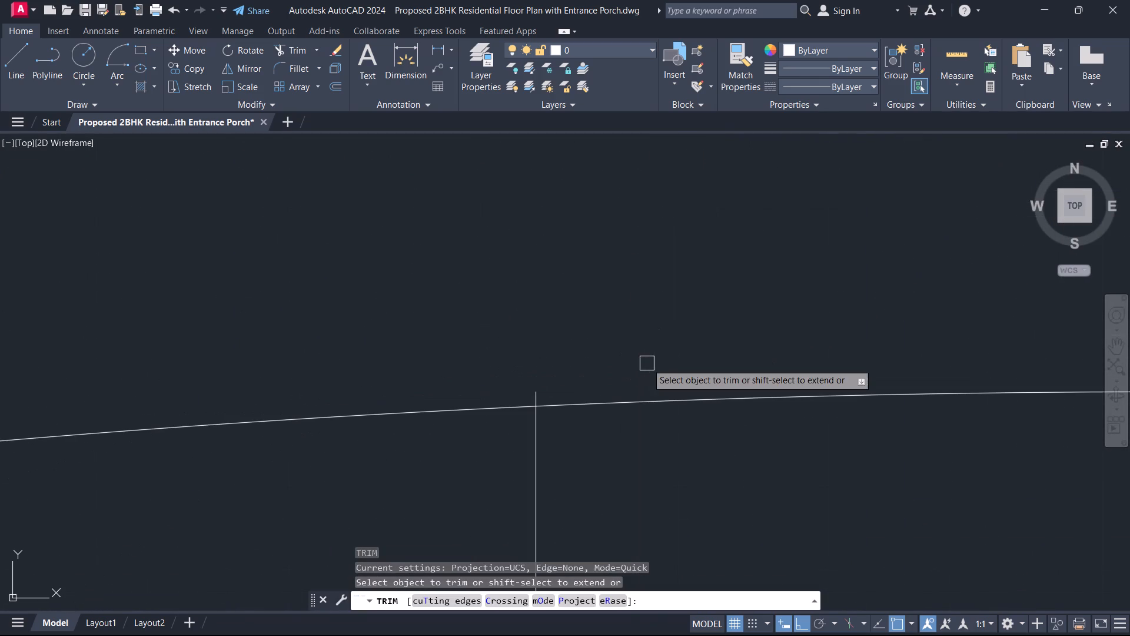
scroll(647, 363, "up", 1)
left_click(563, 406)
left_click(379, 426)
key("Escape")
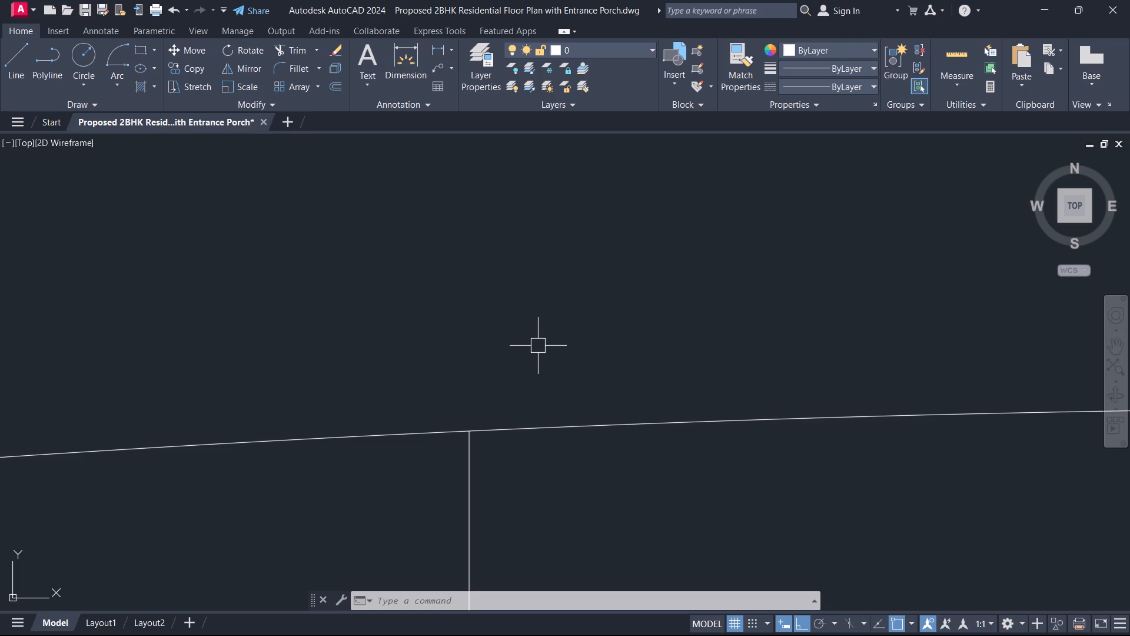
Draw a 2" by 4.5" door frame at the free end of the 8'0"X8'0" bathroom's upper wall, from its midpoint to its upper corner.
scroll(461, 444, "down", 3)
scroll(528, 449, "down", 3)
middle_click_drag(551, 473, 596, 269)
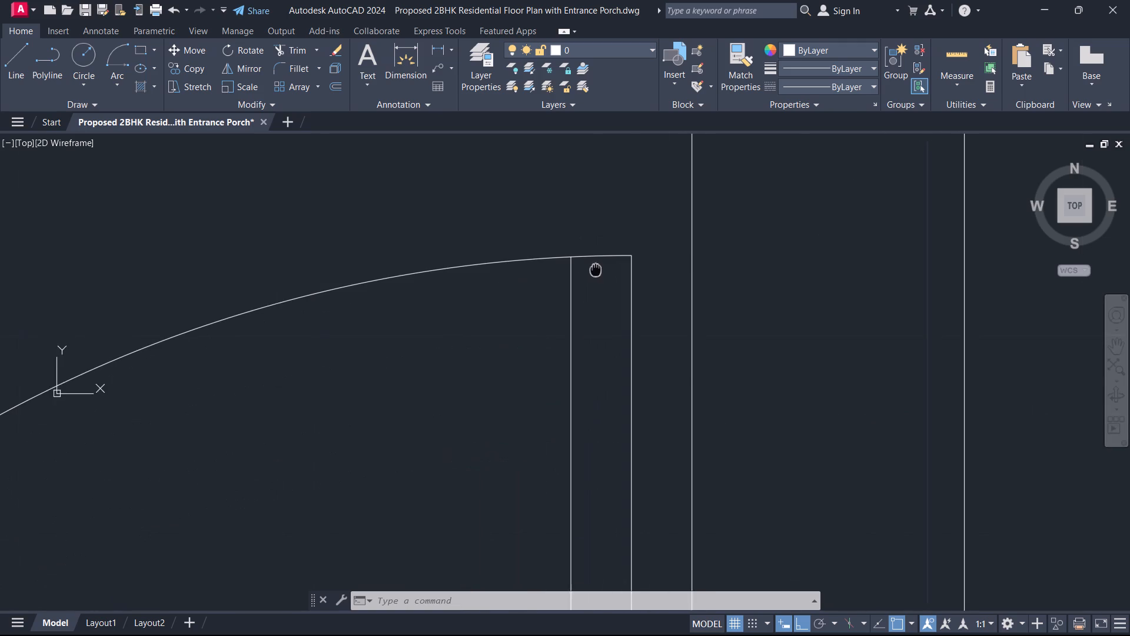
middle_click_drag(596, 269, 601, 269)
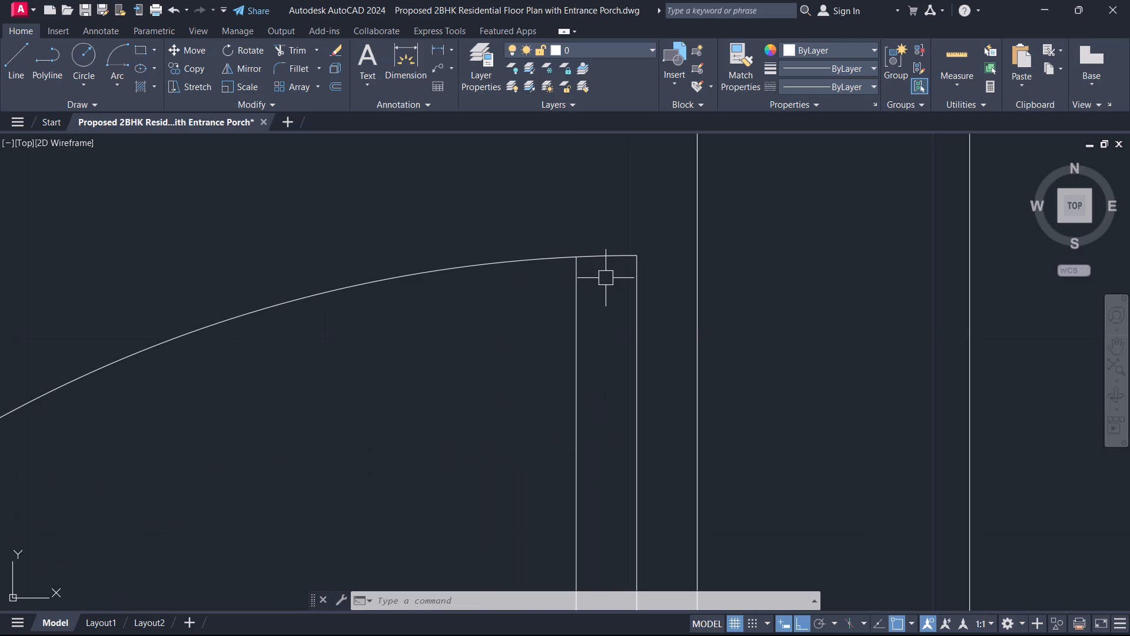
scroll(606, 284, "down", 5)
middle_click_drag(523, 438, 593, 307)
scroll(593, 307, "down", 2)
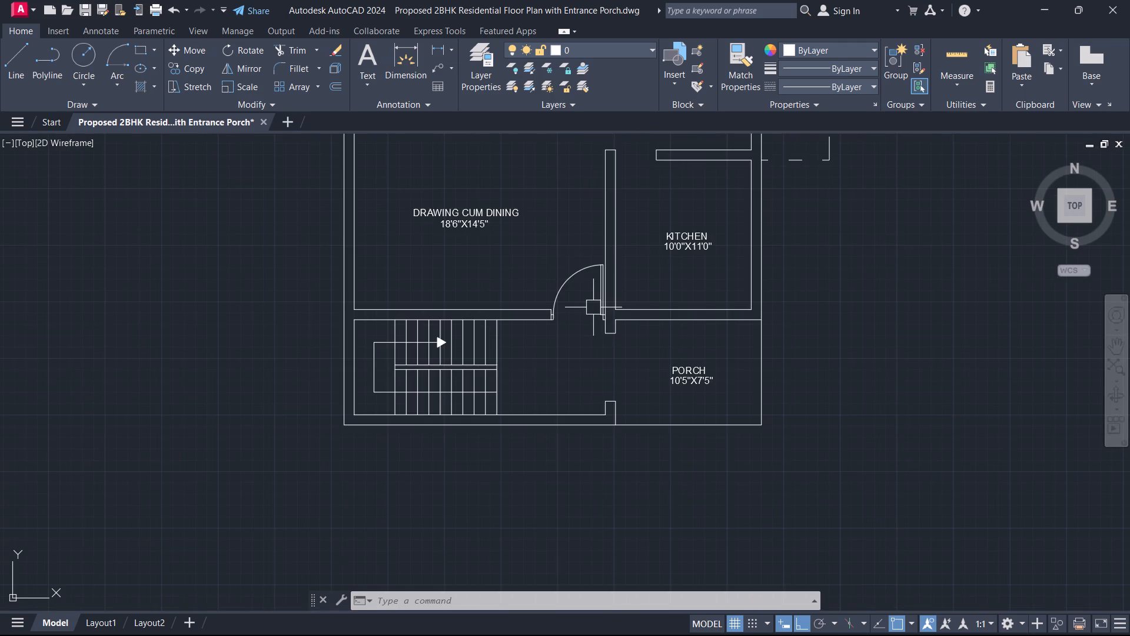
middle_click_drag(569, 243, 603, 474)
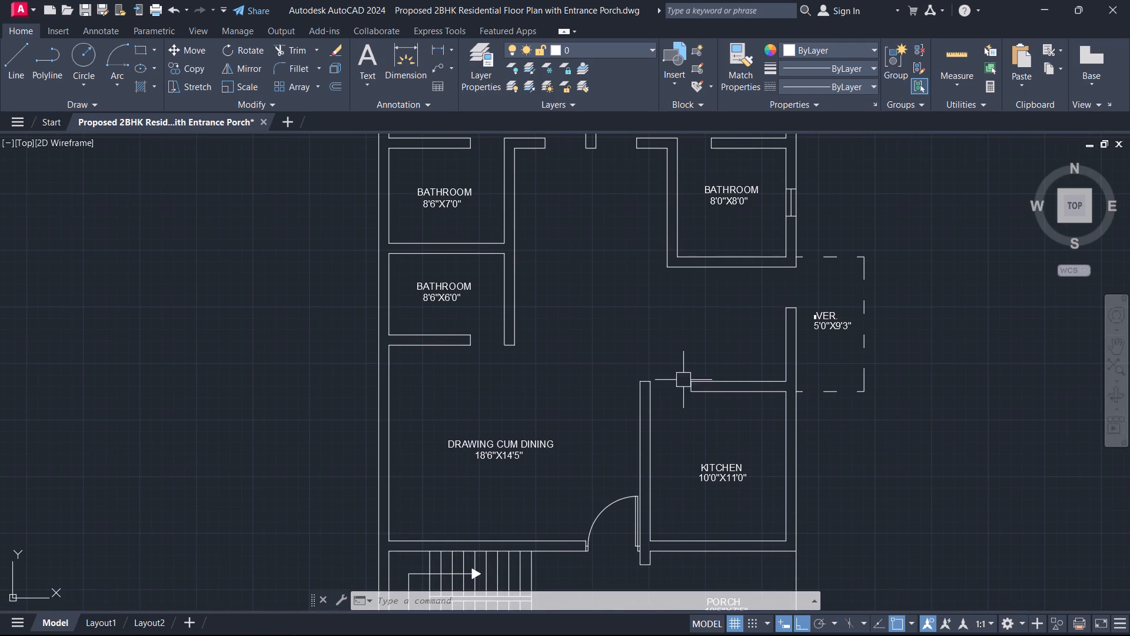
middle_click_drag(670, 411, 699, 405)
scroll(699, 405, "up", 1)
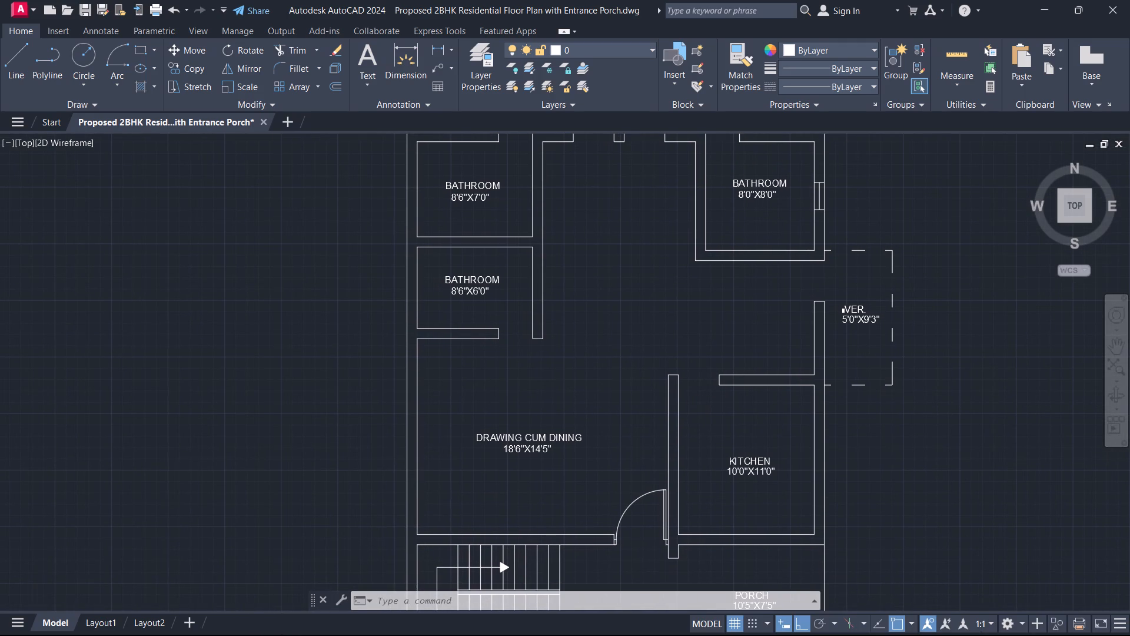
key("l")
key("space")
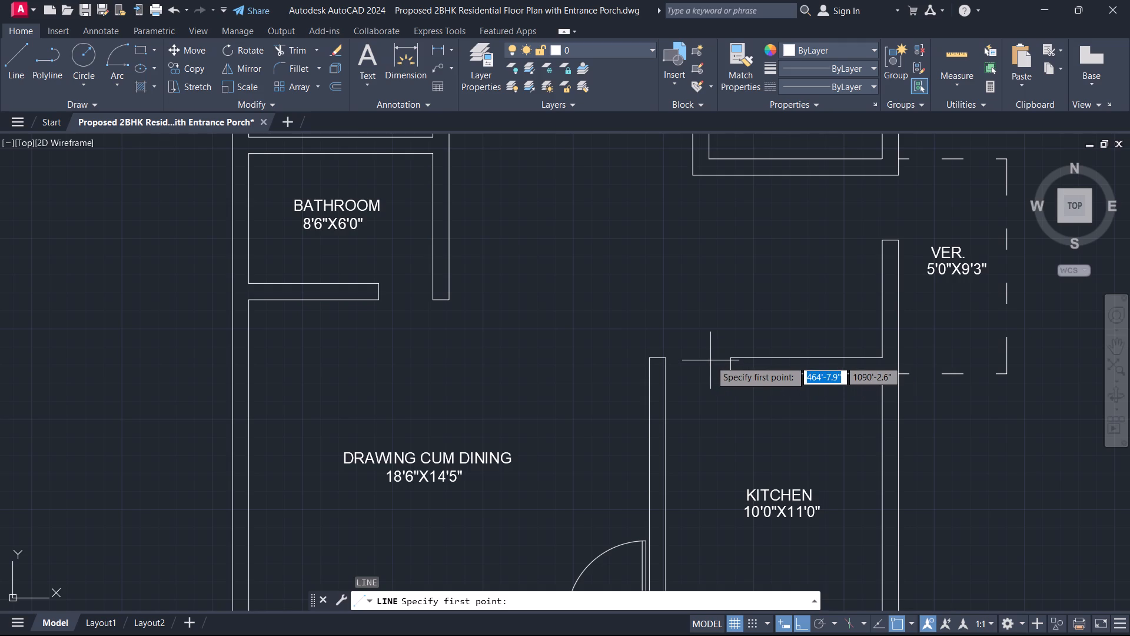
middle_click_drag(710, 360, 711, 382)
scroll(707, 240, "up", 1)
middle_click_drag(707, 240, 687, 479)
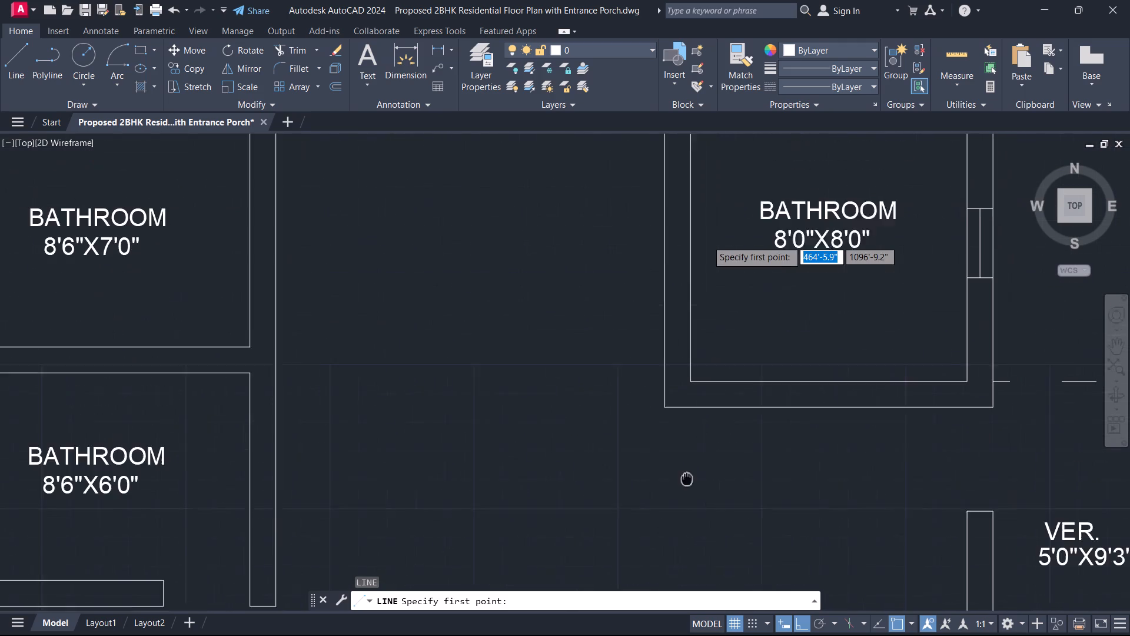
middle_click_drag(687, 479, 686, 487)
middle_click_drag(767, 173, 762, 384)
scroll(747, 302, "up", 3)
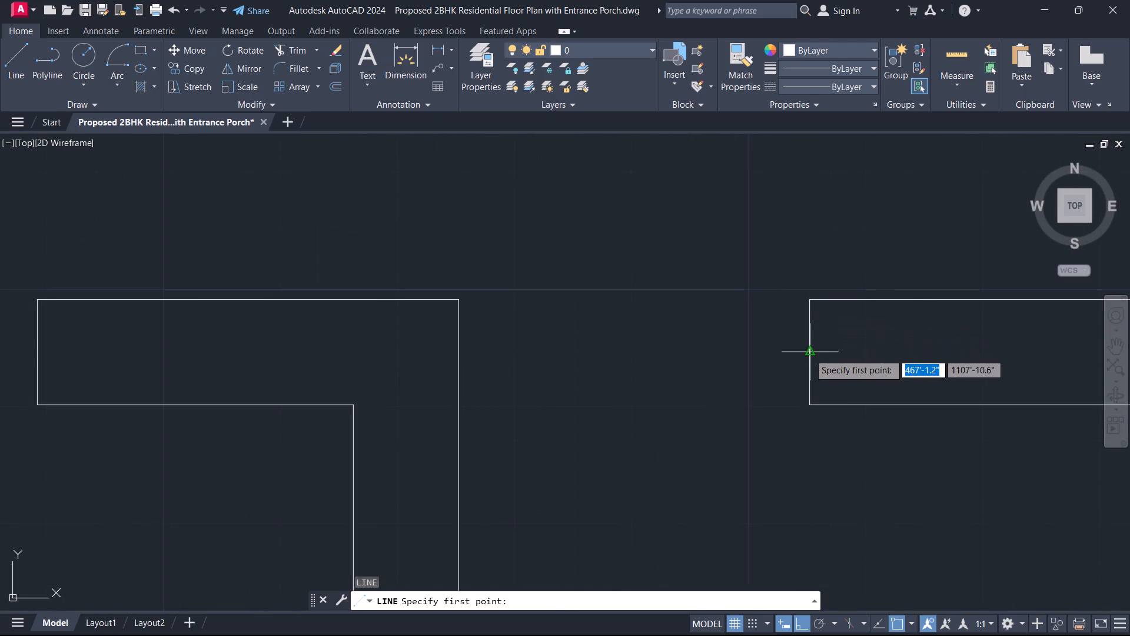
left_click(809, 354)
key("2")
key("Return")
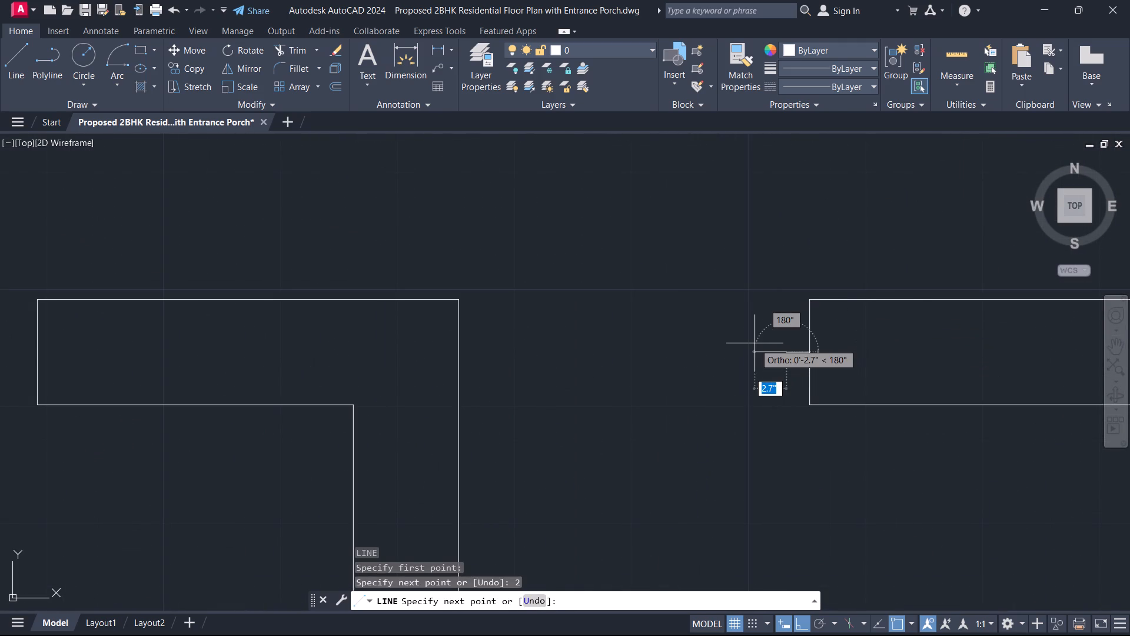
left_click(789, 301)
left_click(810, 301)
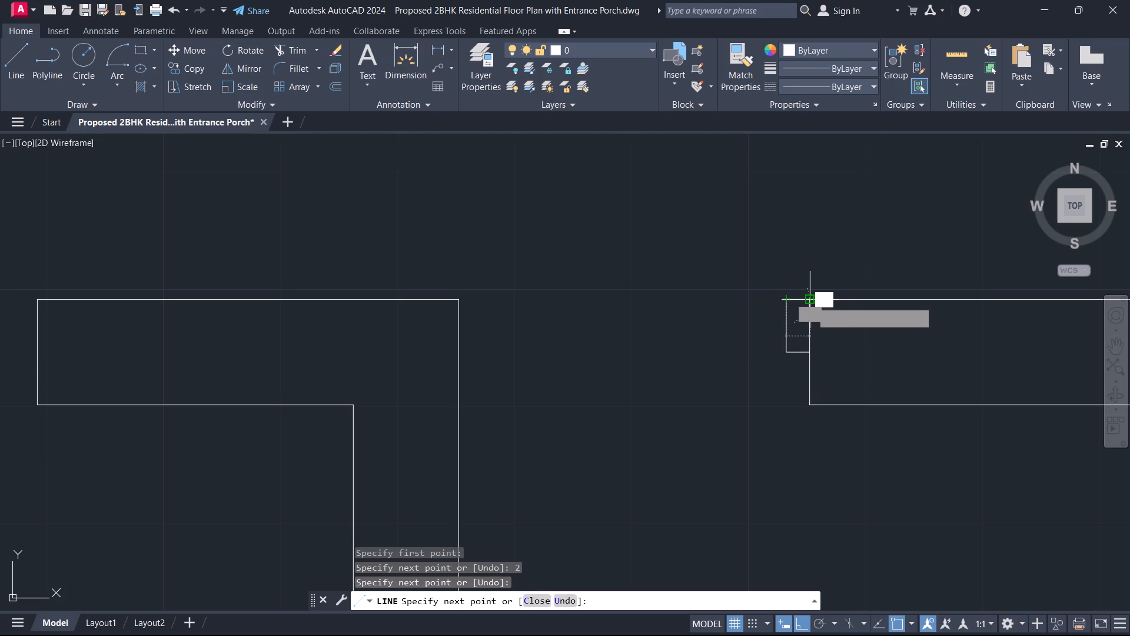
key("Escape")
Copy the bathroom door frame from the wall's upper corner straight across to the upper corner of the facing wall.
left_click_drag(792, 388, 792, 374)
left_click(763, 259)
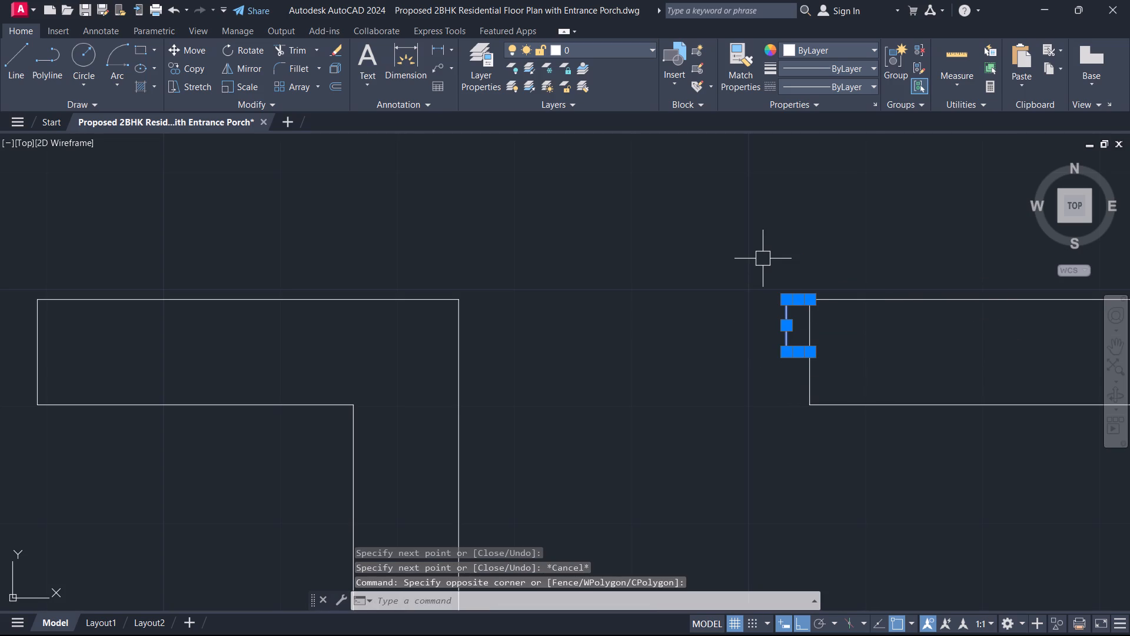
key("m")
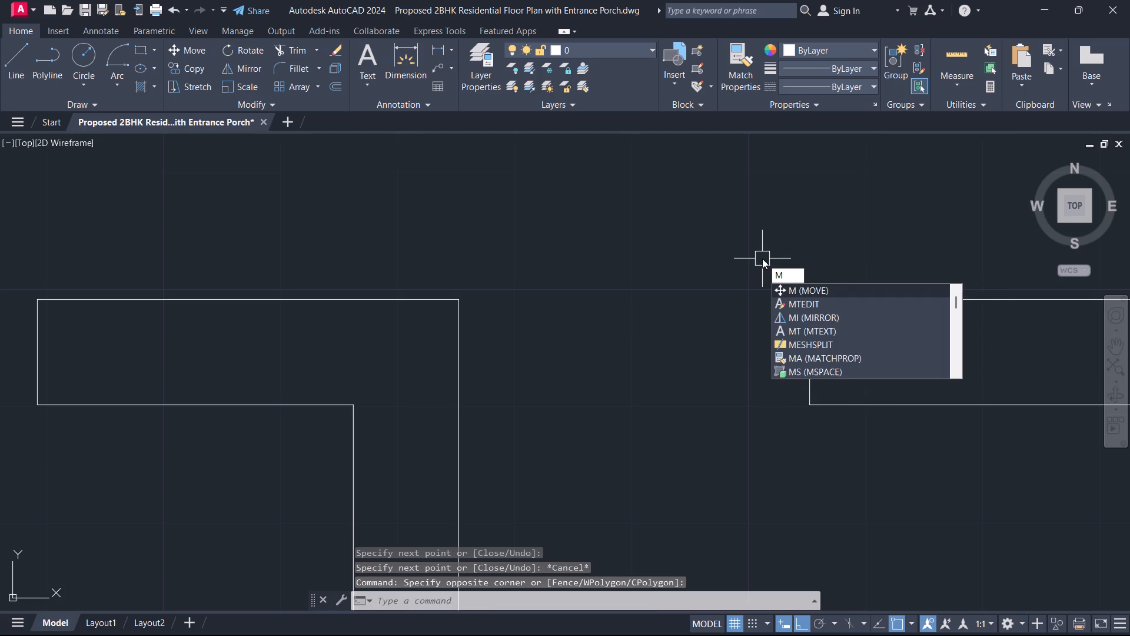
key("BackSpace")
type("CO")
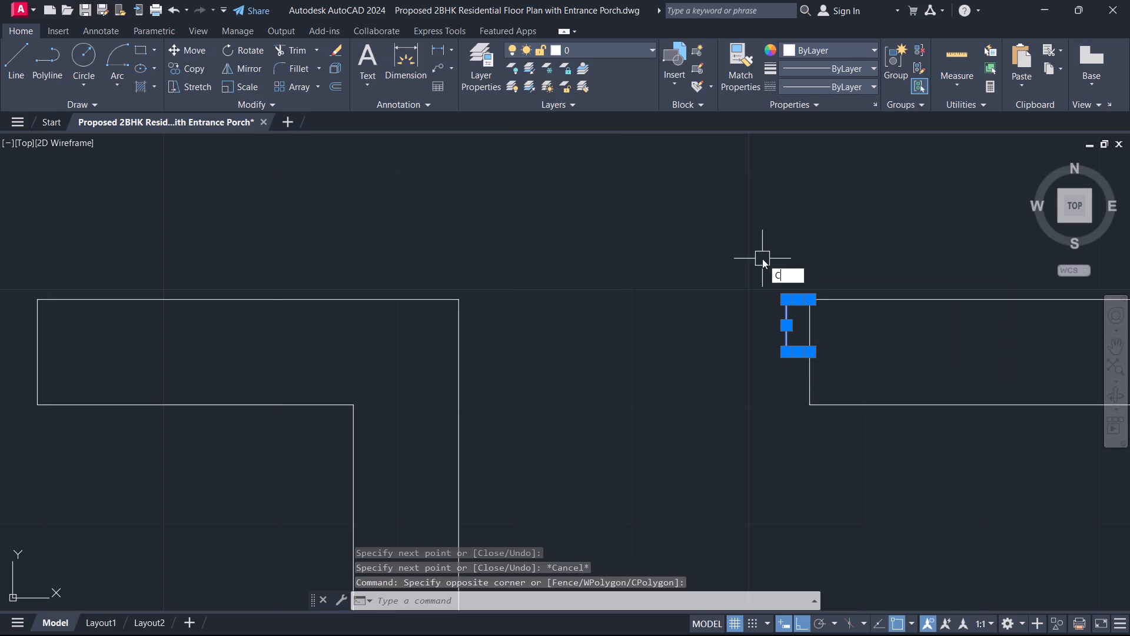
key("space")
left_click(807, 299)
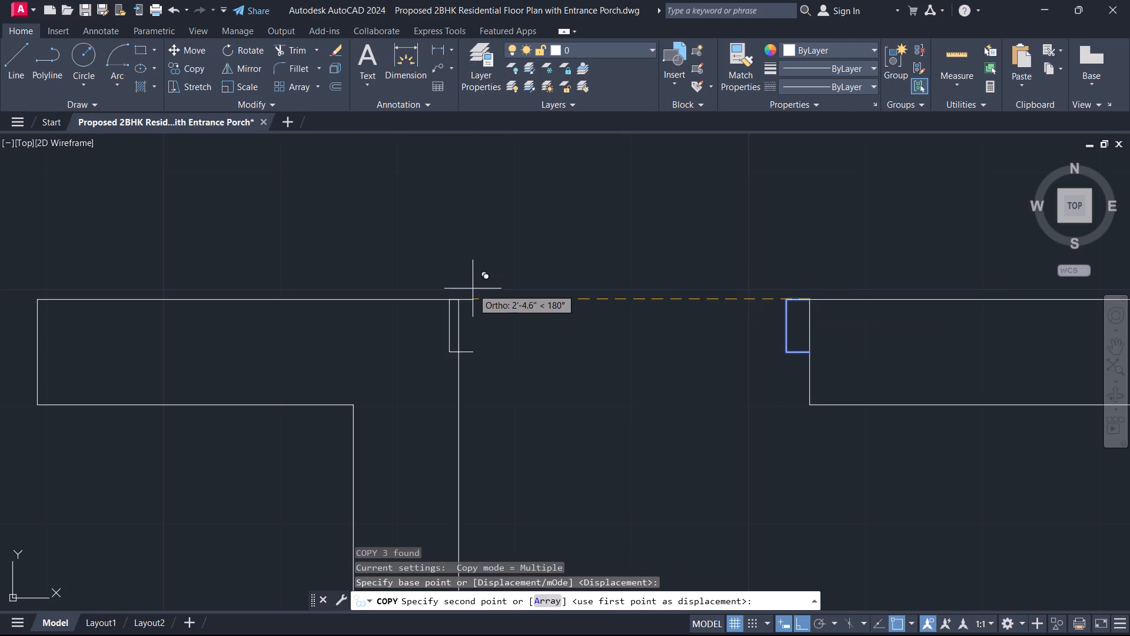
left_click(454, 298)
key("Escape")
Mirror the copied bathroom door frame about the vertical wall line so it sits inside the opening, erasing the source.
left_click(396, 277)
left_click(486, 365)
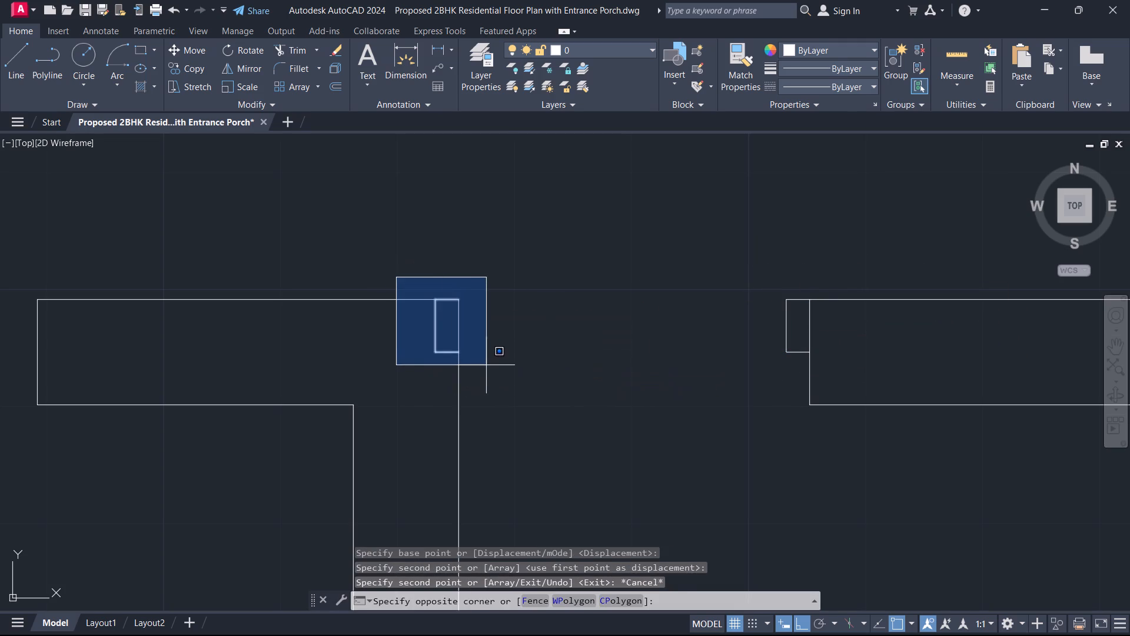
key("m")
key("i")
key("space")
left_click(458, 377)
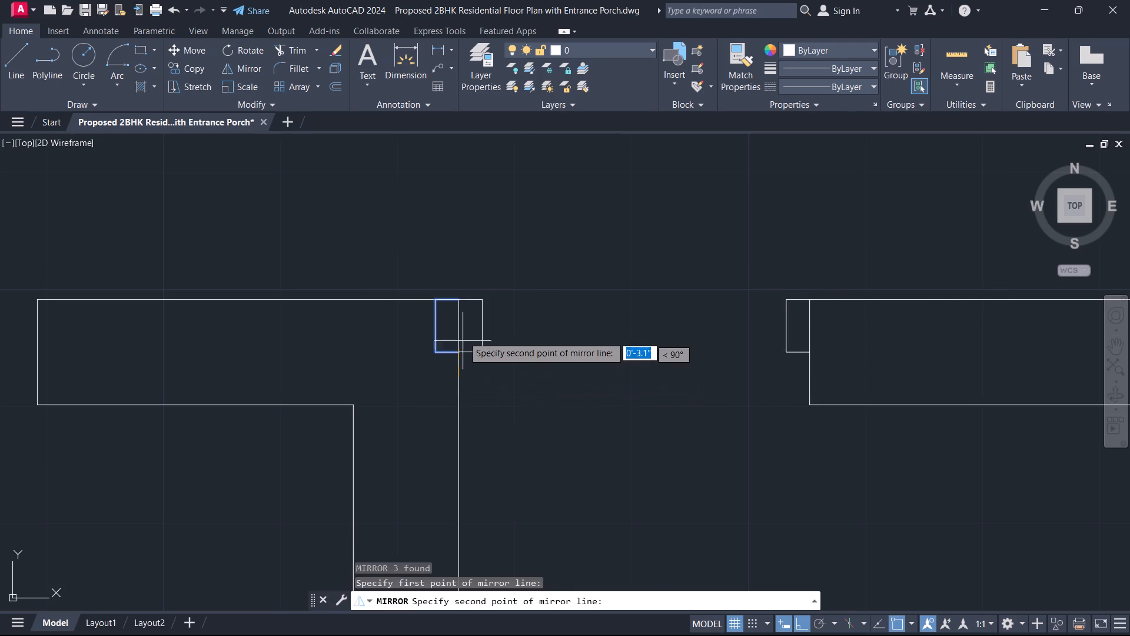
left_click(460, 316)
left_click_drag(484, 348, 460, 316)
key("Escape")
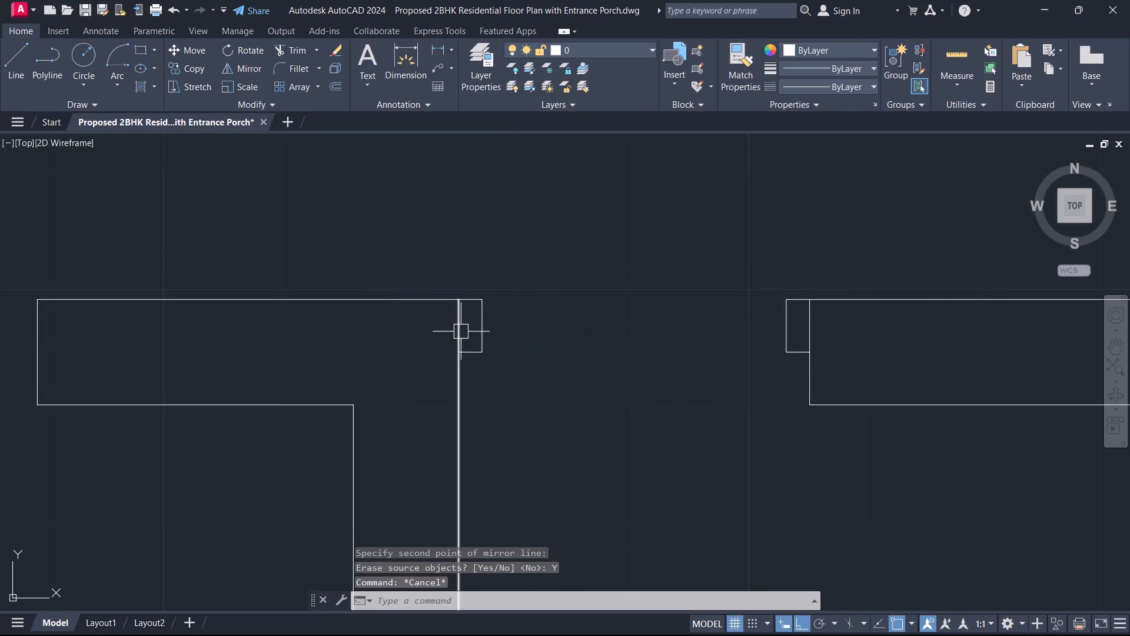
Draw a horizontal line across the bathroom door opening between the inner lower corners of the two frames.
scroll(463, 336, "down", 2)
type("L")
key("space")
scroll(598, 340, "up", 1)
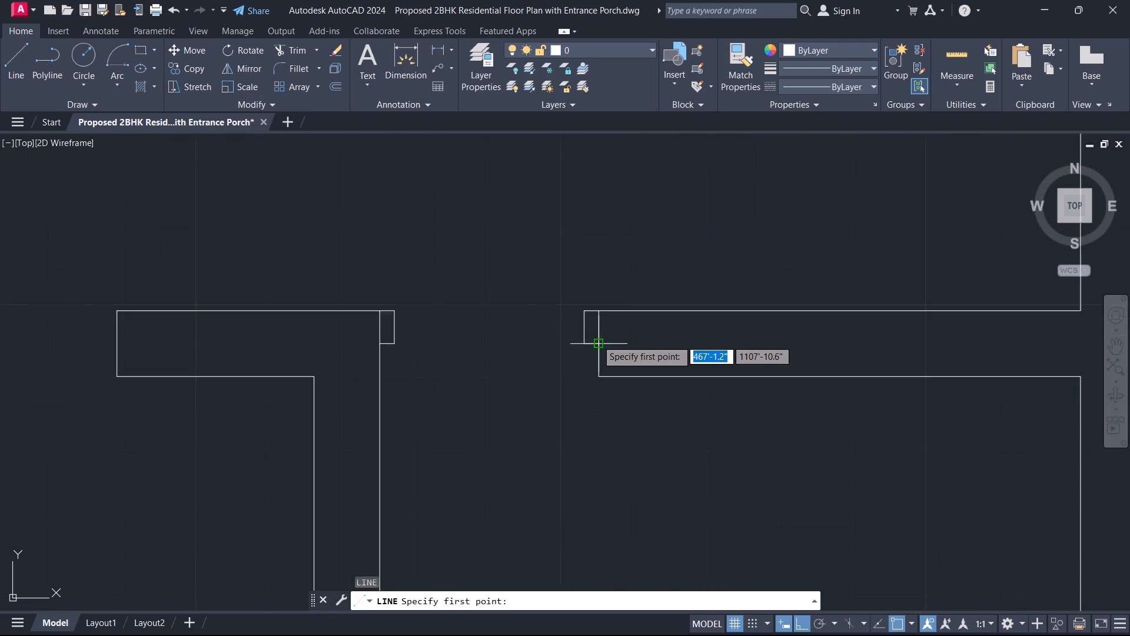
scroll(597, 340, "up", 1)
left_click(574, 347)
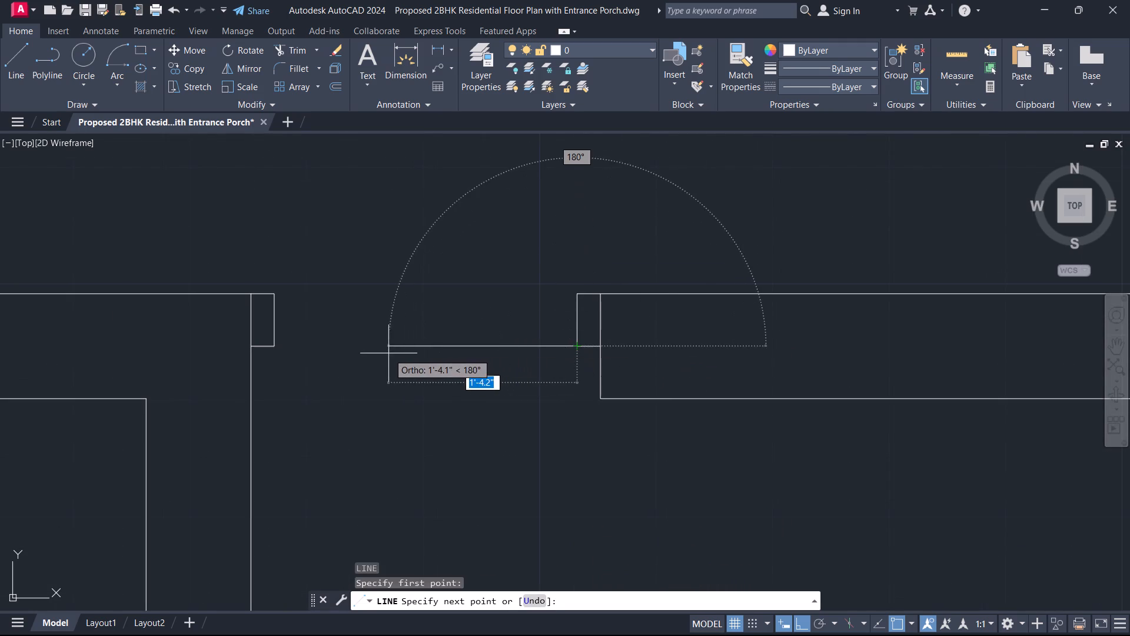
left_click(275, 349)
key("Escape")
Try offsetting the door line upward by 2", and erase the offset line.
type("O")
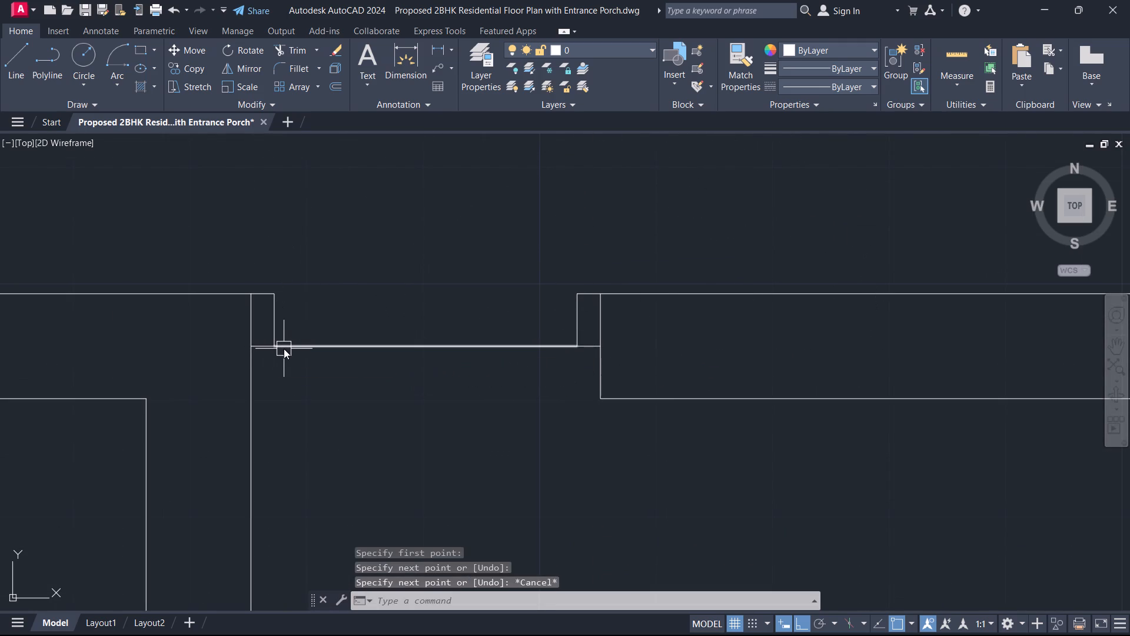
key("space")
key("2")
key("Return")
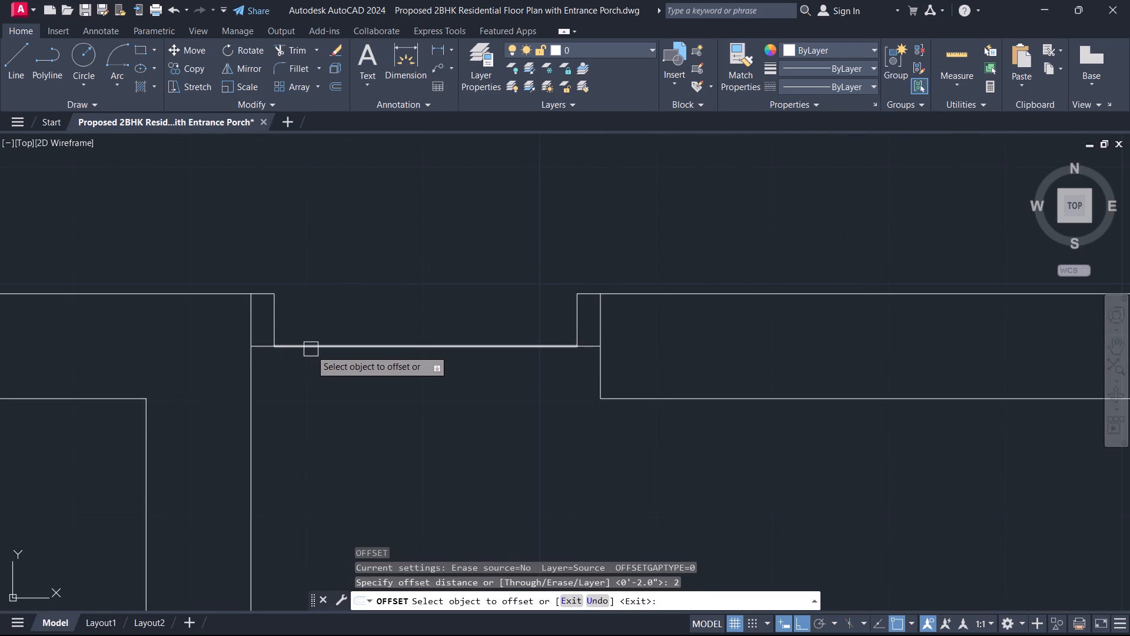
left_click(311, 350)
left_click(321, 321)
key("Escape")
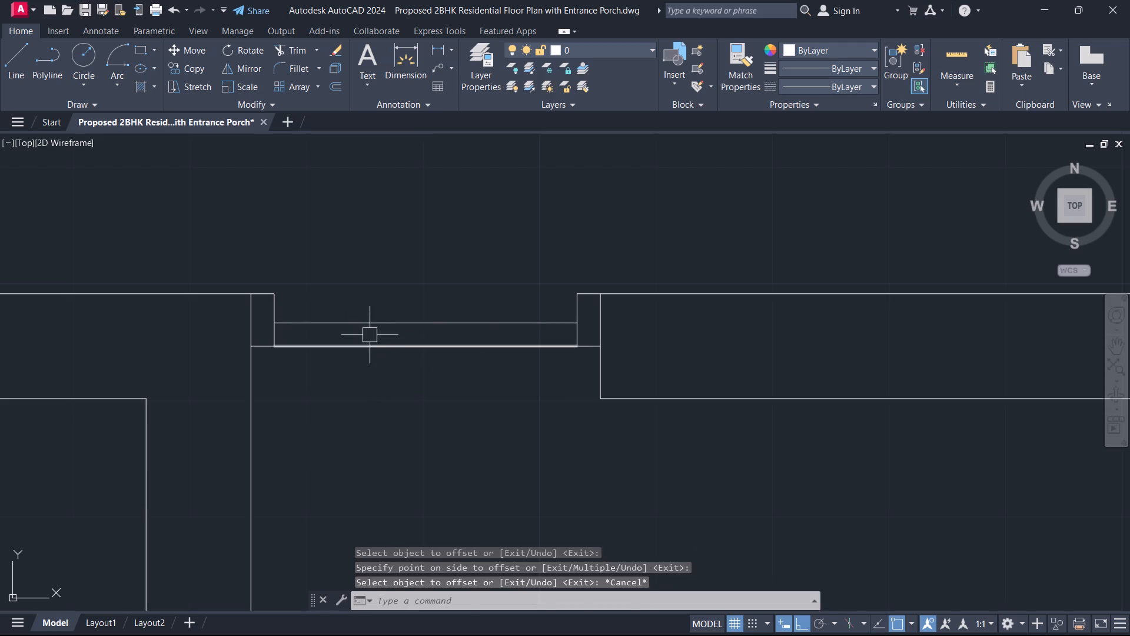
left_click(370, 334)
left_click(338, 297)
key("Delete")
Offset the line across the bathroom door opening upward by 1.5" to give the leaf its thickness.
type("O")
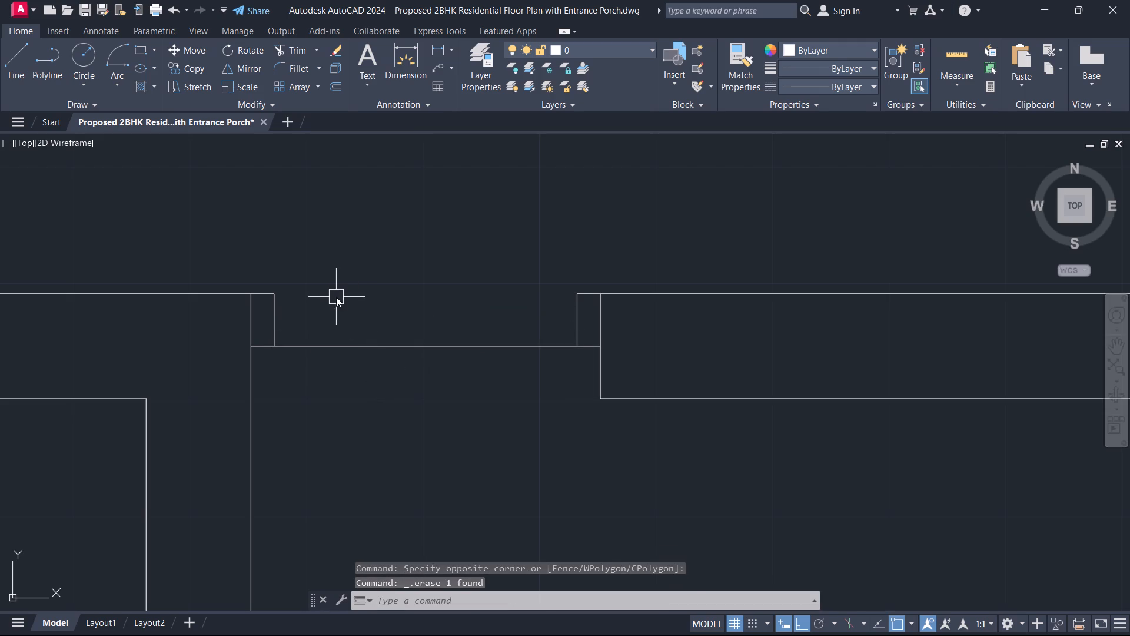
key("space")
key("1")
key("period")
key("5")
key("Return")
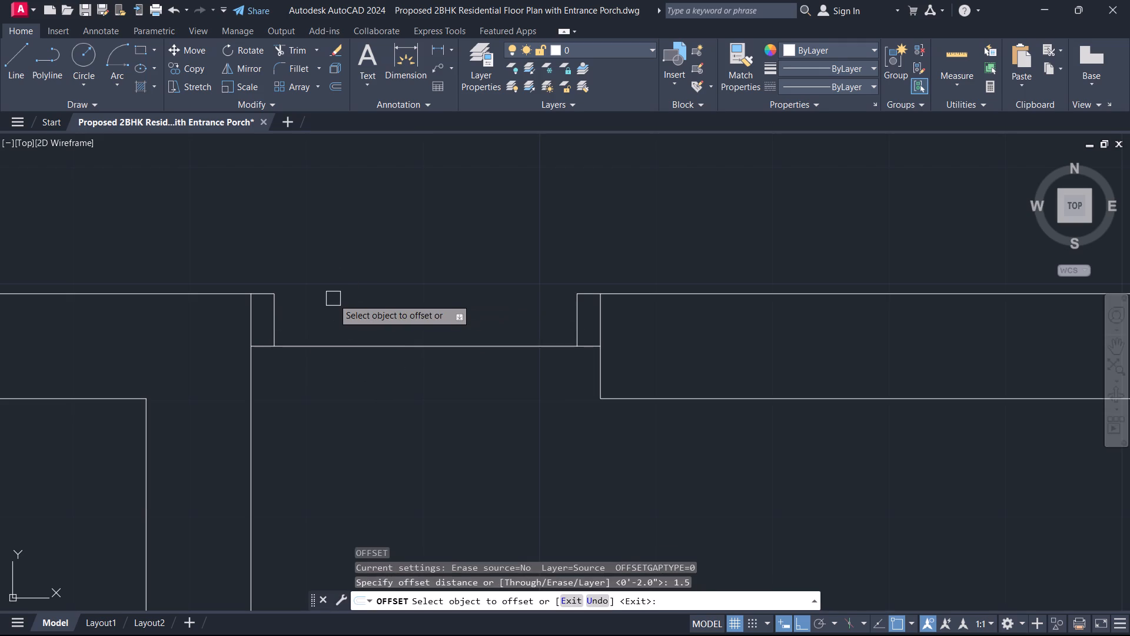
left_click(335, 339)
left_click(342, 349)
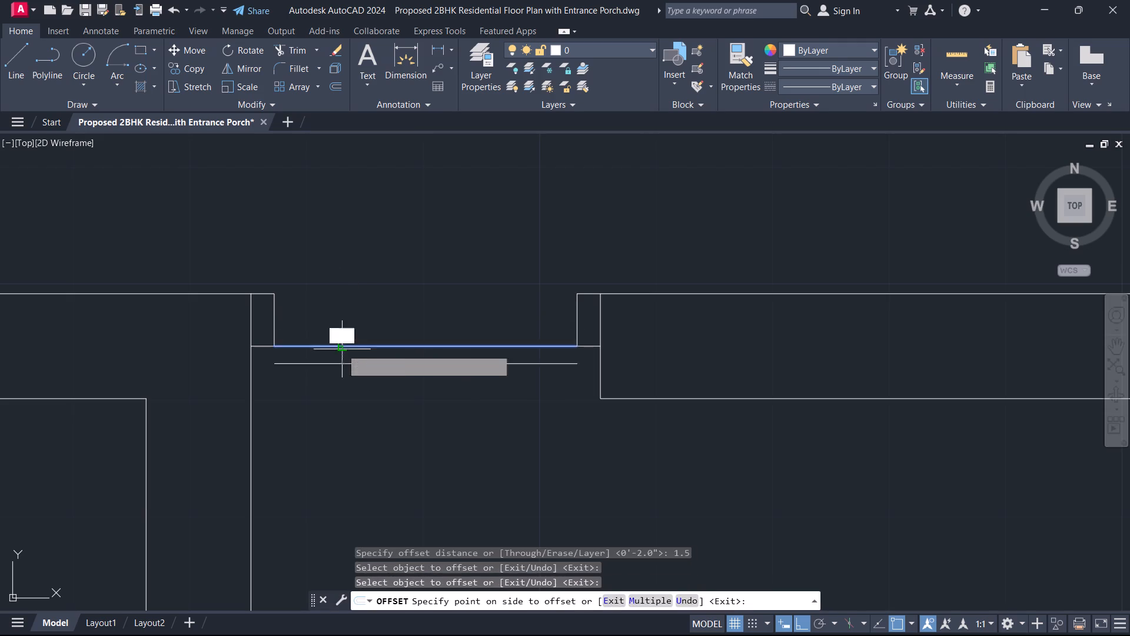
left_click(335, 302)
key("Escape")
Rotate both door leaf lines 90° clockwise about the stair-side frame's inner lower corner, so the leaf opens into the bathroom.
left_click_drag(361, 370, 358, 361)
left_click(335, 307)
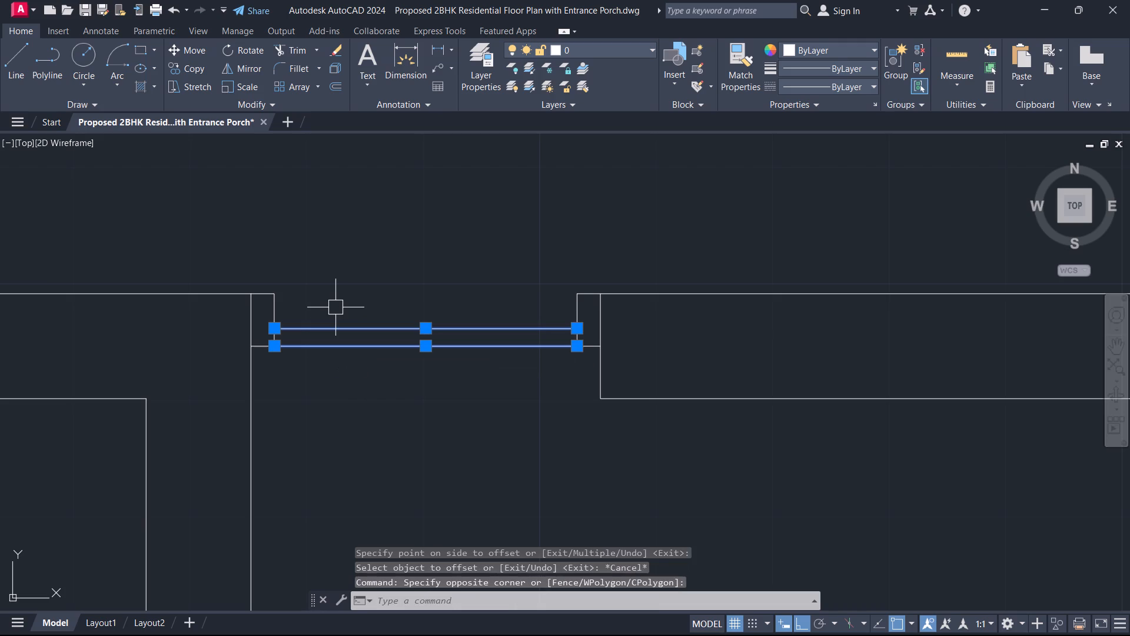
key("r")
key("o")
key("space")
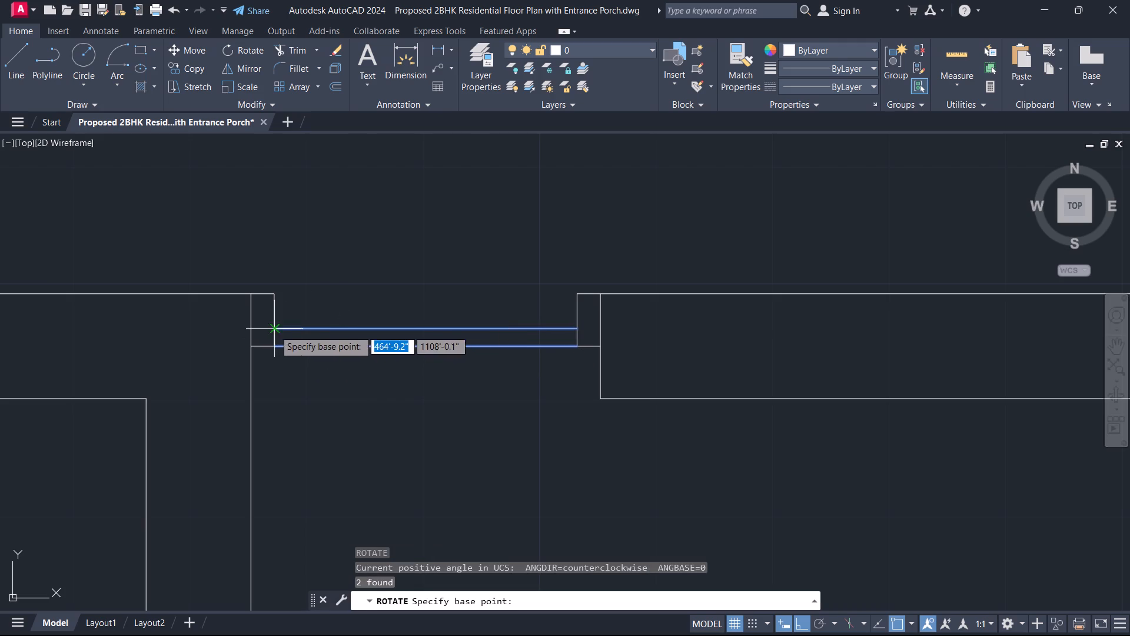
left_click(275, 344)
left_click(280, 391)
Close the hinge end of the bathroom door leaf with a short line between its two vertical lines.
scroll(356, 390, "down", 1)
middle_click_drag(356, 390, 393, 283)
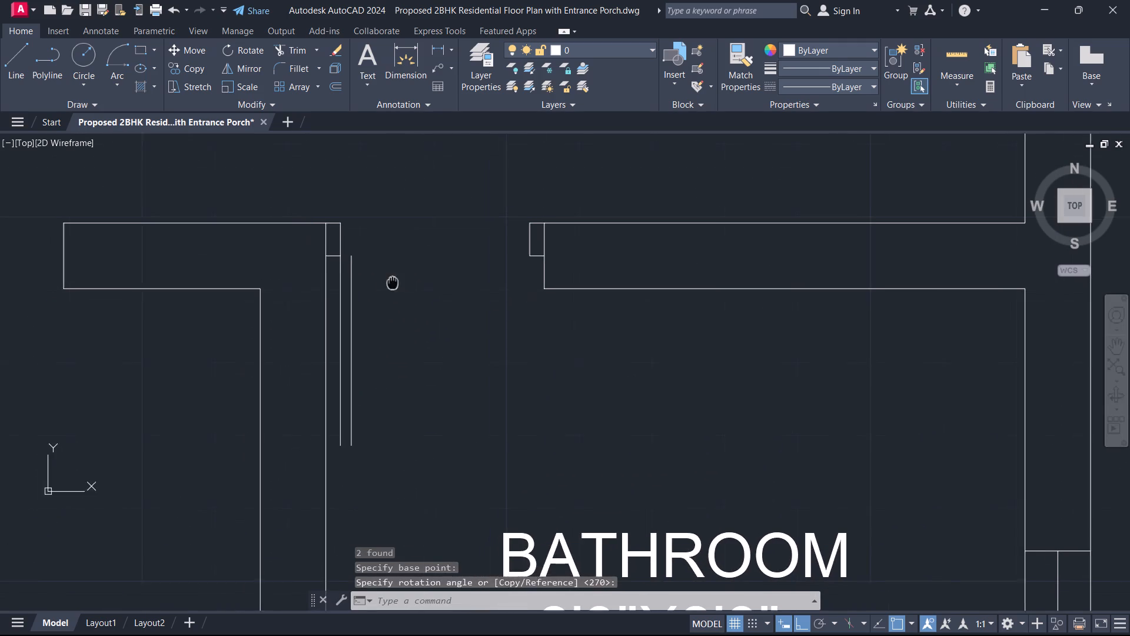
middle_click_drag(393, 283, 395, 282)
key("Escape")
key("l")
key("space")
scroll(348, 282, "up", 2)
left_click(339, 213)
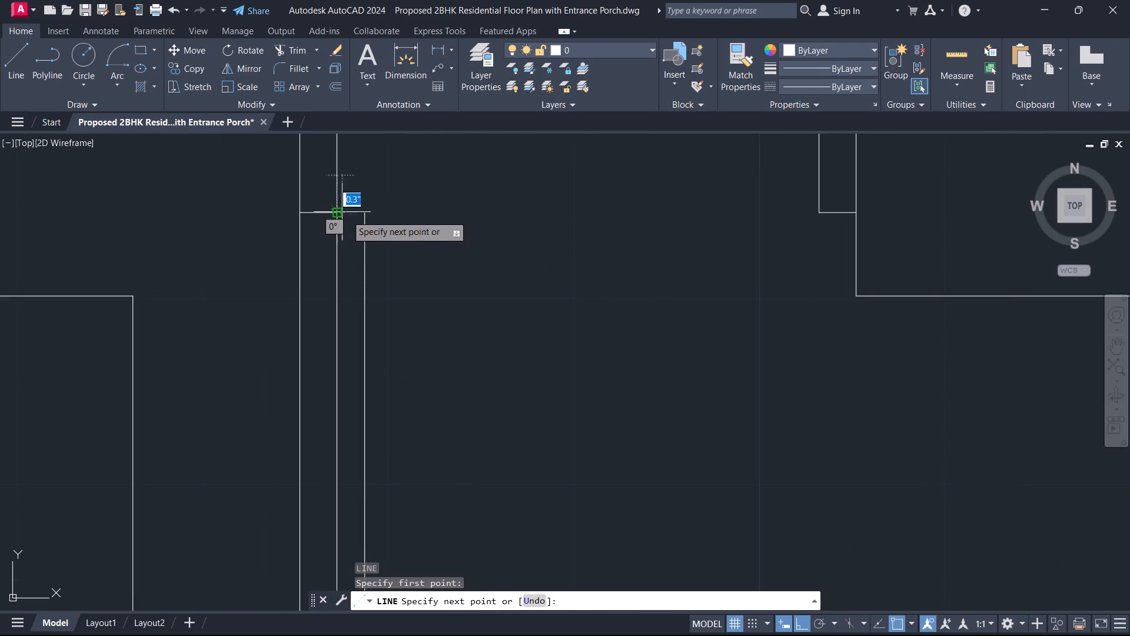
left_click(365, 215)
key("Escape")
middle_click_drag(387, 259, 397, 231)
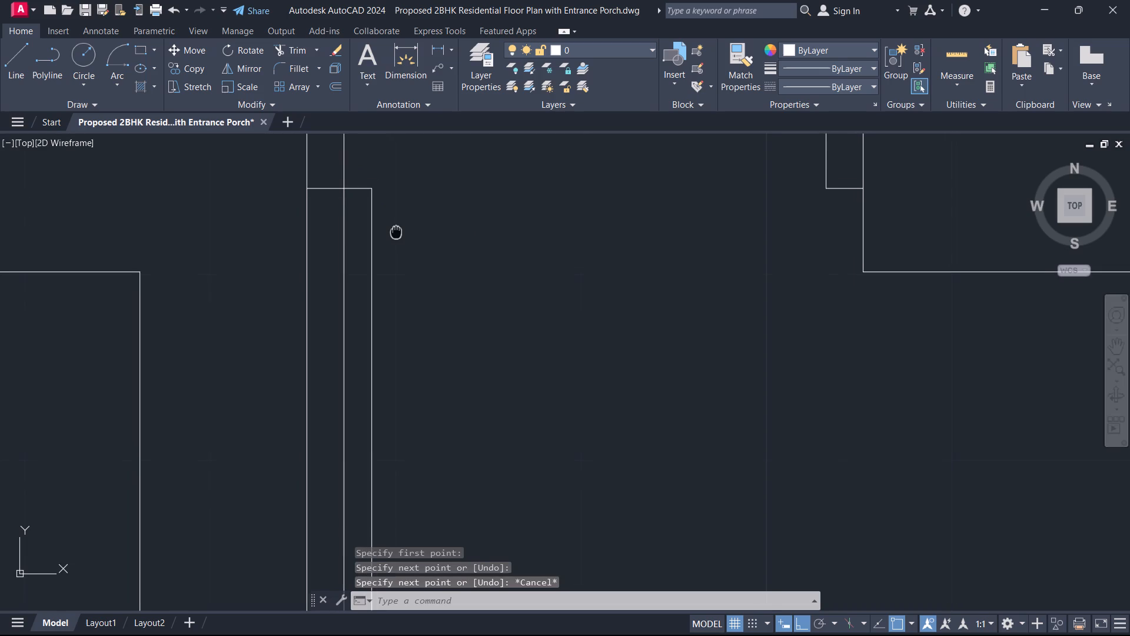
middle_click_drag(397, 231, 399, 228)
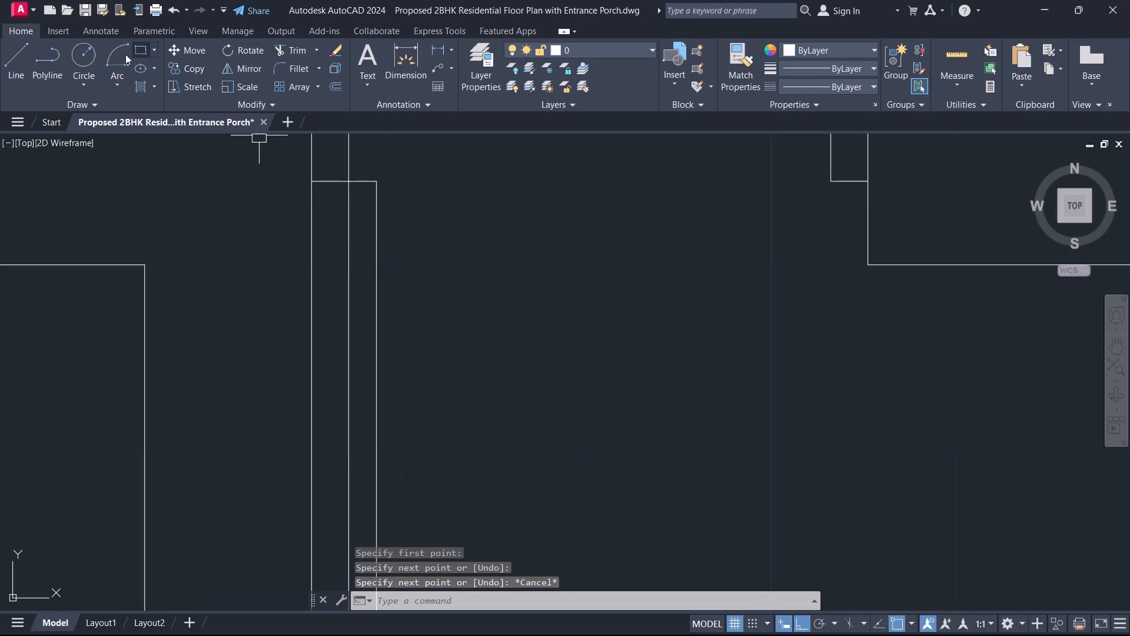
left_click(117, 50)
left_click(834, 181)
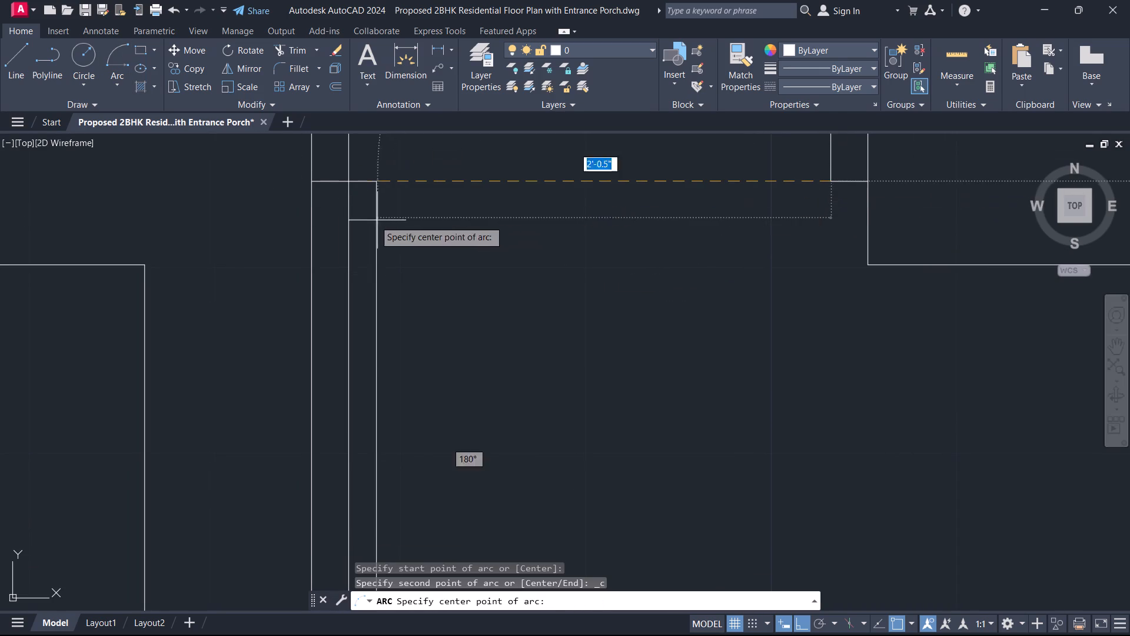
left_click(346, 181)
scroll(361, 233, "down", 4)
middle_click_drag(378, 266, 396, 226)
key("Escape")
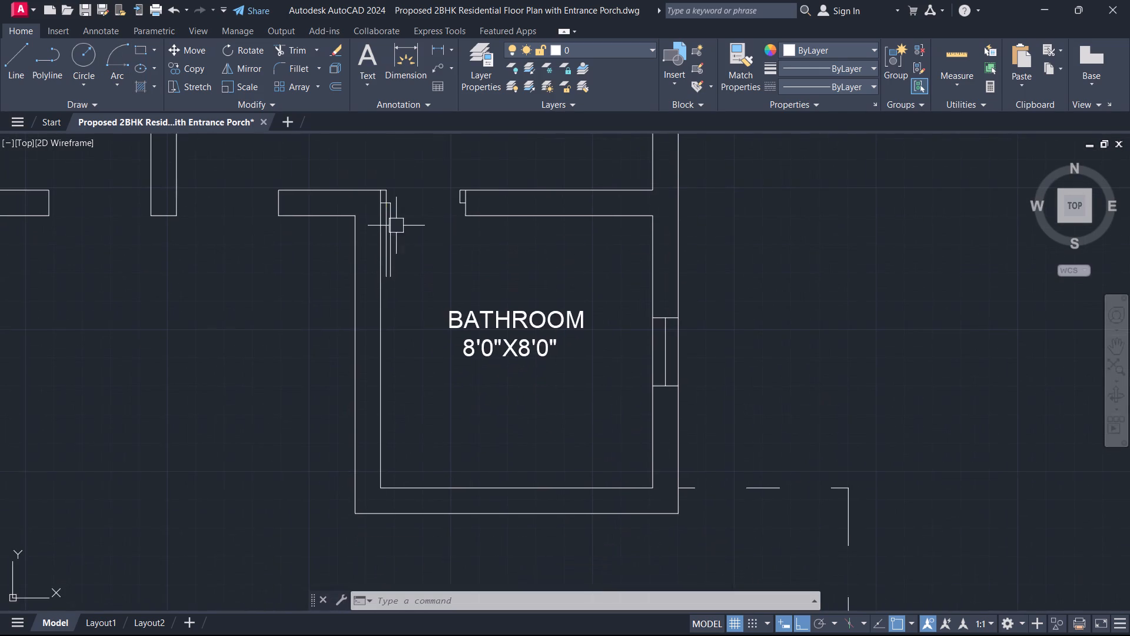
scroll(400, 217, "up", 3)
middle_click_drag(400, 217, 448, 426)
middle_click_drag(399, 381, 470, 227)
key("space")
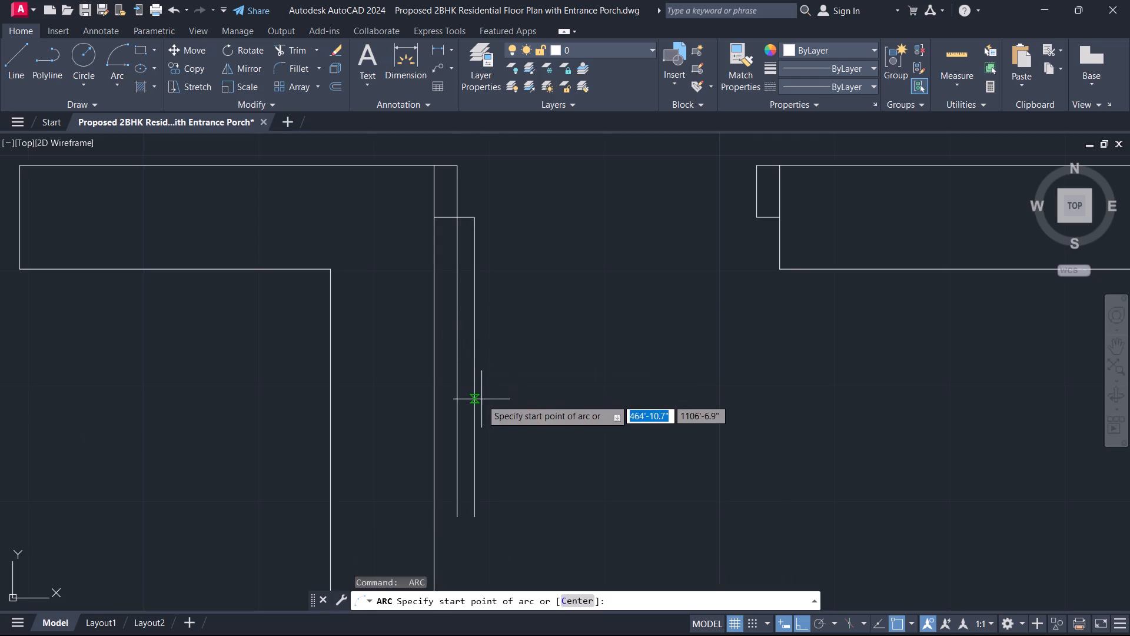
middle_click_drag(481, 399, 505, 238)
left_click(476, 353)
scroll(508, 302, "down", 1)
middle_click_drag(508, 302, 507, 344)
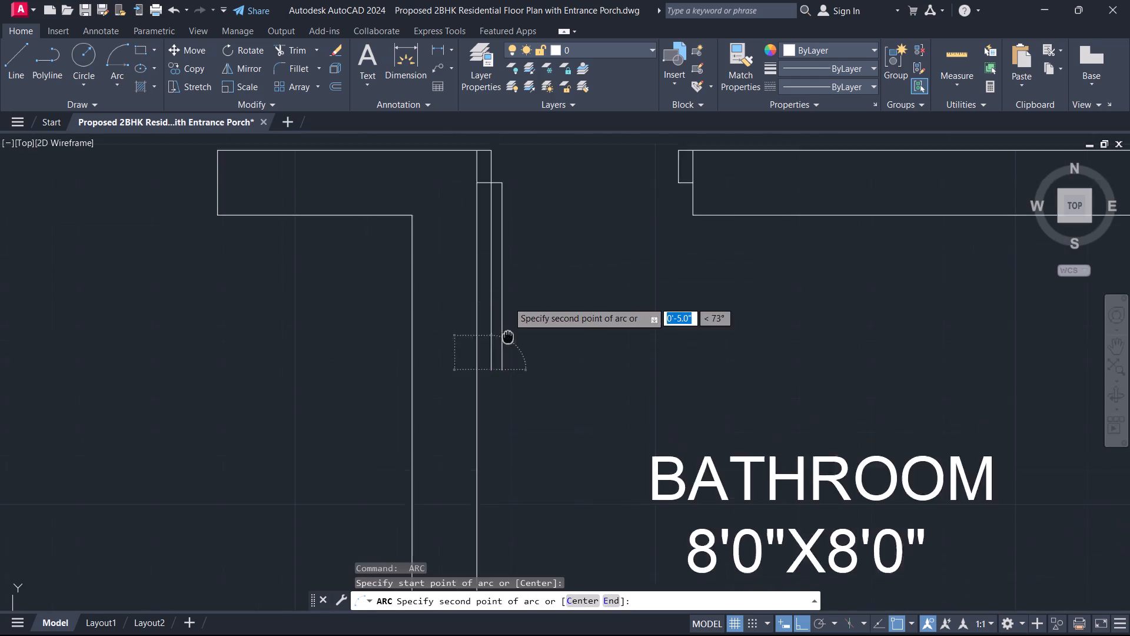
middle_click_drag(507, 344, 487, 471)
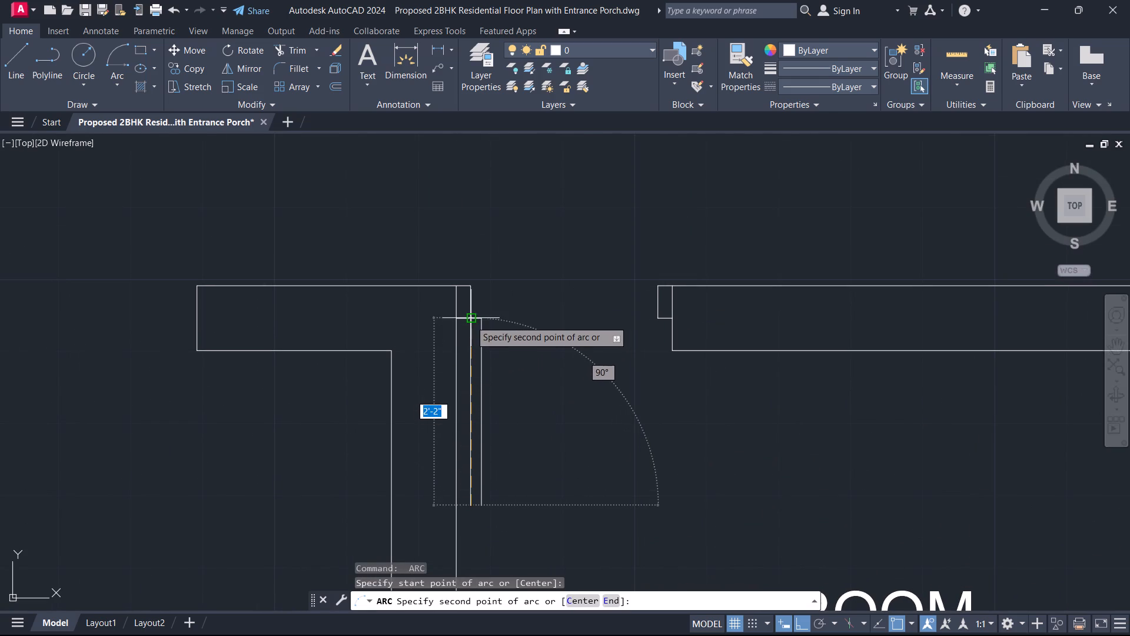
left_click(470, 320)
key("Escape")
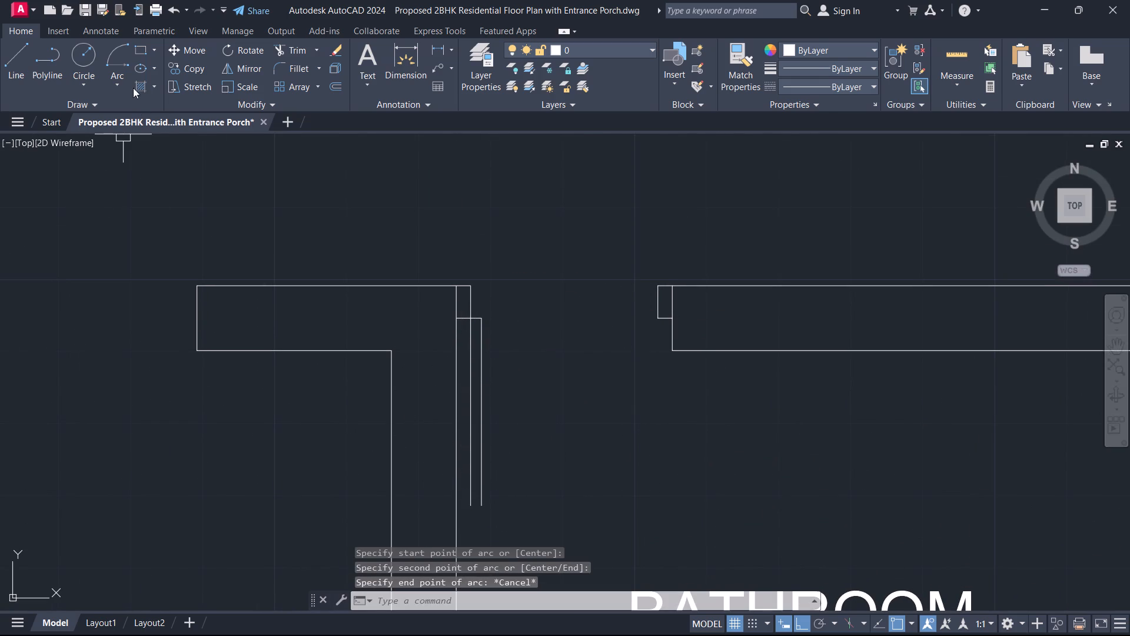
Begin a start-centre-end arc for the bathroom door swing.
left_click(122, 63)
middle_click_drag(409, 427, 411, 359)
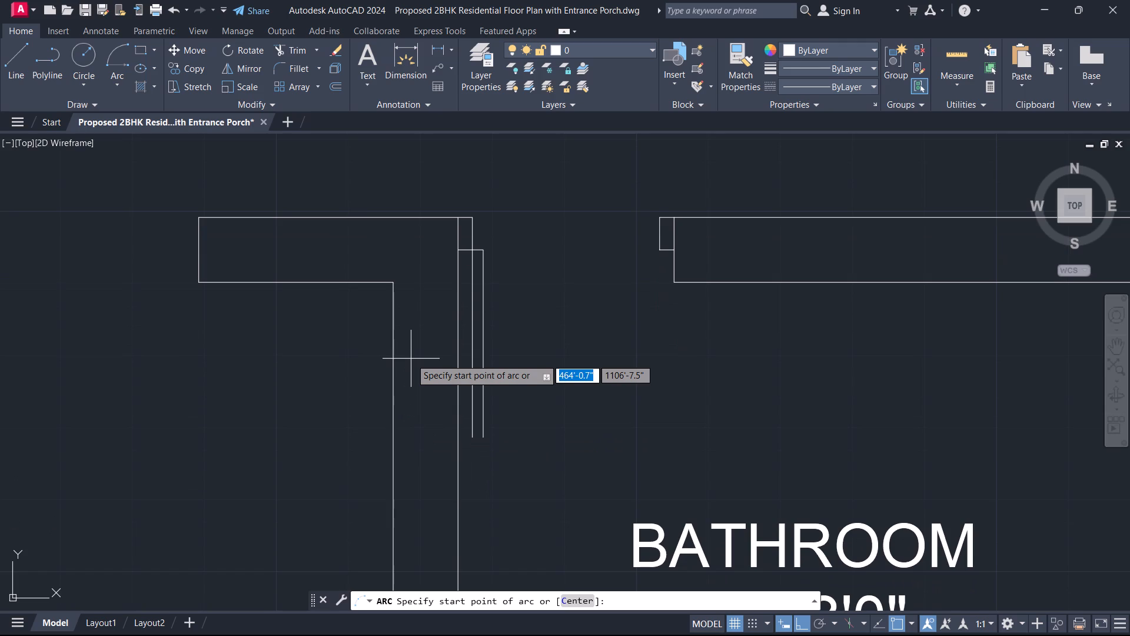
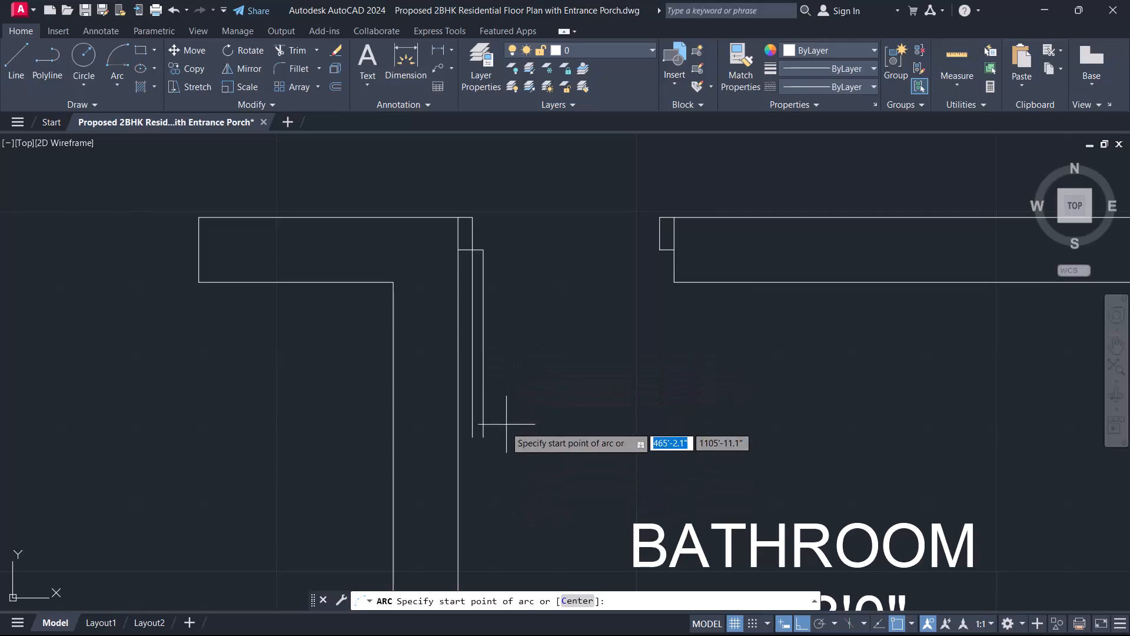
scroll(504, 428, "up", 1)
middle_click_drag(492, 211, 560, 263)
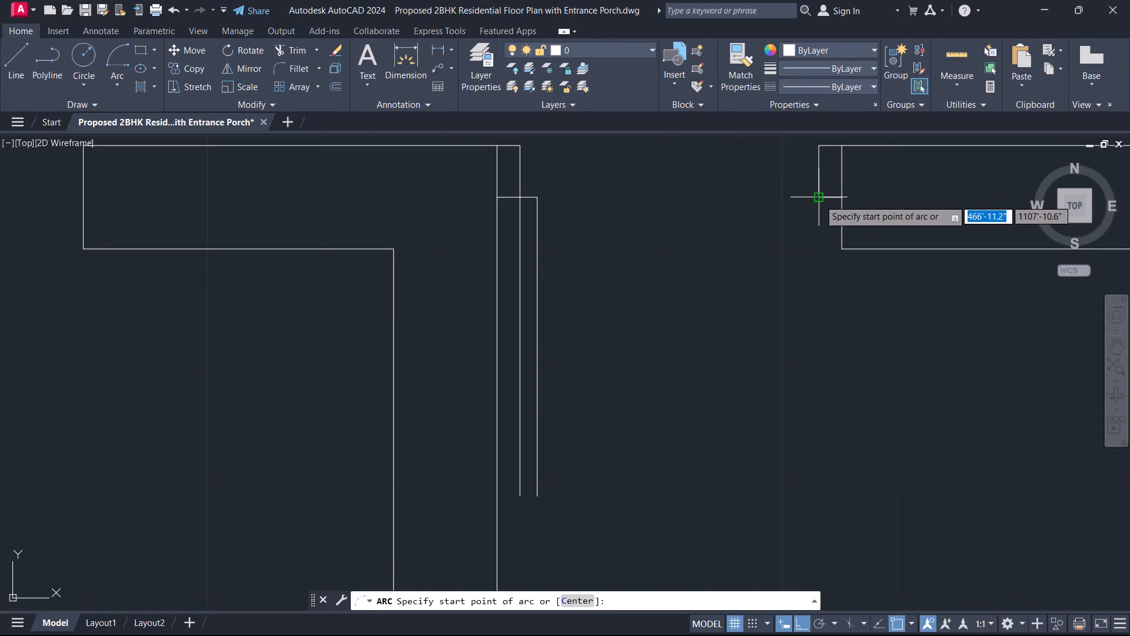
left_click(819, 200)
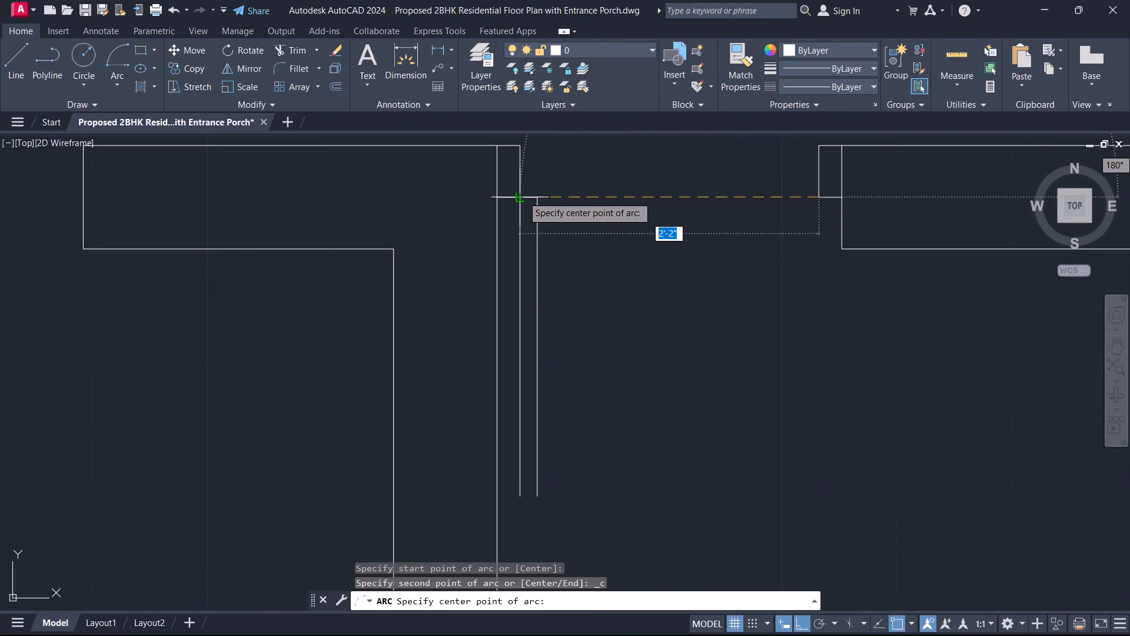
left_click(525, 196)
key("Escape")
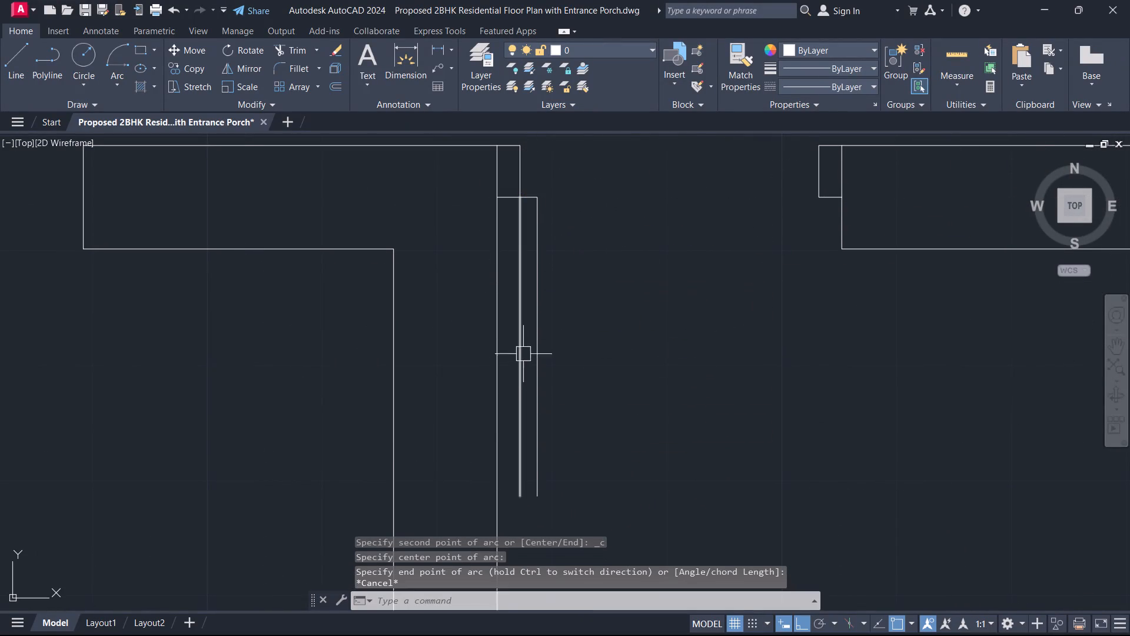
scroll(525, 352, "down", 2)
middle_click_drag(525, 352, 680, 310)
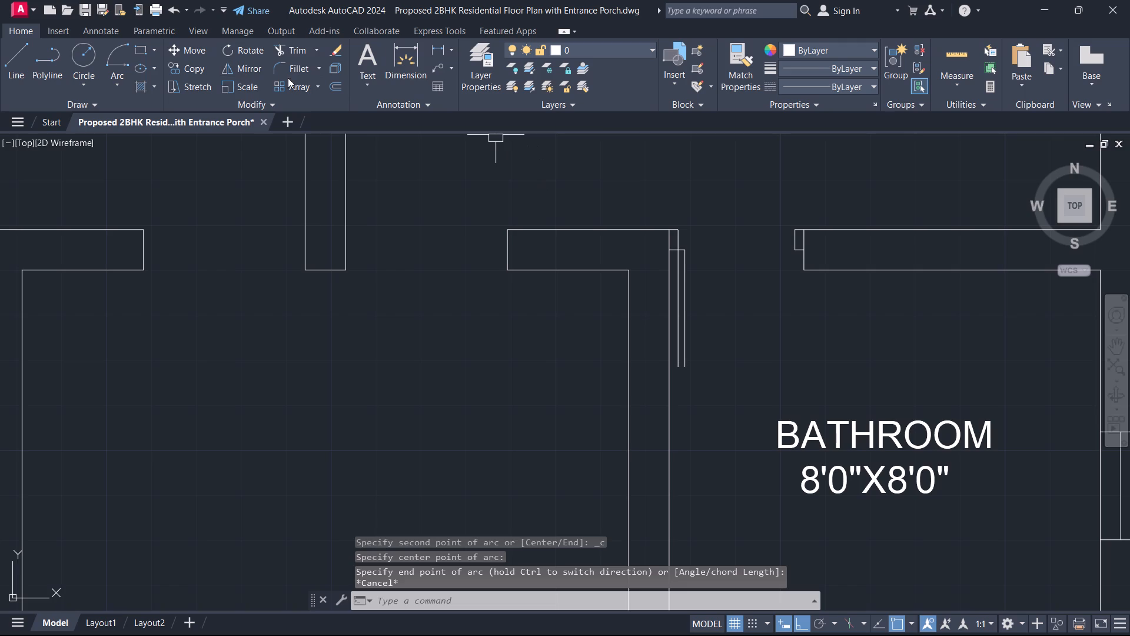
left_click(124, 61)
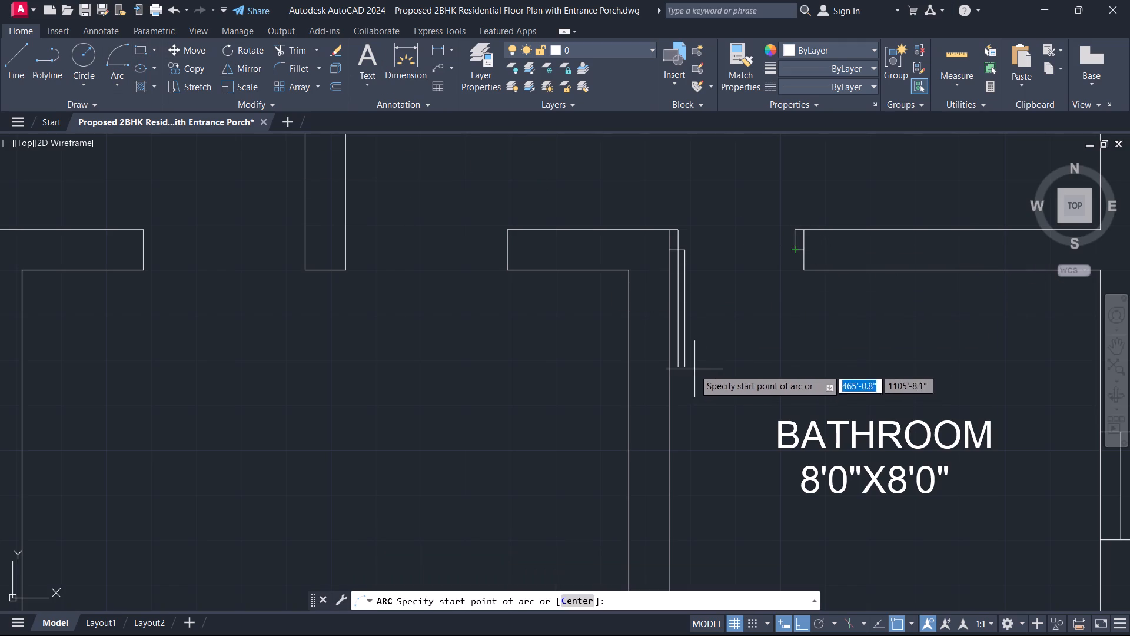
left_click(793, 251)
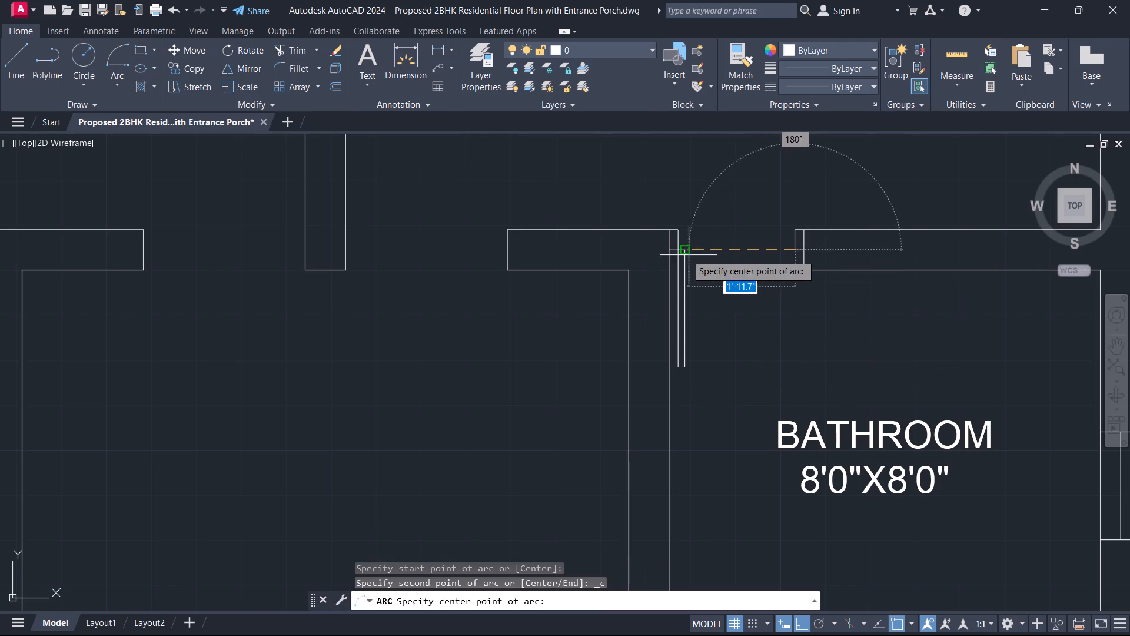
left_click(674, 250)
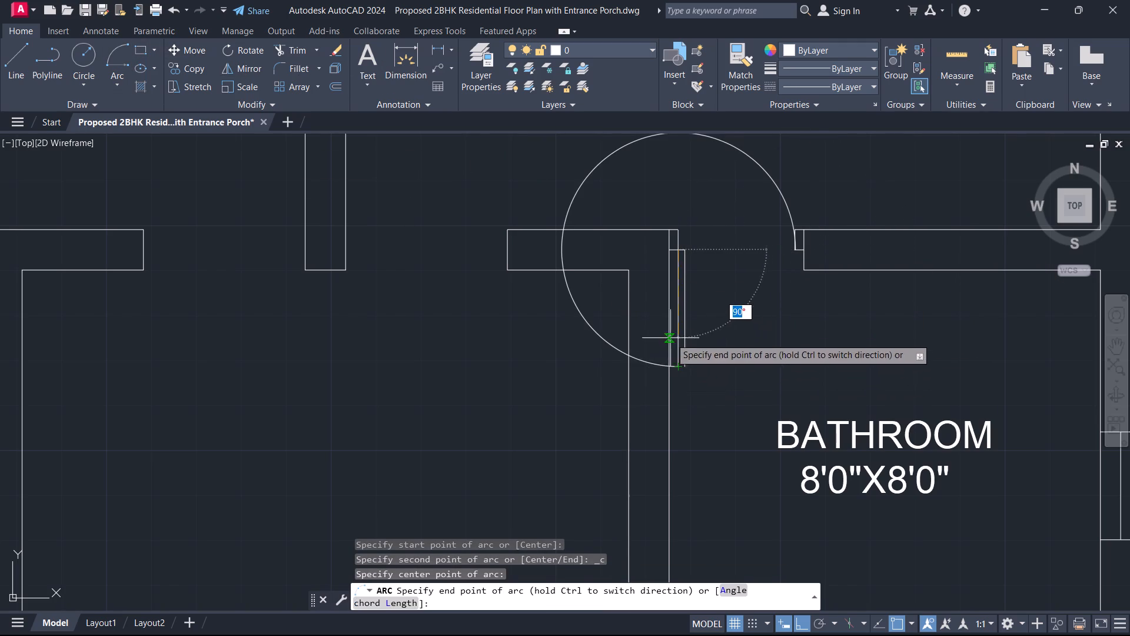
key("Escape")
Draw the bathroom door swing arc from the leaf's free end, centred on the hinge corner and ending at the opposite frame's lower corner.
left_click(119, 53)
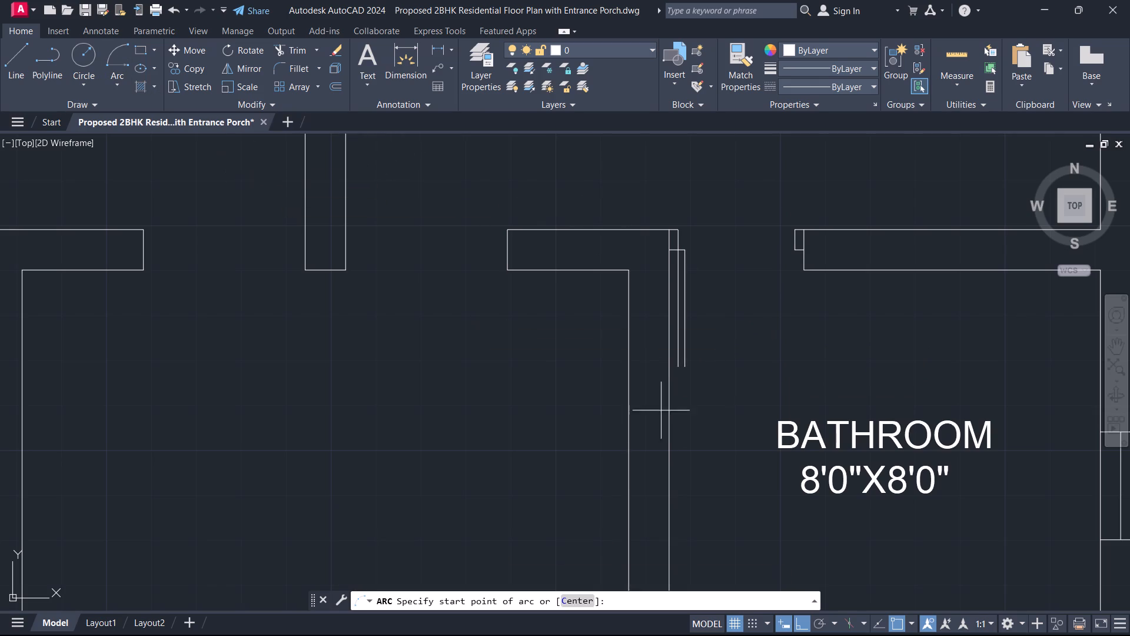
scroll(677, 370, "up", 2)
left_click(677, 363)
scroll(740, 334, "down", 2)
middle_click_drag(740, 334, 750, 362)
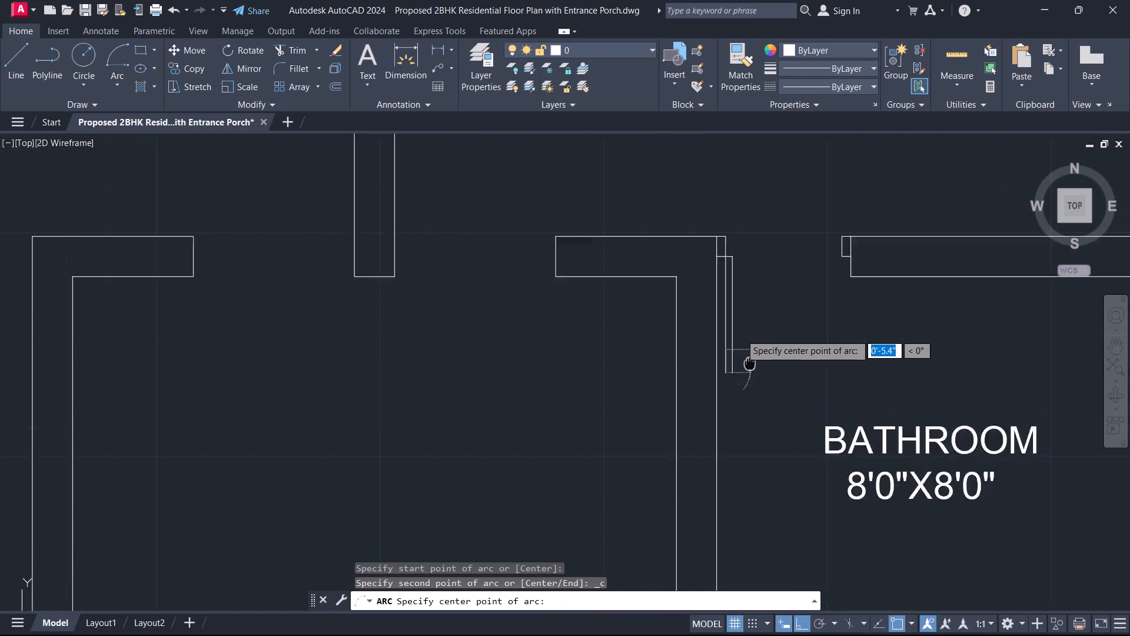
middle_click_drag(750, 362, 723, 601)
left_click(696, 495)
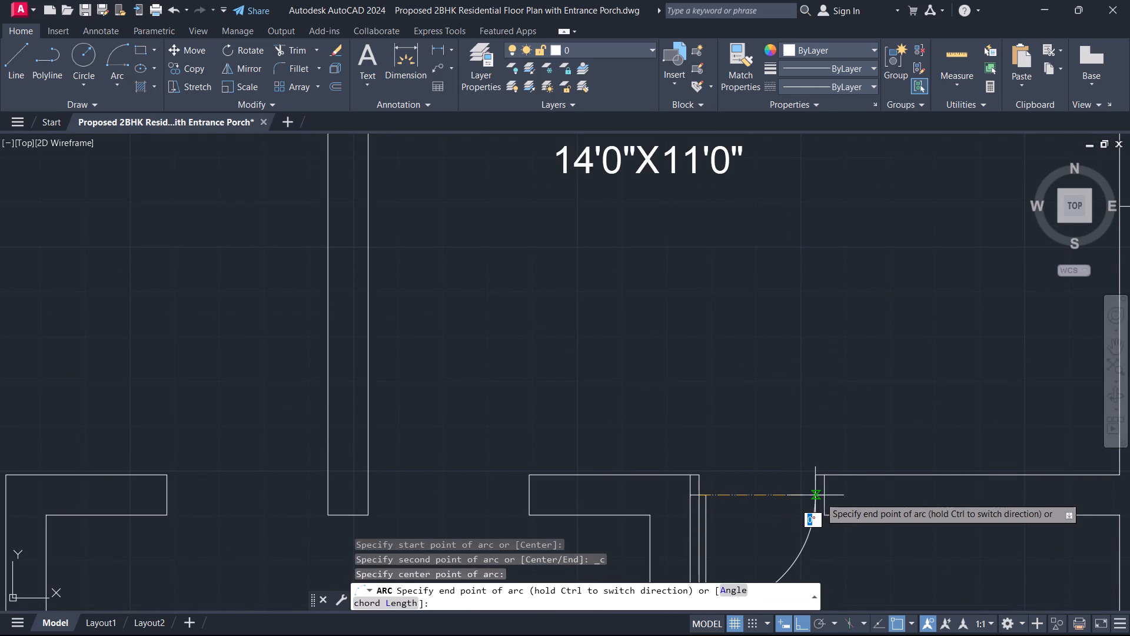
left_click(813, 497)
middle_click_drag(785, 518, 888, 346)
key("Escape")
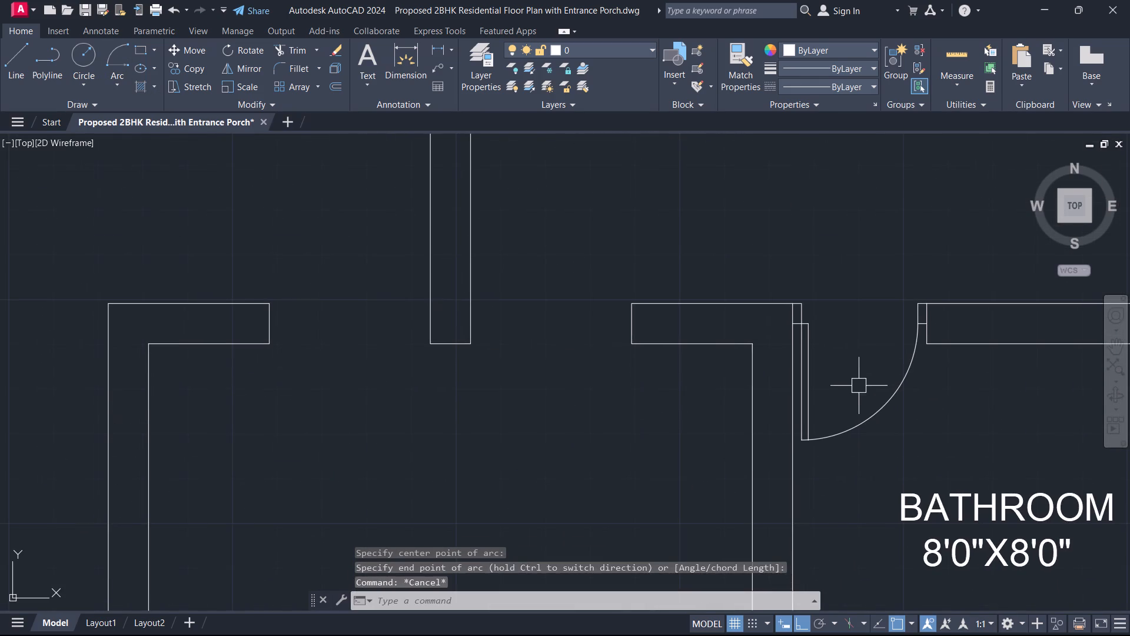
Trim the end of the bathroom door leaf's inner line that projects past the swing arc.
scroll(827, 453, "up", 8)
scroll(746, 339, "up", 1)
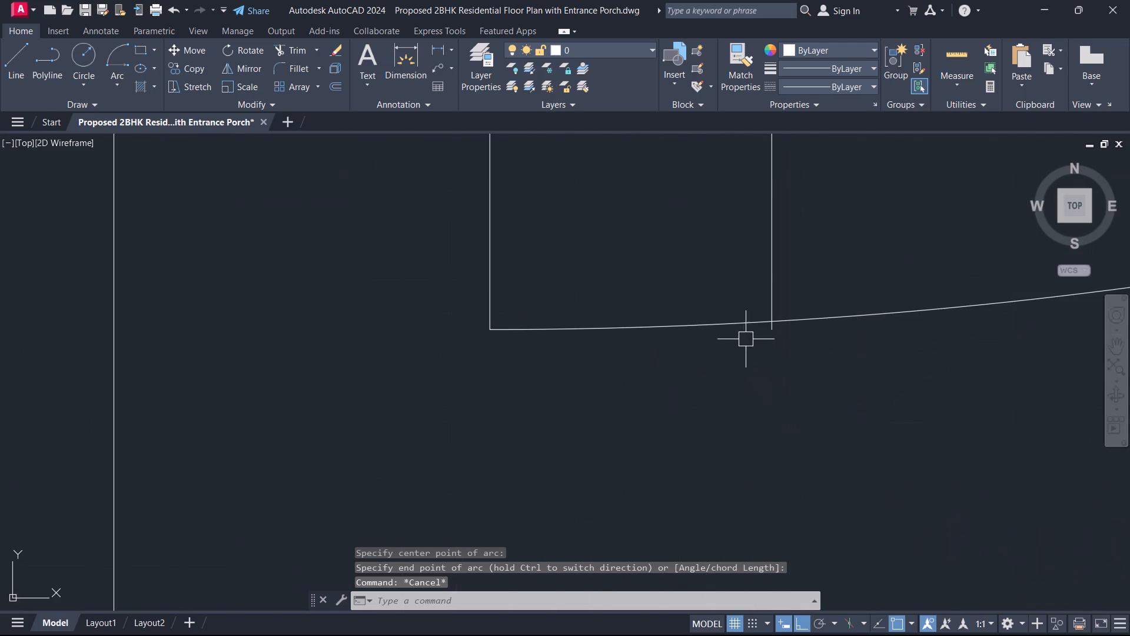
scroll(746, 339, "up", 2)
middle_click_drag(757, 343, 756, 452)
key("t")
key("r")
key("space")
scroll(802, 427, "up", 2)
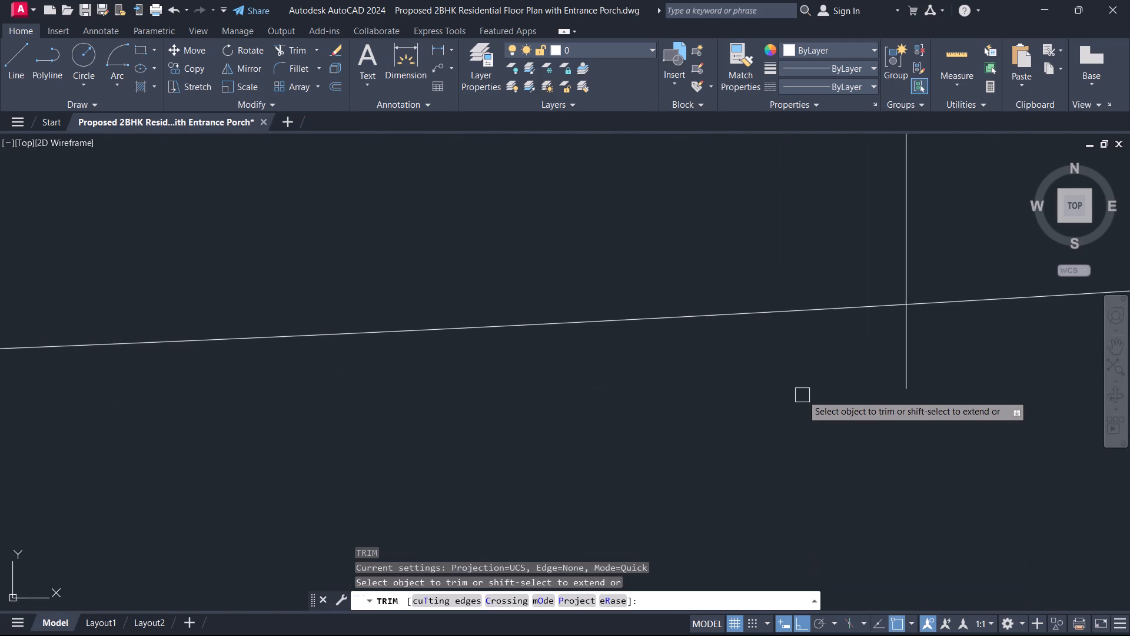
left_click(802, 390)
left_click(965, 379)
key("Escape")
Draw a 2" by 4.5" door frame on the wall end at Bedroom-2's entrance, from the wall end's midpoint down to its lower corner.
scroll(877, 380, "down", 9)
scroll(798, 398, "down", 5)
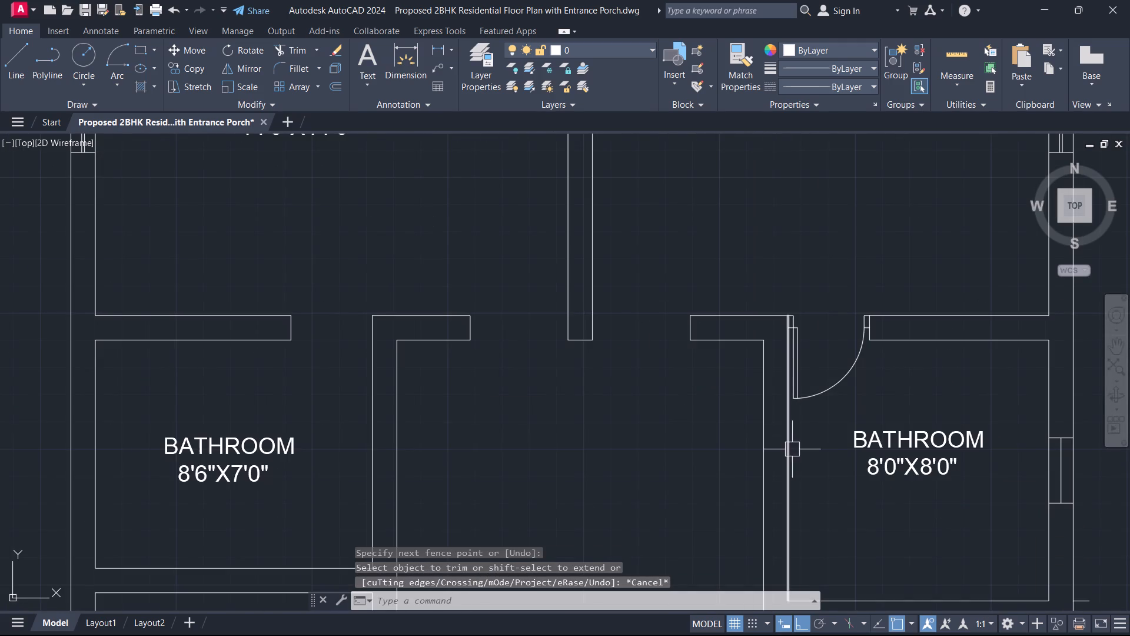
middle_click_drag(860, 380, 819, 442)
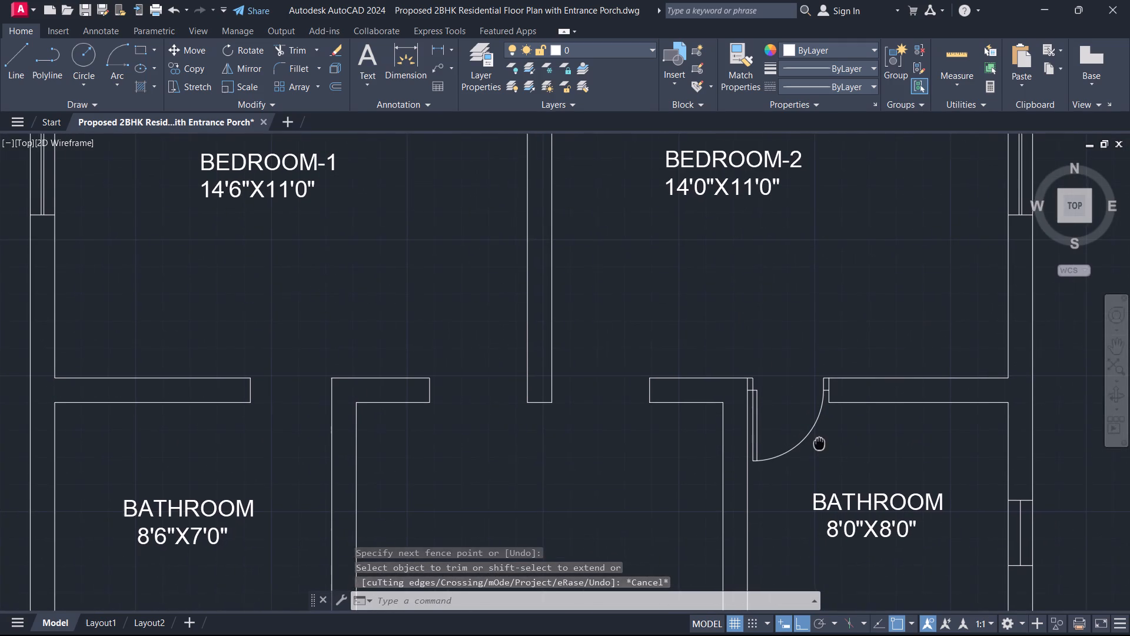
middle_click_drag(819, 442, 817, 443)
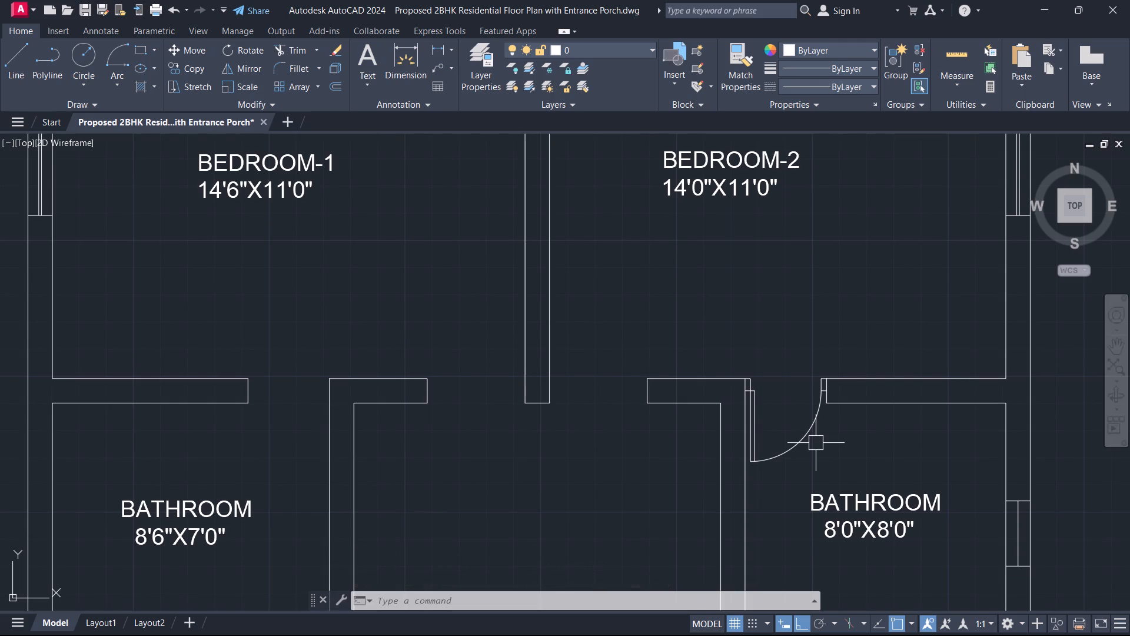
scroll(870, 415, "down", 2)
scroll(732, 432, "up", 1)
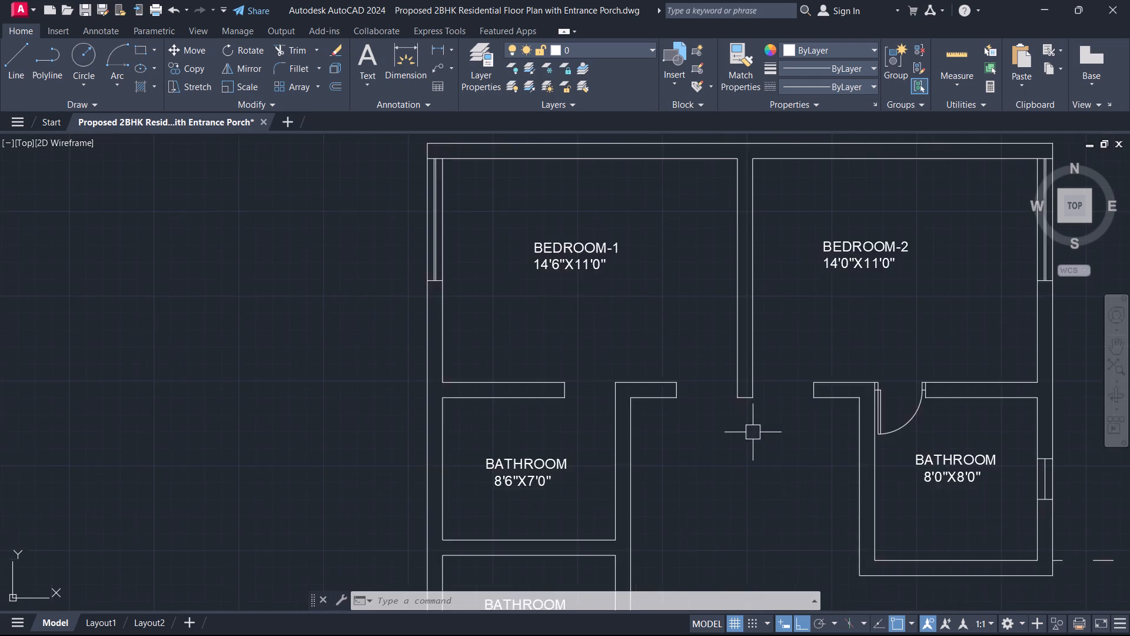
scroll(755, 431, "up", 1)
middle_click_drag(781, 422, 804, 435)
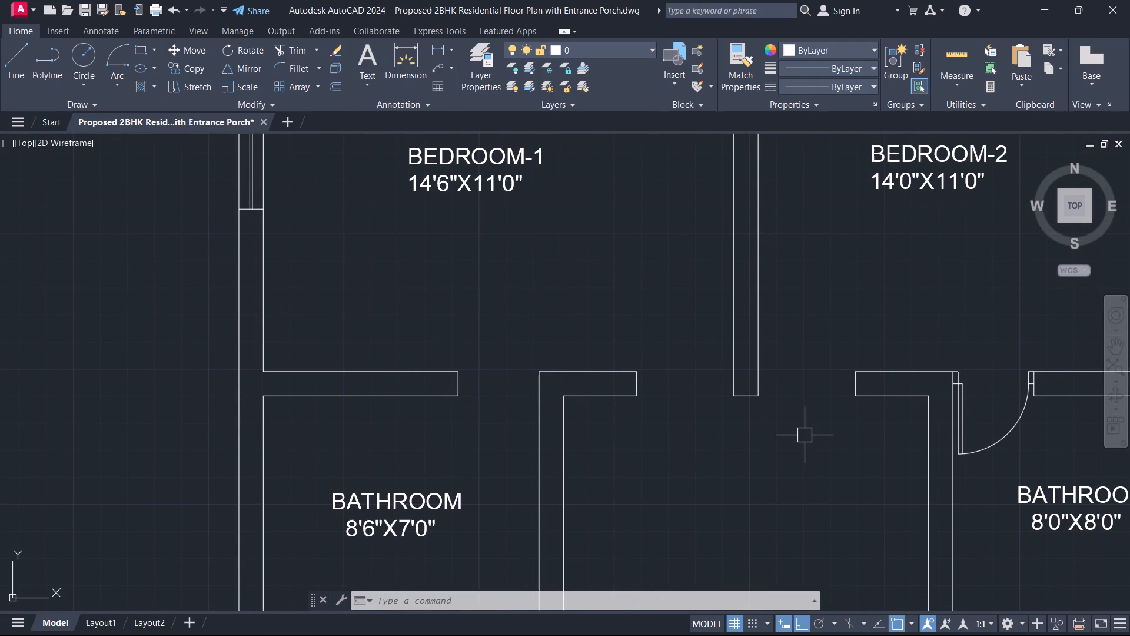
type("L")
key("space")
scroll(802, 419, "up", 2)
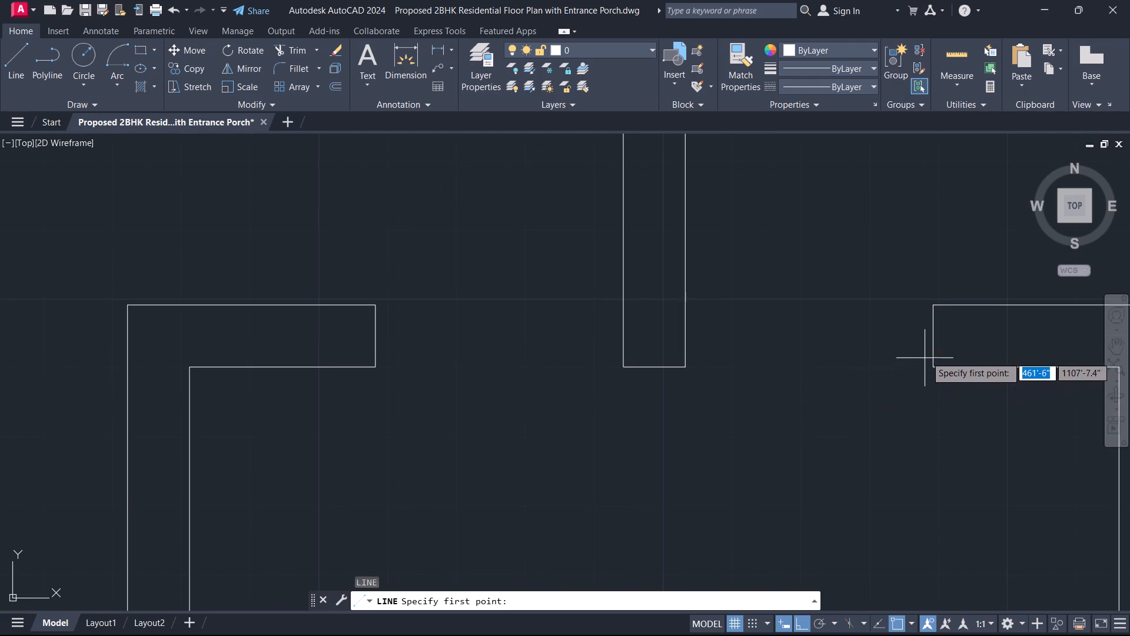
left_click(932, 339)
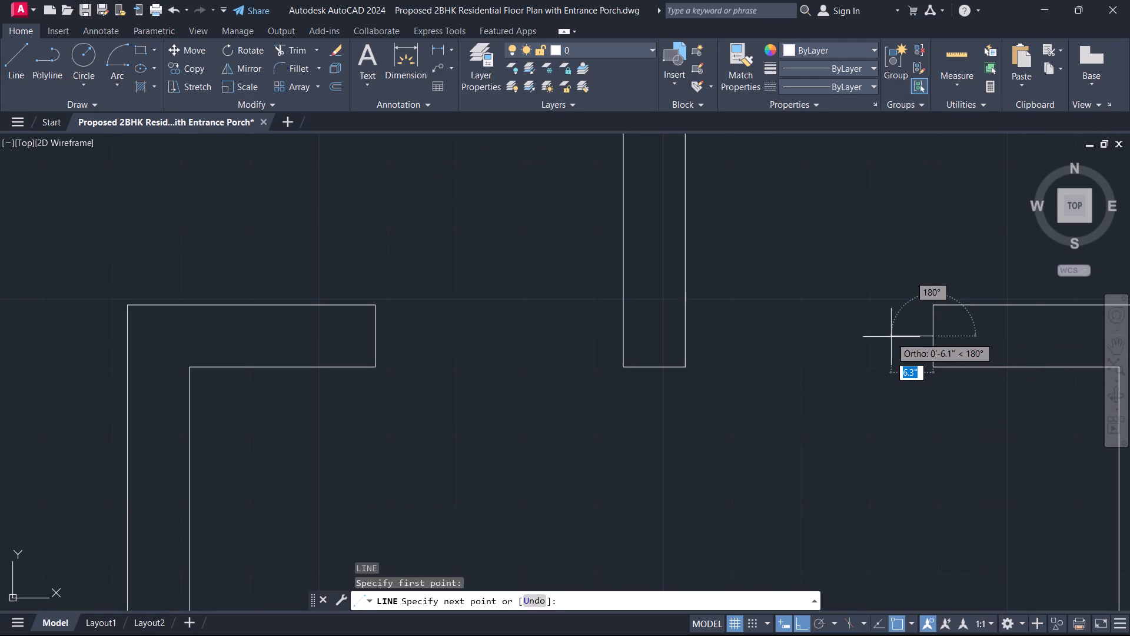
key("2")
key("Return")
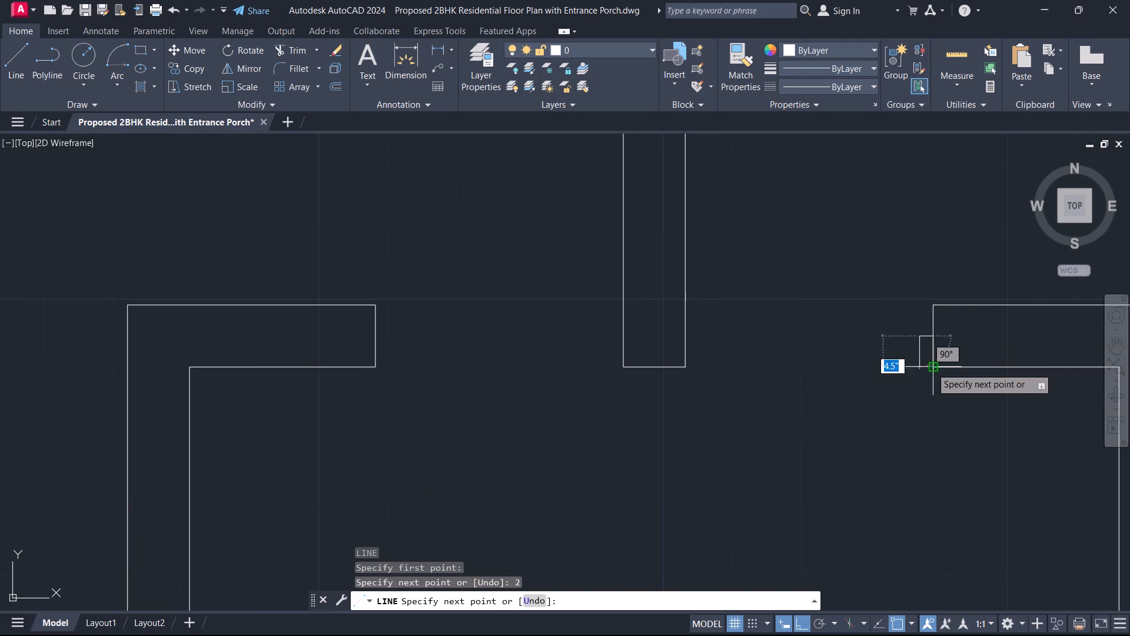
left_click(922, 366)
left_click(936, 366)
key("Escape")
Copy the new door frame from its upper wall-side corner to the face of the partition between the two bedrooms.
middle_click_drag(927, 378, 945, 430)
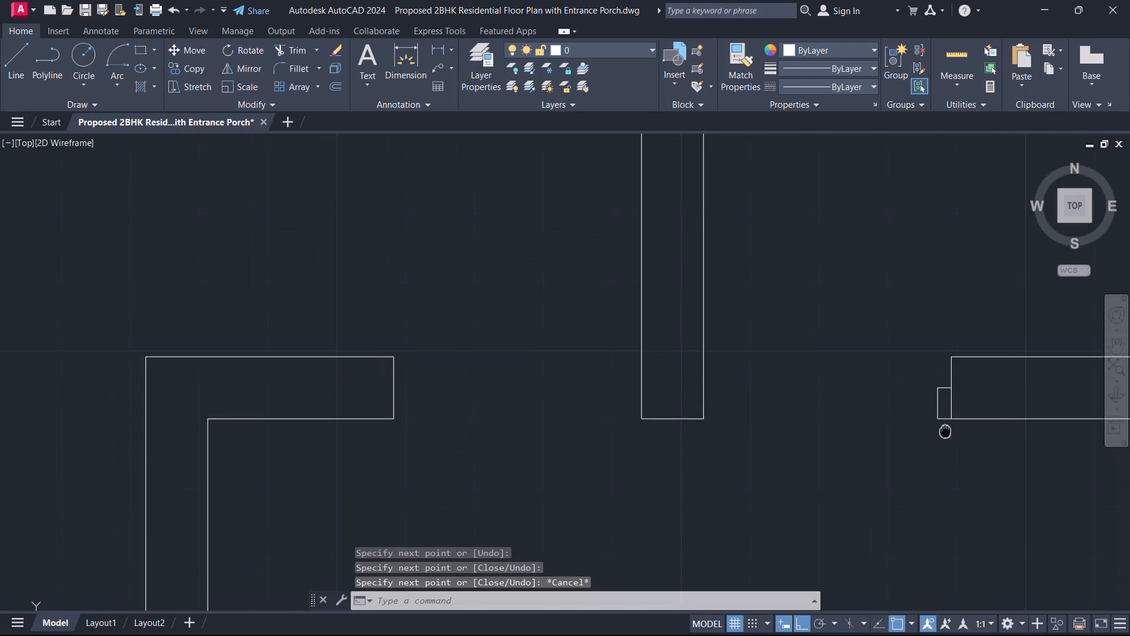
middle_click_drag(945, 430, 945, 433)
left_click(942, 436)
left_click(913, 342)
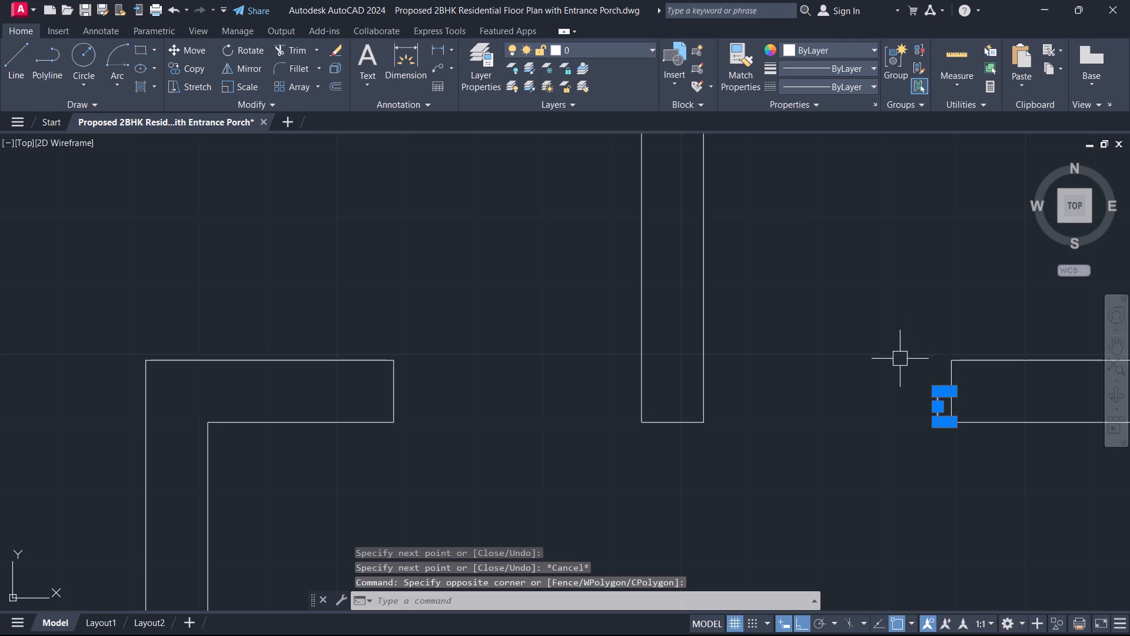
key("c")
key("o")
key("space")
left_click(956, 392)
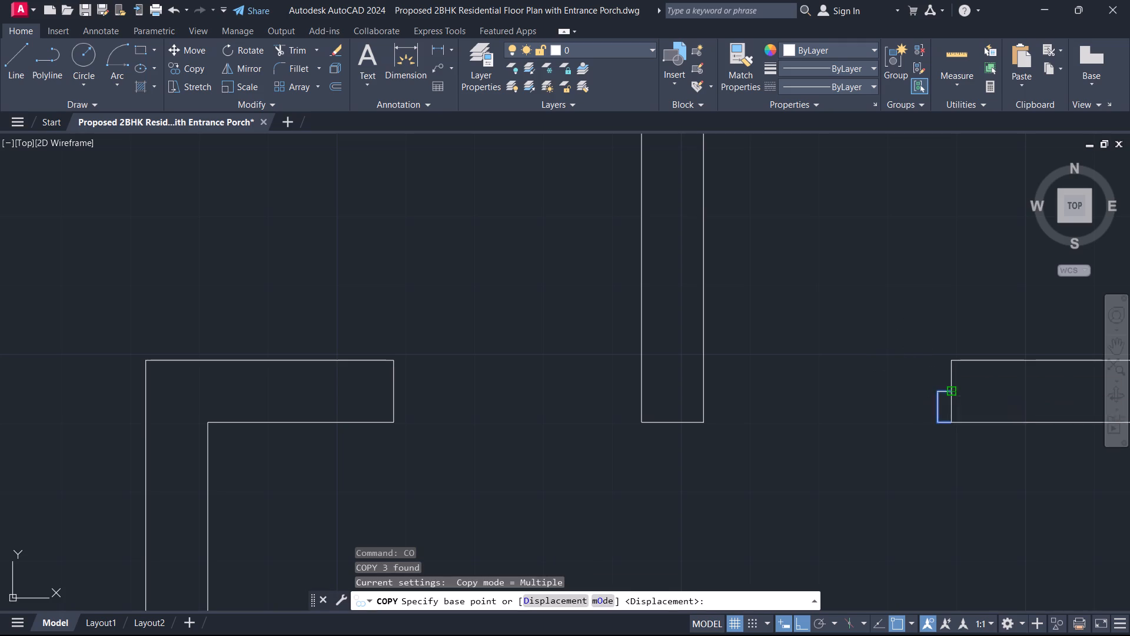
left_click(706, 393)
key("Escape")
Mirror the copied frame about the partition's Bedroom-2 face so it sits inside the opening, erasing the source.
left_click_drag(670, 380, 673, 380)
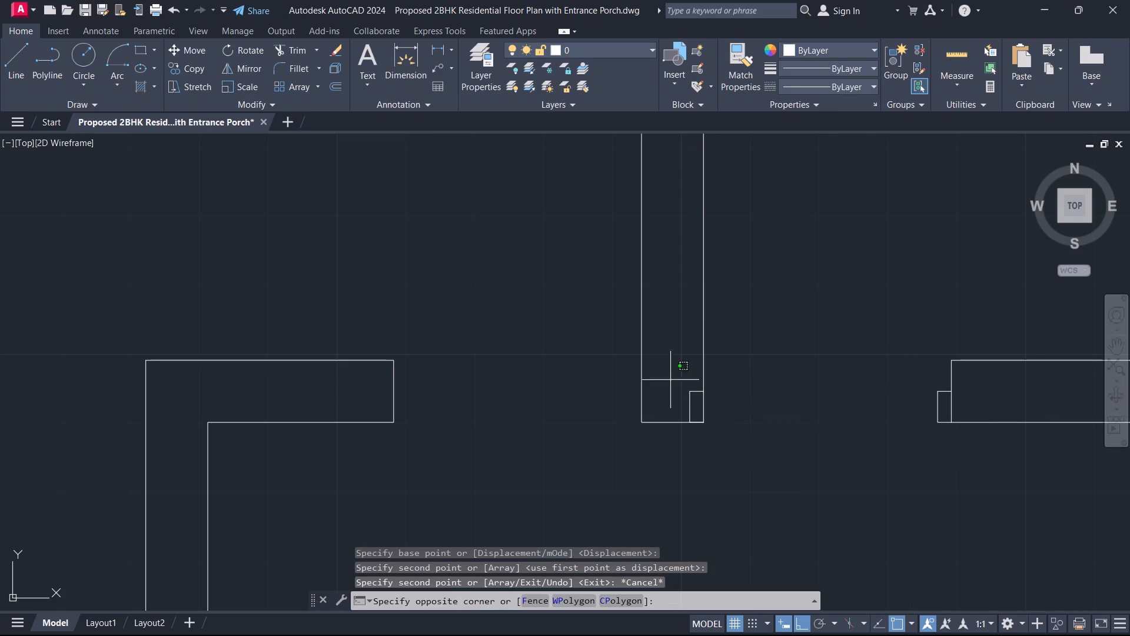
left_click_drag(673, 380, 676, 385)
left_click(717, 444)
type("MI")
key("space")
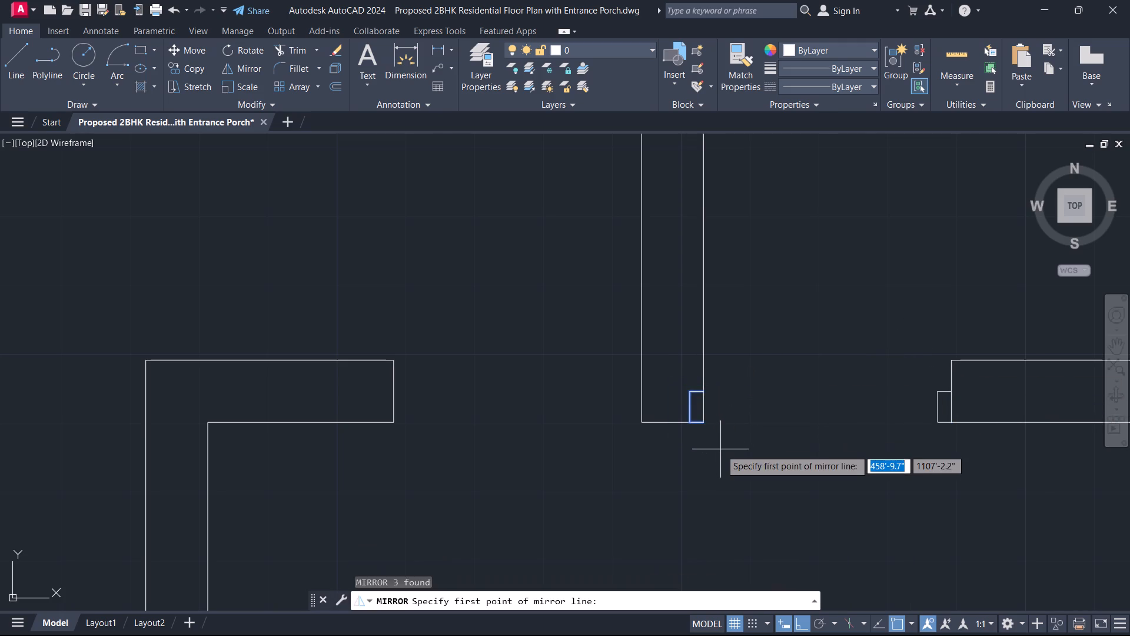
scroll(715, 442, "up", 3)
left_click(666, 370)
left_click(660, 285)
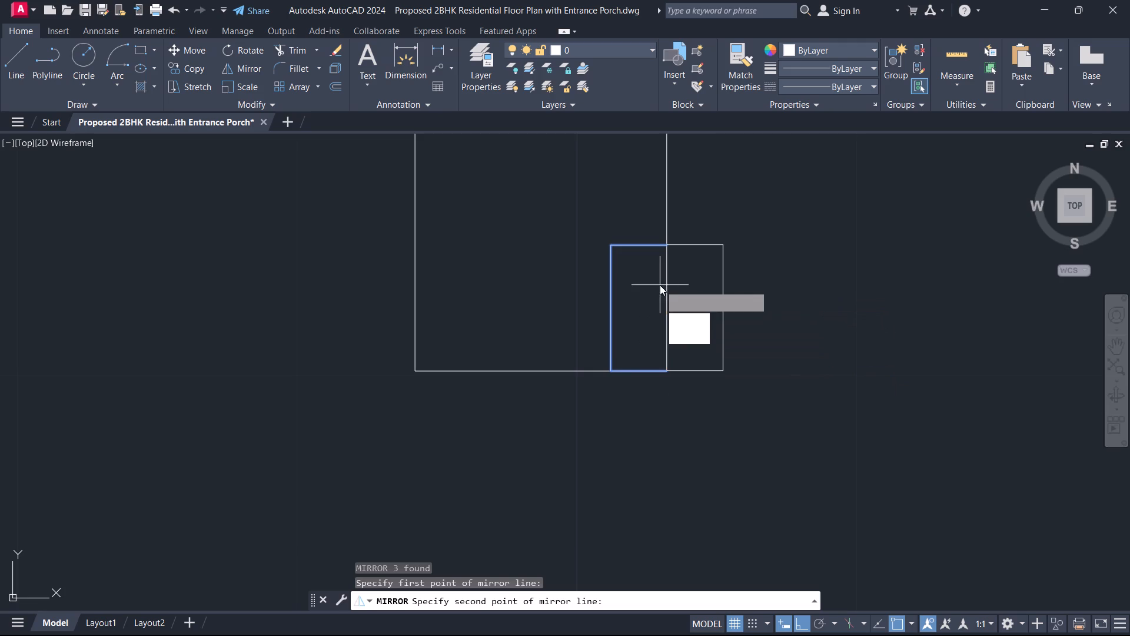
left_click_drag(682, 323, 661, 286)
key("Escape")
Draw a line across Bedroom-2's door opening between the two frames' upper inner corners.
scroll(735, 326, "down", 2)
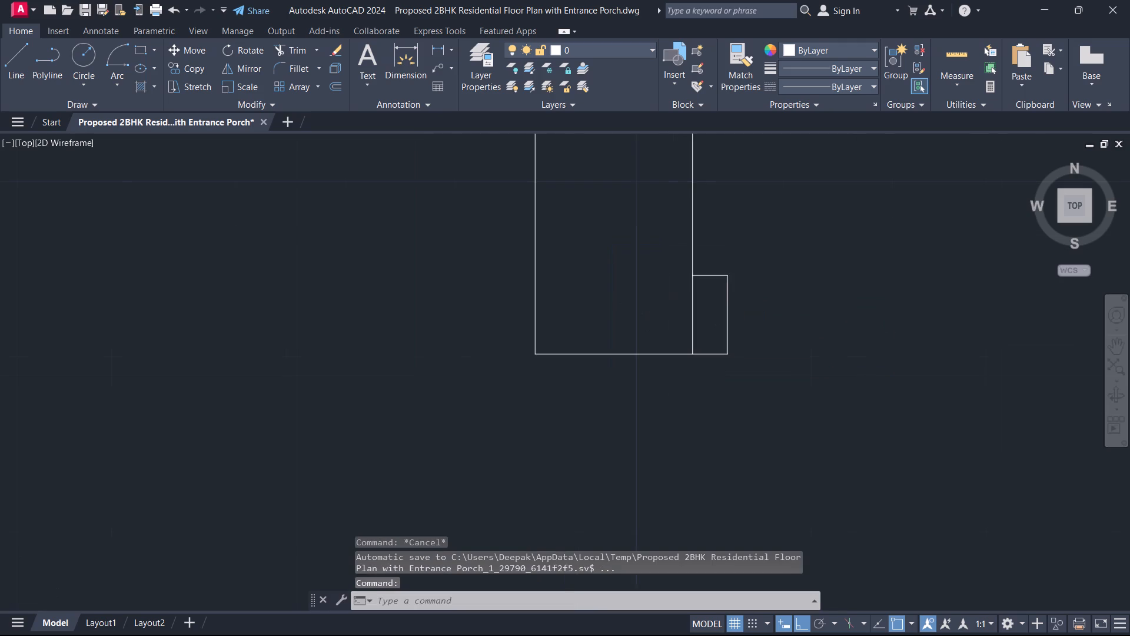
scroll(732, 326, "down", 2)
type("L")
key("space")
scroll(756, 316, "up", 1)
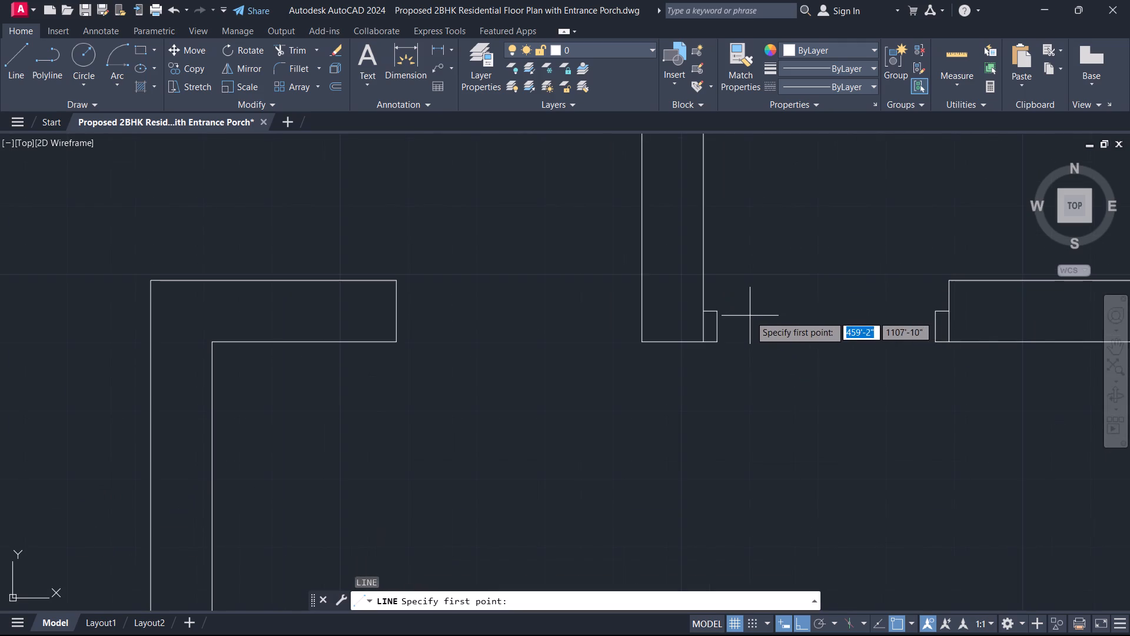
left_click(937, 311)
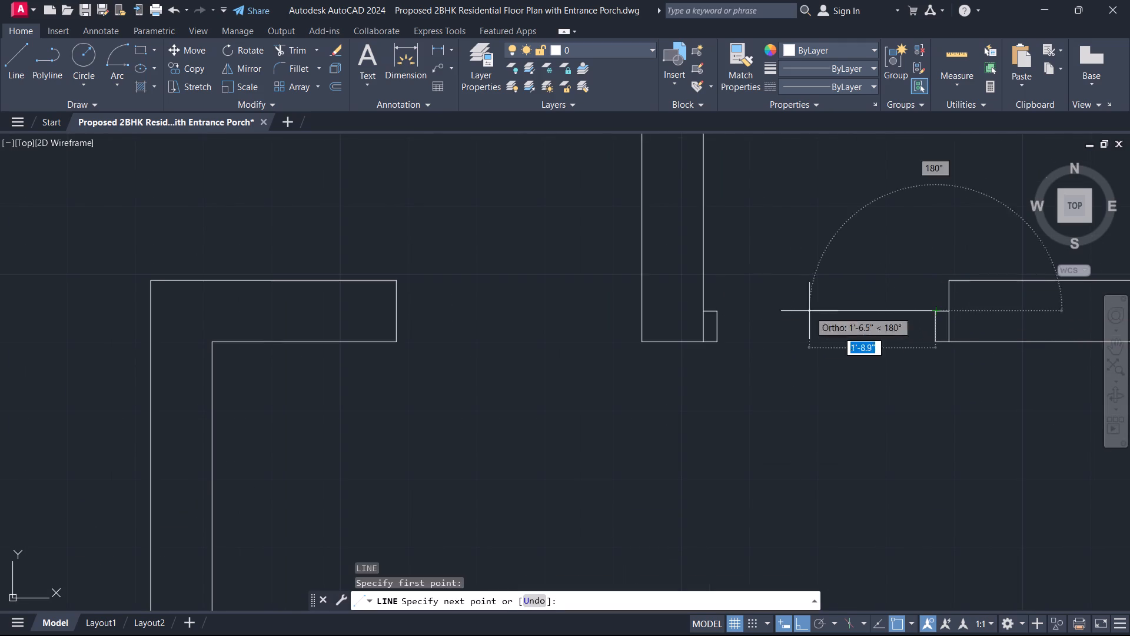
left_click(715, 314)
key("Escape")
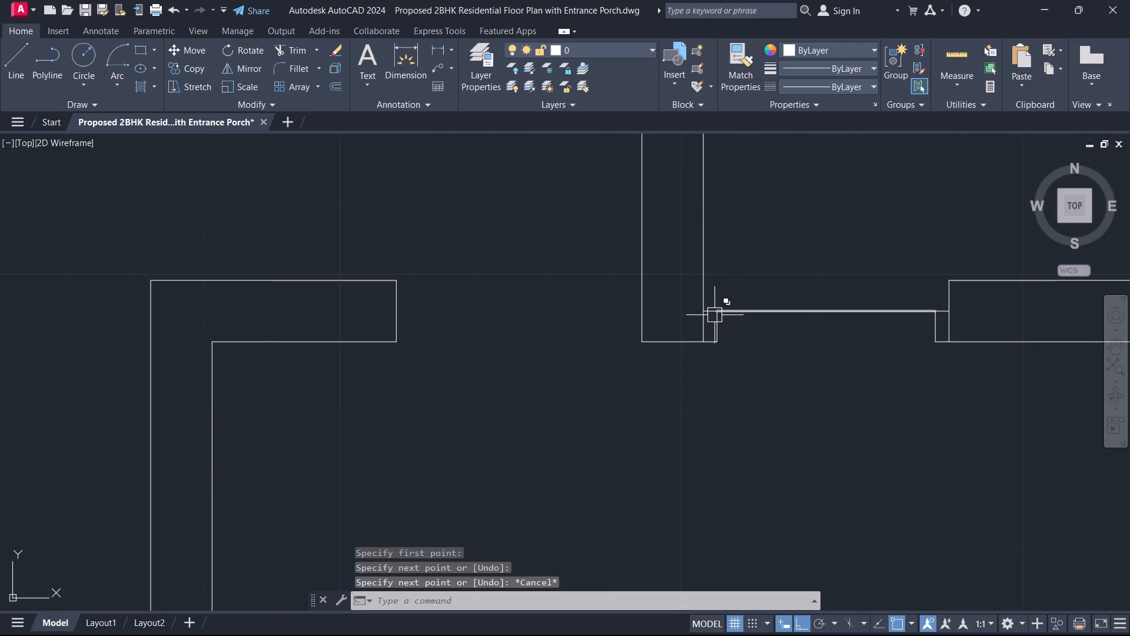
Offset the line across Bedroom-2's door opening downward by 1.5" to give the leaf its thickness.
type("O")
key("space")
key("1")
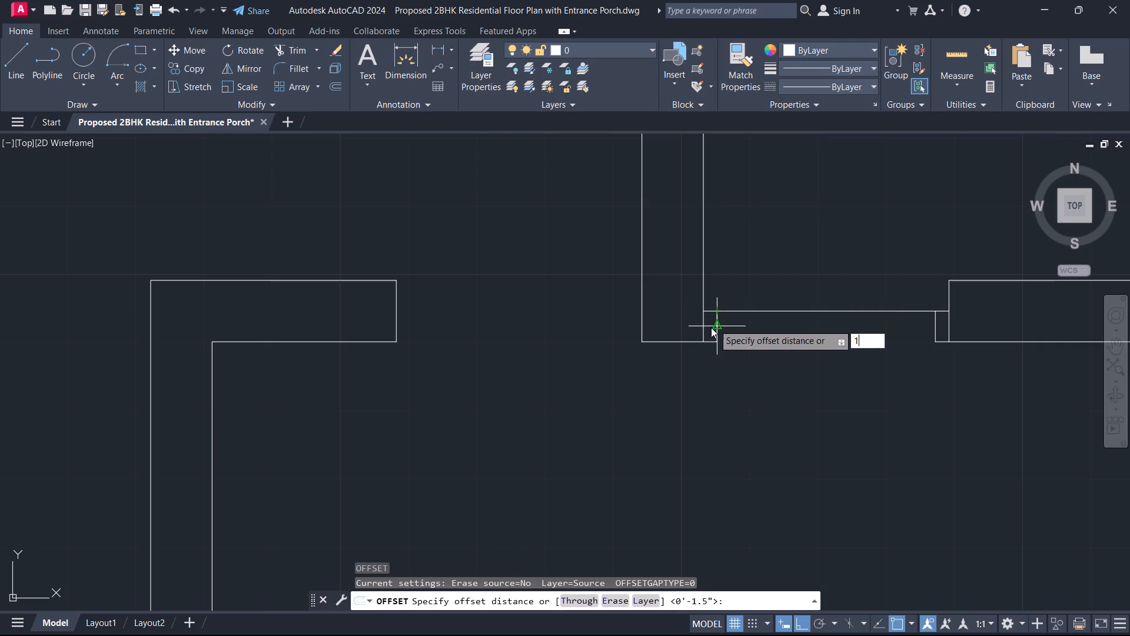
type(".5")
key("Return")
left_click(739, 313)
left_click(756, 382)
key("Escape")
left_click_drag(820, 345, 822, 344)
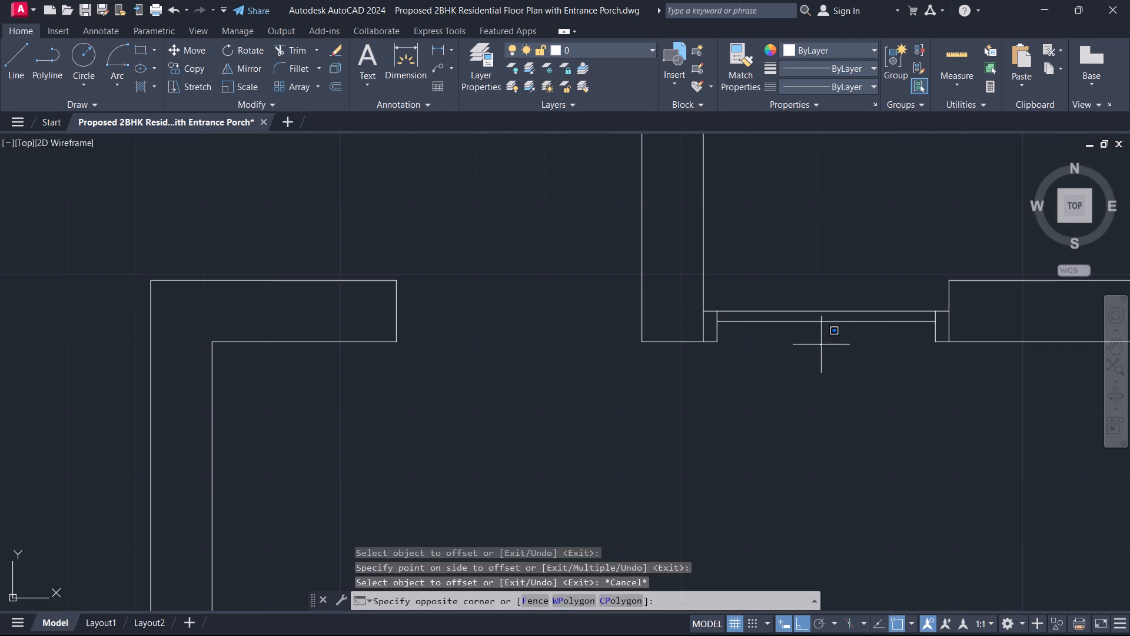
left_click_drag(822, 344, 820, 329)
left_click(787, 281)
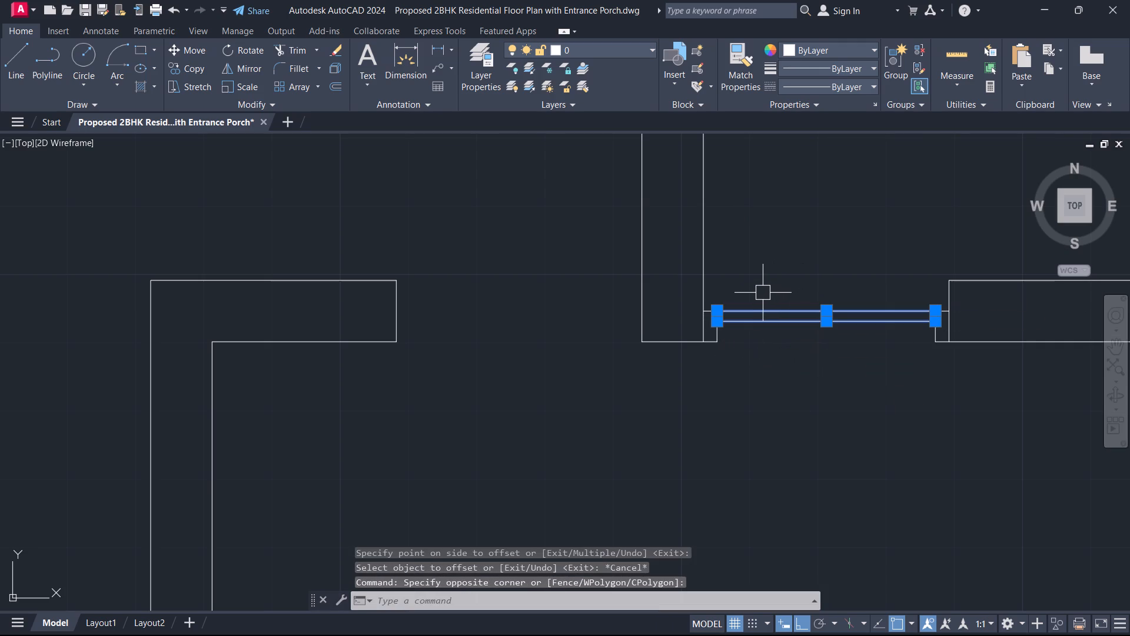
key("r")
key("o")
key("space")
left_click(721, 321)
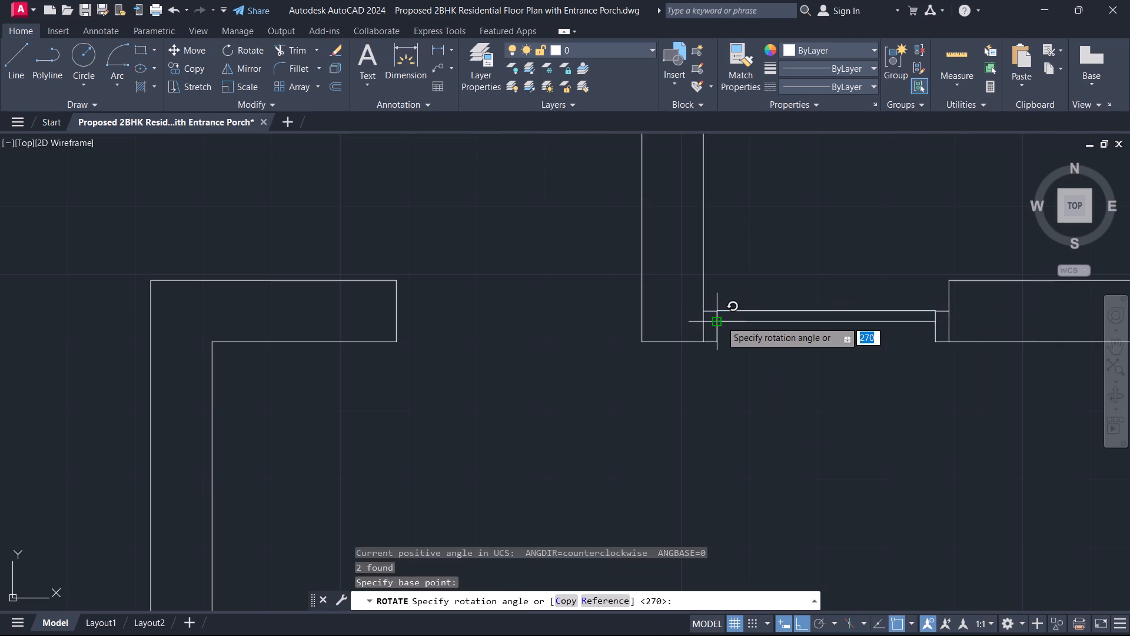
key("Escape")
Rotate both leaf lines of Bedroom-2's door 90° about the upper inner corner of the frame on the partition.
left_click(773, 335)
left_click(749, 296)
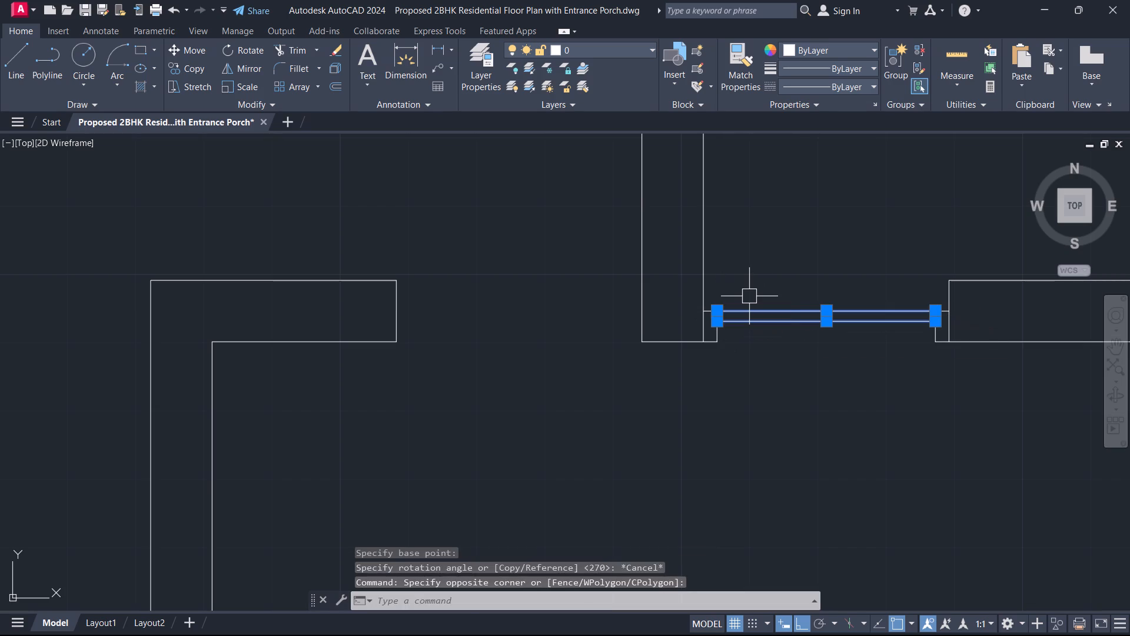
key("r")
key("o")
key("space")
left_click(719, 307)
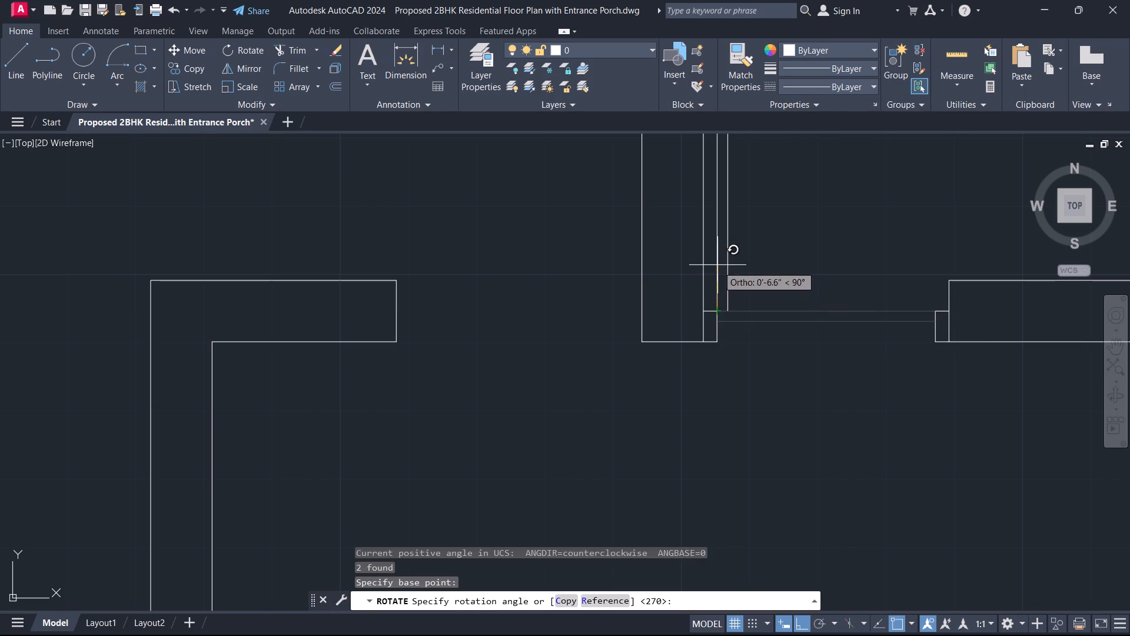
left_click(717, 265)
key("Escape")
Draw a 1.5" line closing the lower, hinge end of Bedroom-2's door leaf.
type("L")
key("space")
scroll(726, 311, "up", 1)
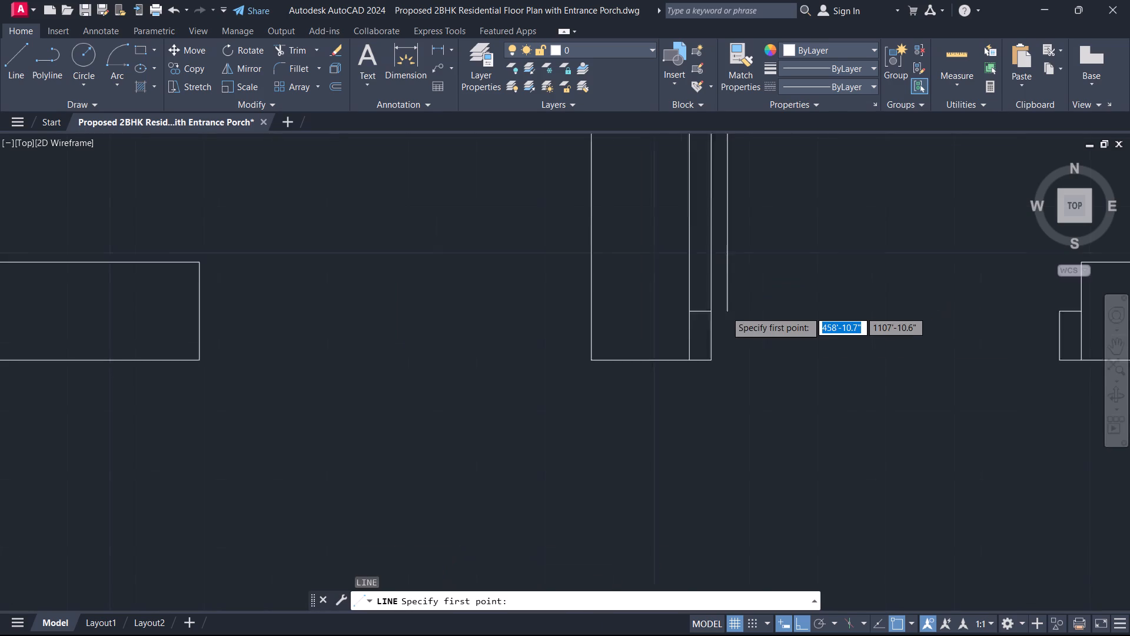
scroll(726, 311, "up", 1)
left_click(722, 312)
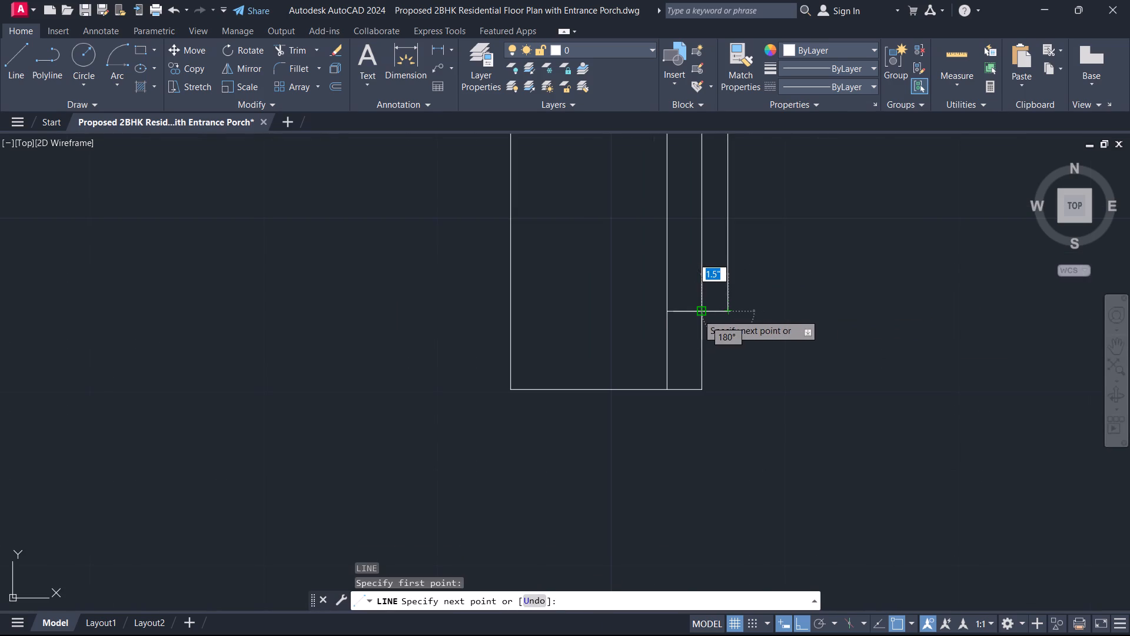
key("Escape")
left_click(697, 314)
key("space")
left_click(702, 312)
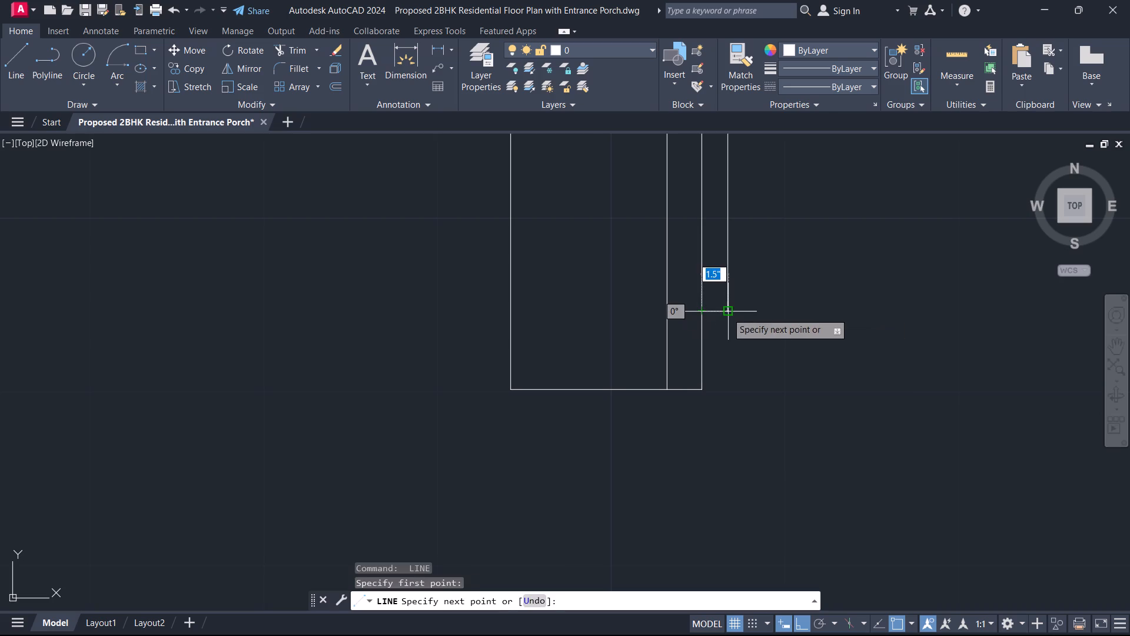
left_click(728, 312)
key("Escape")
Draw Bedroom-2's door swing as a 90° arc from the opposite frame's upper inner corner, centred on the hinge corner, to the leaf's top end.
scroll(729, 315, "down", 2)
middle_click_drag(729, 315, 753, 397)
scroll(753, 397, "down", 1)
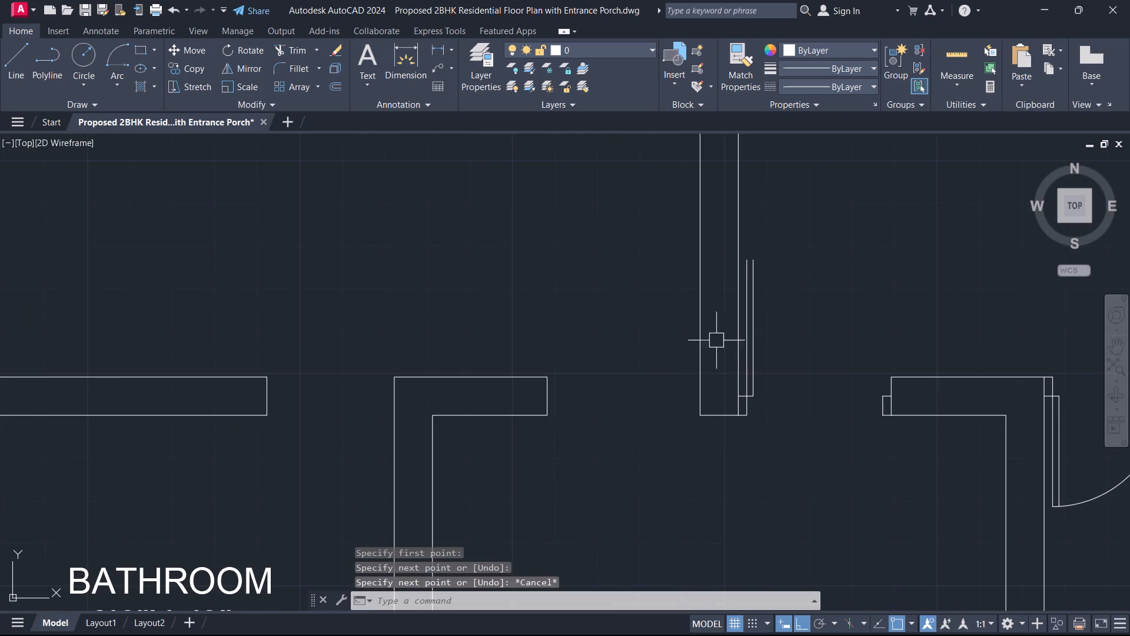
left_click(117, 65)
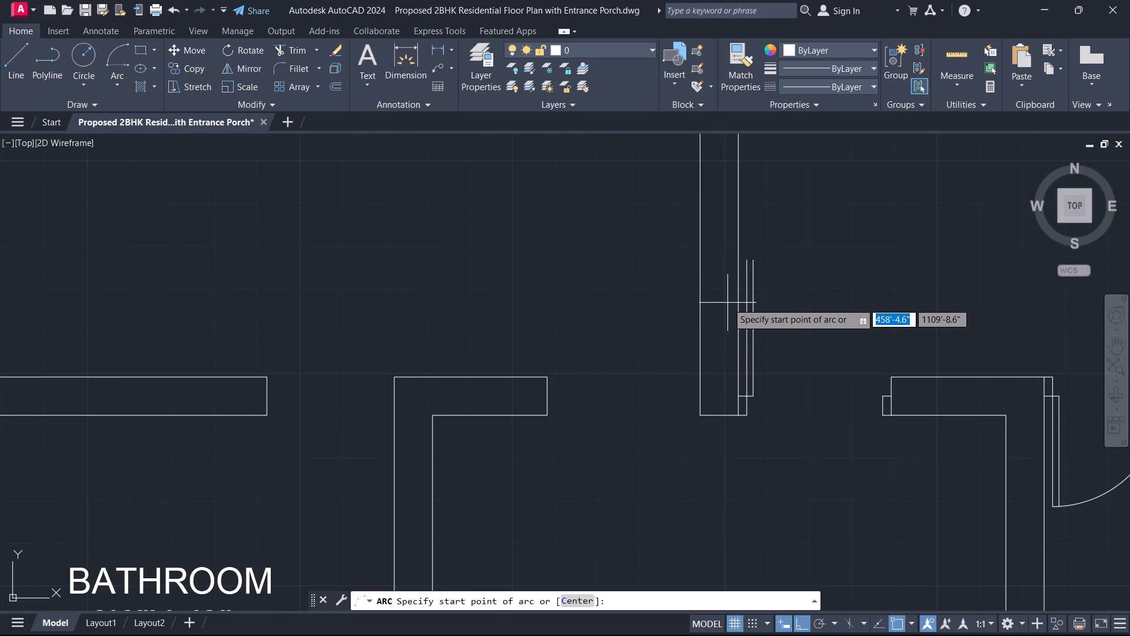
scroll(755, 393, "up", 2)
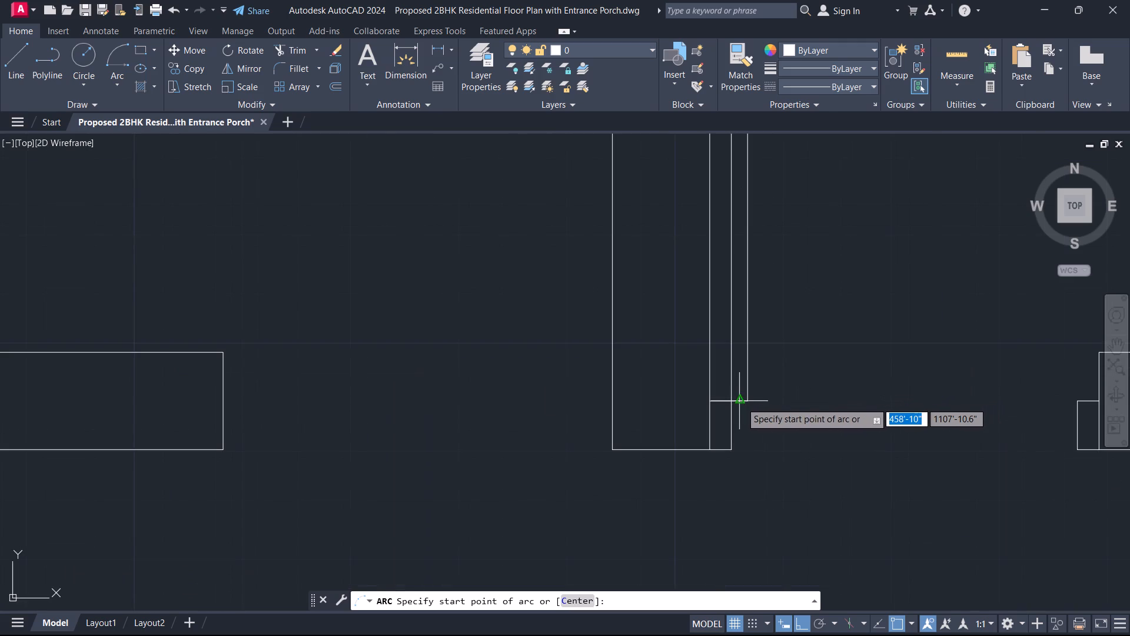
scroll(739, 402, "down", 2)
middle_click_drag(739, 402, 704, 420)
left_click(835, 422)
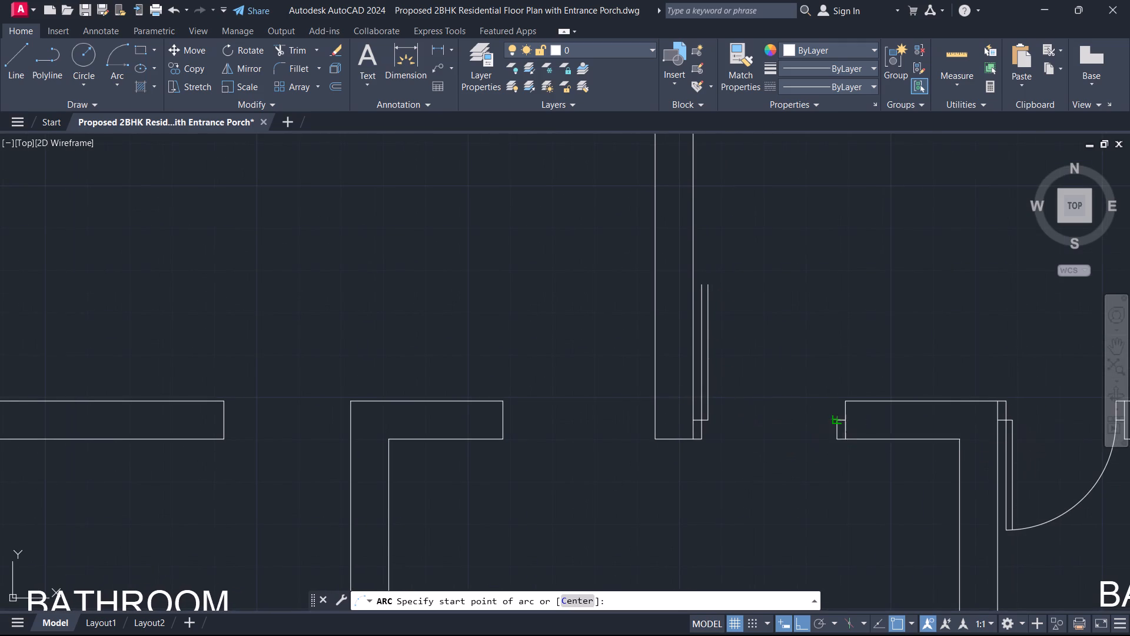
left_click(704, 423)
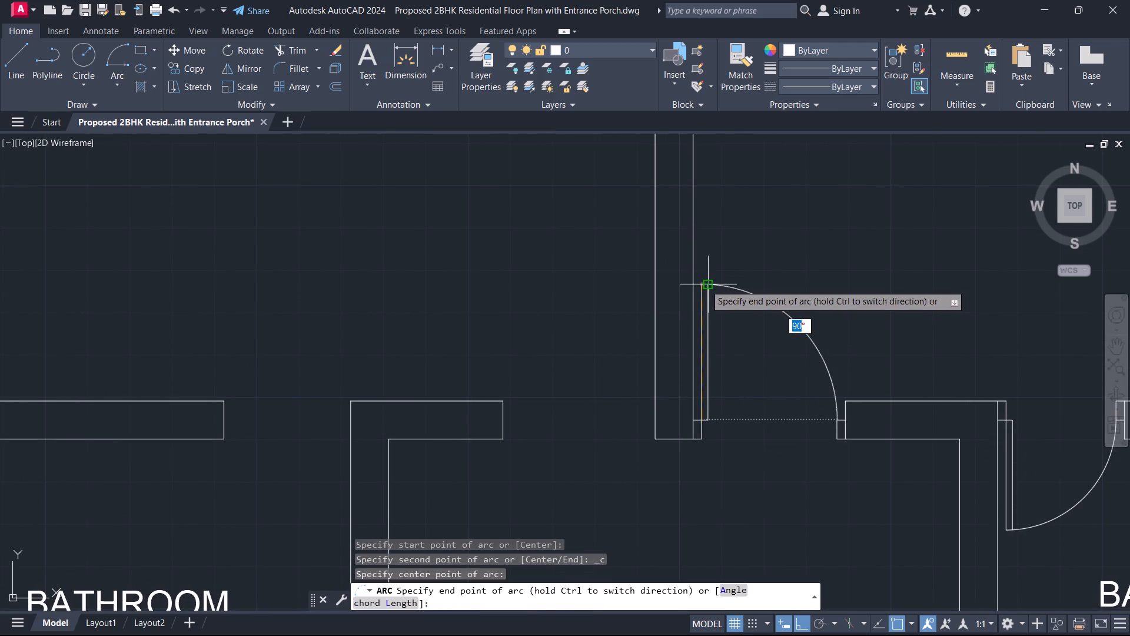
left_click(699, 283)
key("Escape")
Trim the end of the leaf line that projects beyond Bedroom-2's door swing arc.
scroll(706, 256, "up", 4)
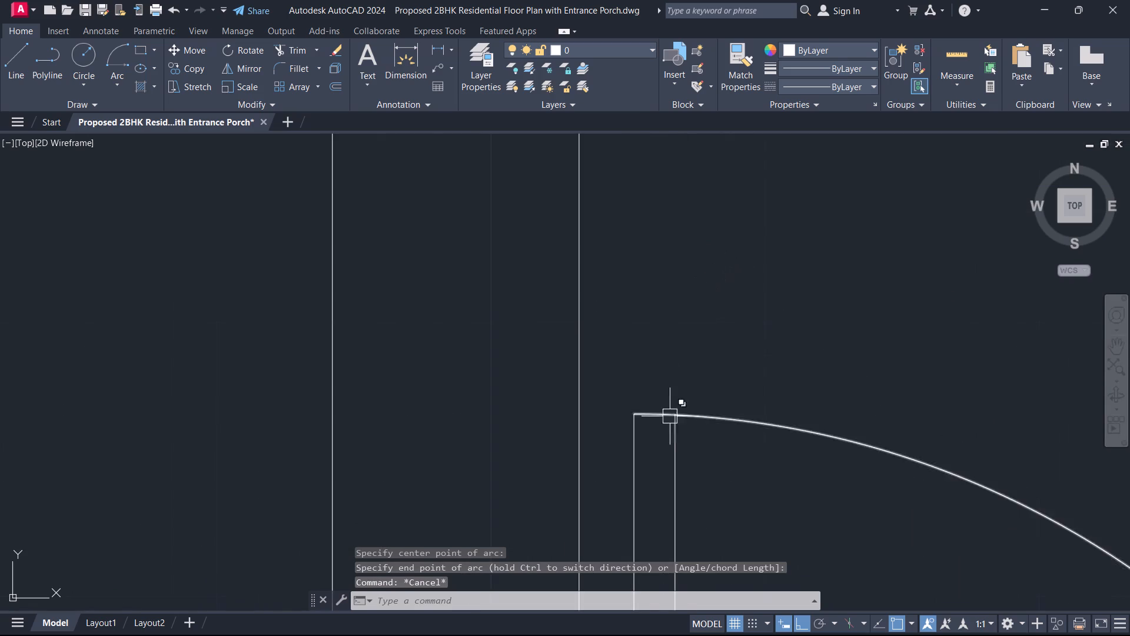
scroll(676, 428, "up", 3)
scroll(667, 347, "up", 5)
key("t")
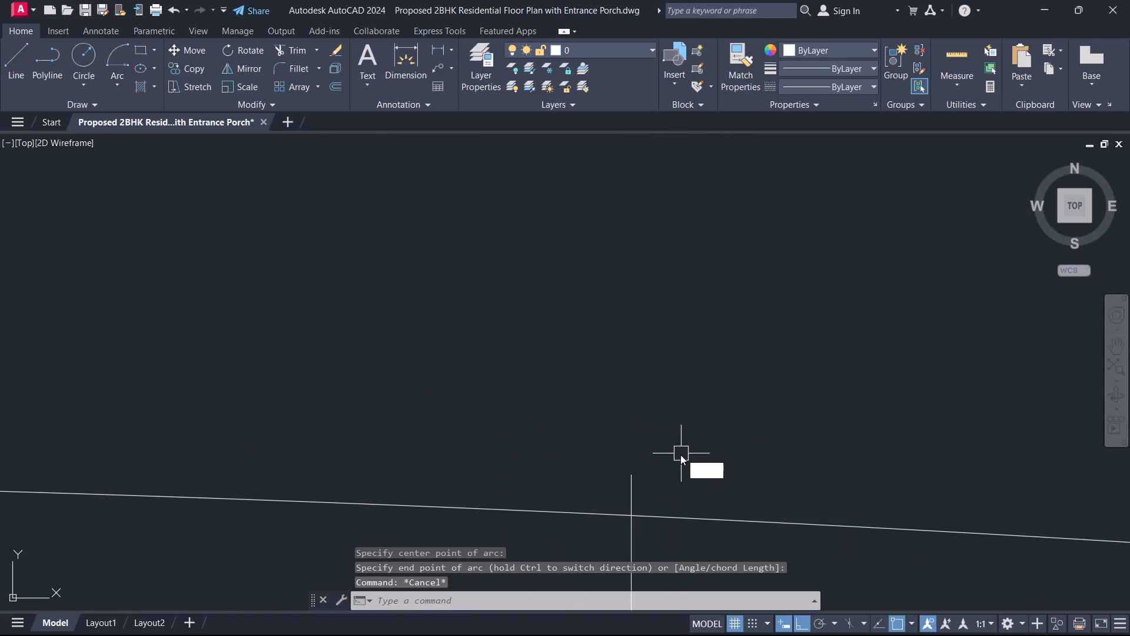
key("r")
key("space")
scroll(679, 471, "up", 2)
left_click(648, 523)
left_click(511, 529)
key("Escape")
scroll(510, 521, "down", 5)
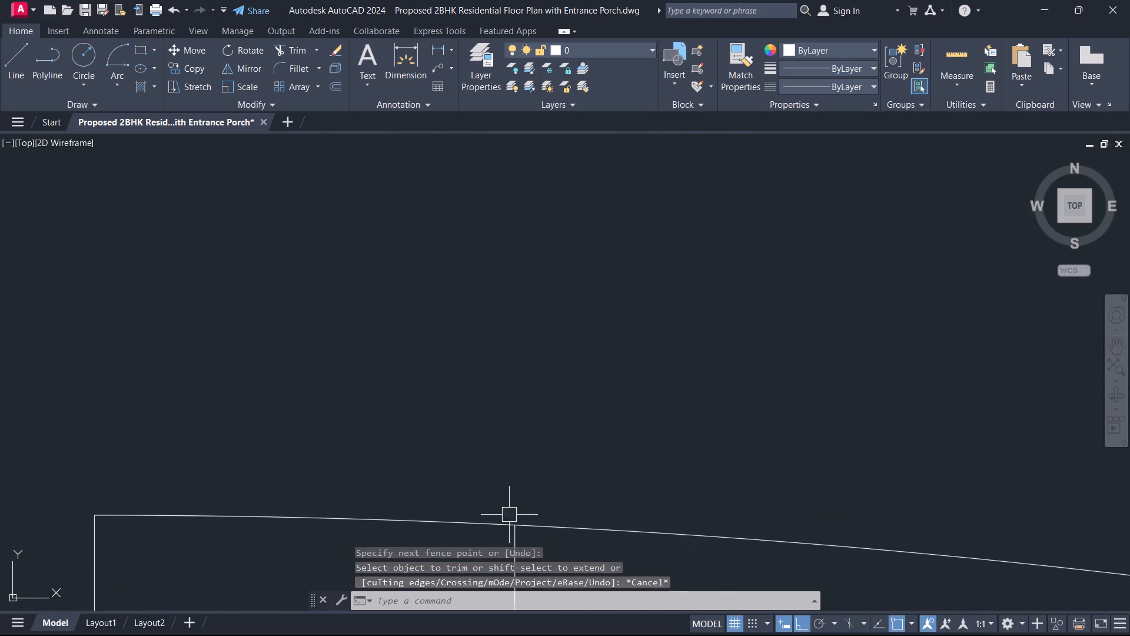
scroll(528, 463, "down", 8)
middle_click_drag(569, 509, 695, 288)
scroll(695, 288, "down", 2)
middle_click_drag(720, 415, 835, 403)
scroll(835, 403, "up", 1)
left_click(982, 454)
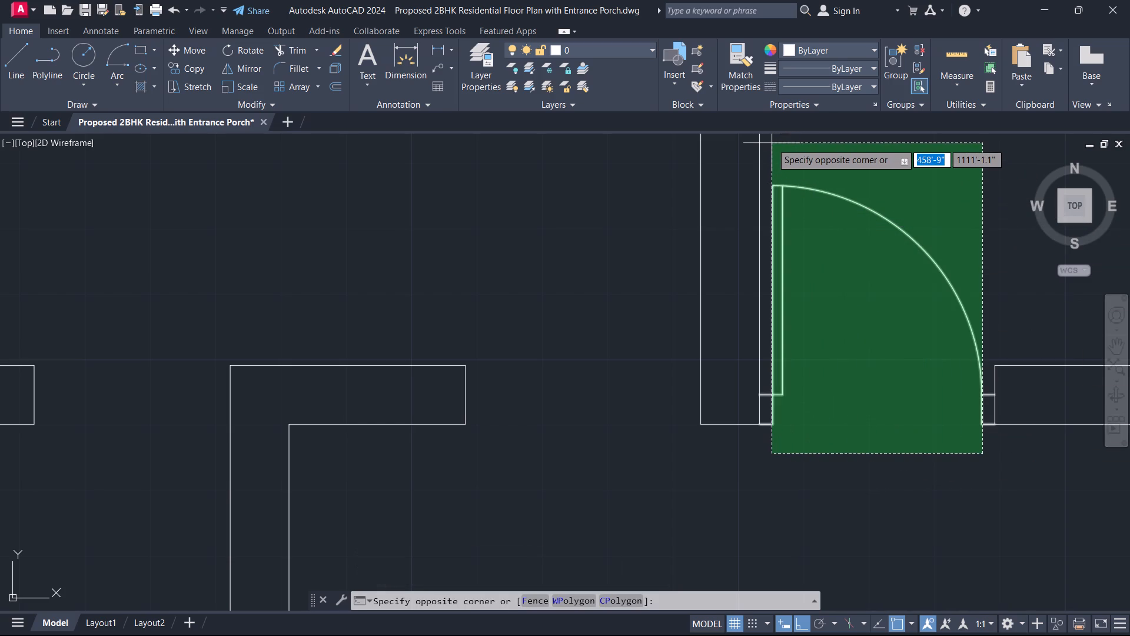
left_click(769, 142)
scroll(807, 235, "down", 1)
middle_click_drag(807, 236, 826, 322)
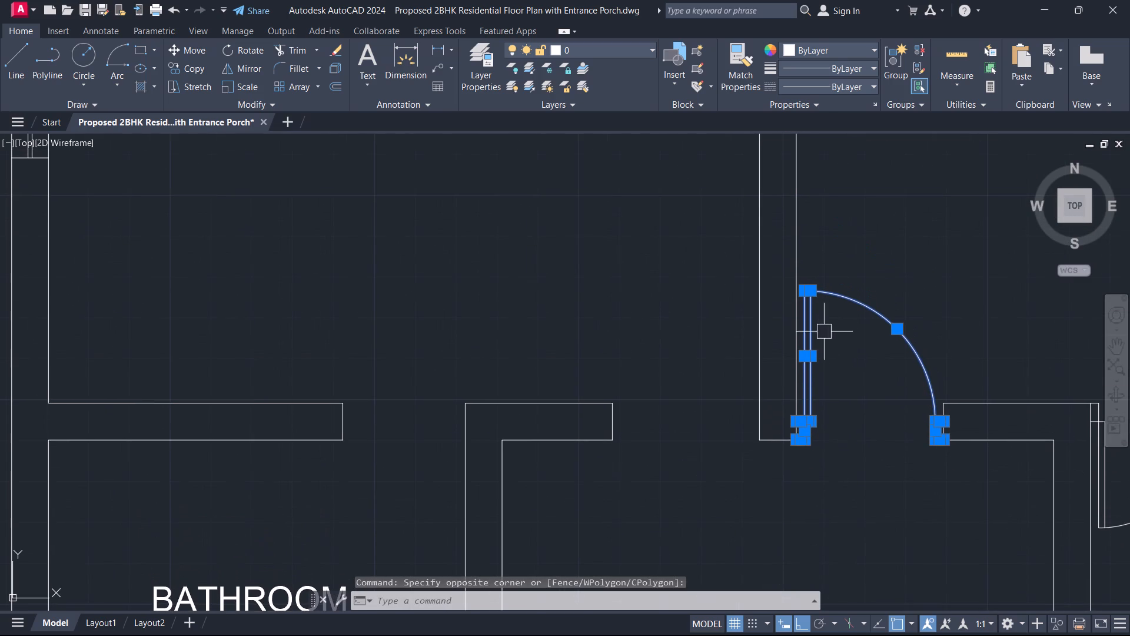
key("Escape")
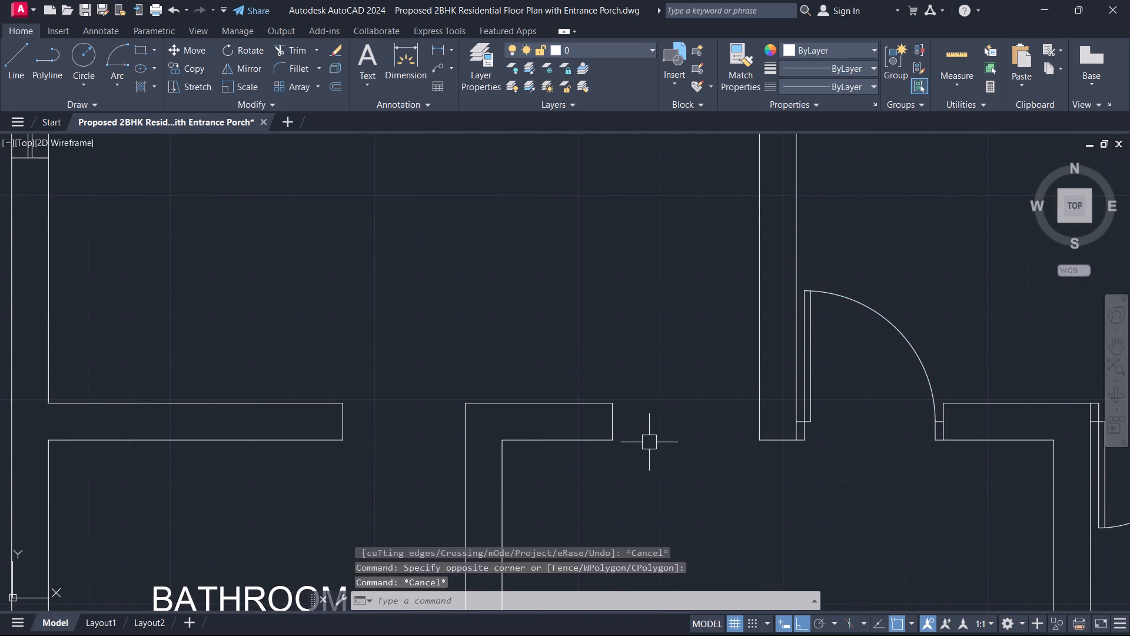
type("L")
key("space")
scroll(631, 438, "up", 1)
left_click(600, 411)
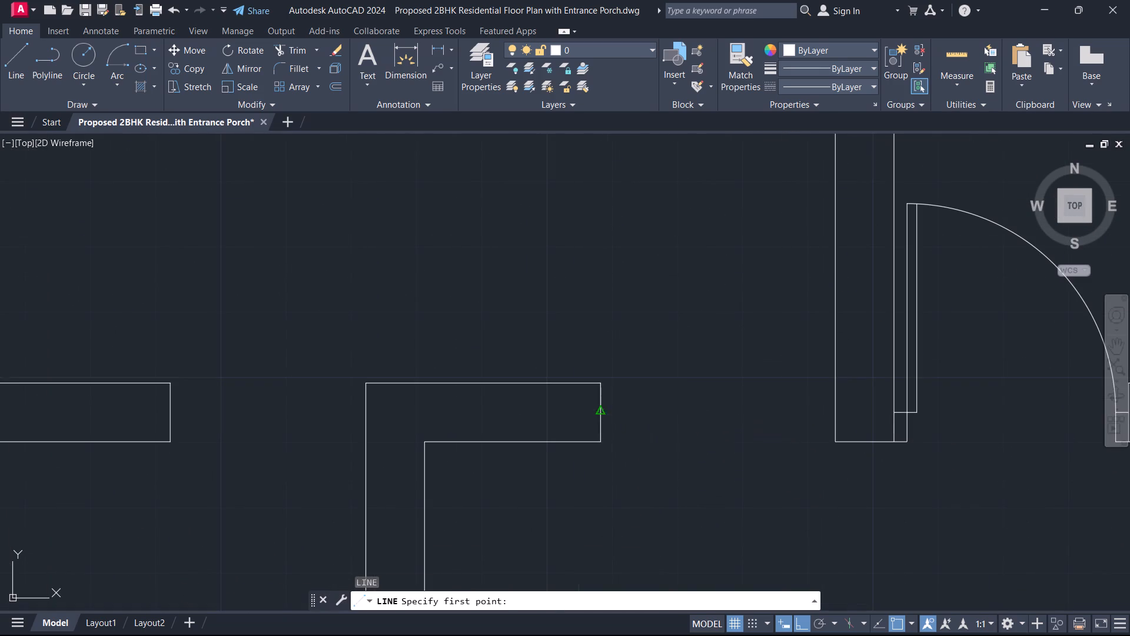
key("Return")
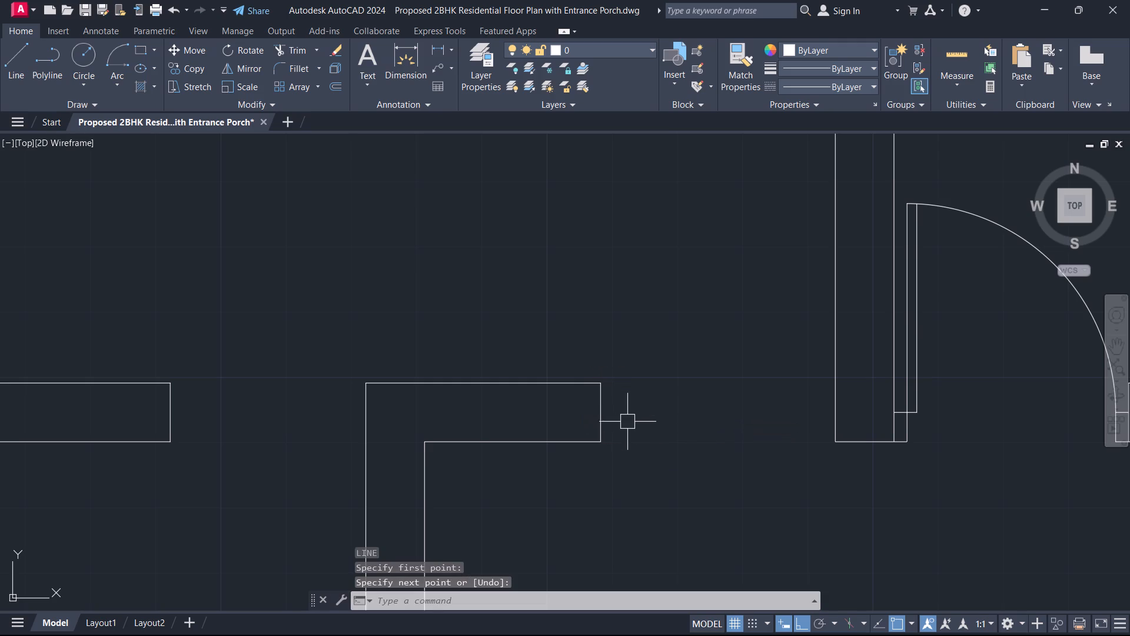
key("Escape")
Draw a 2" wide door frame from the midpoint of the wall end down to its lower corner, at the other bedroom's opening.
key("l")
key("space")
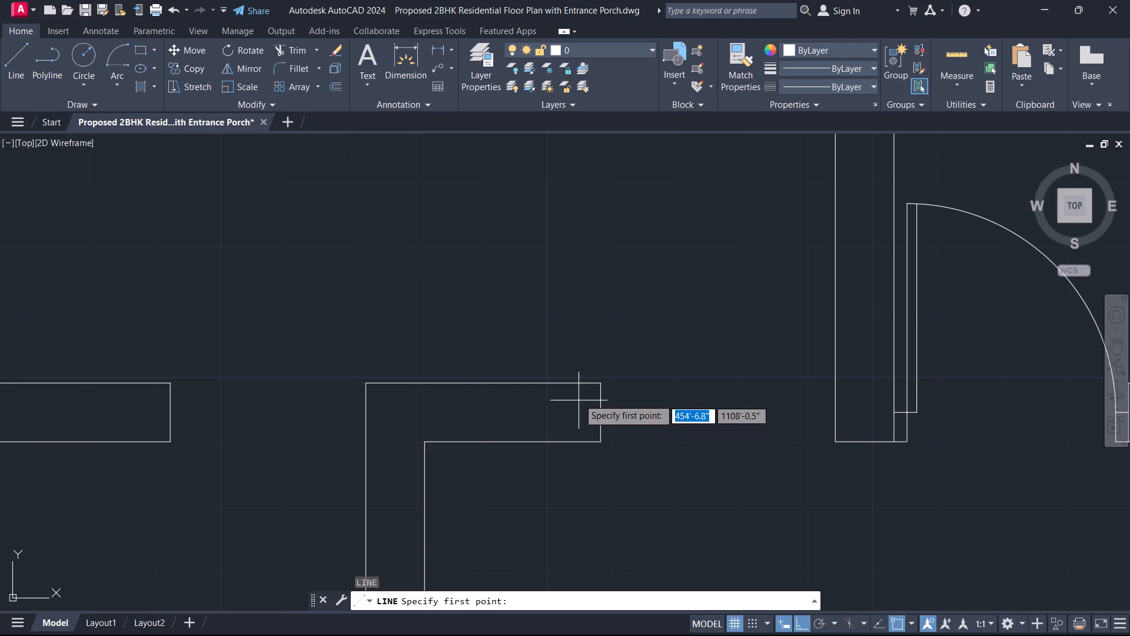
left_click(603, 413)
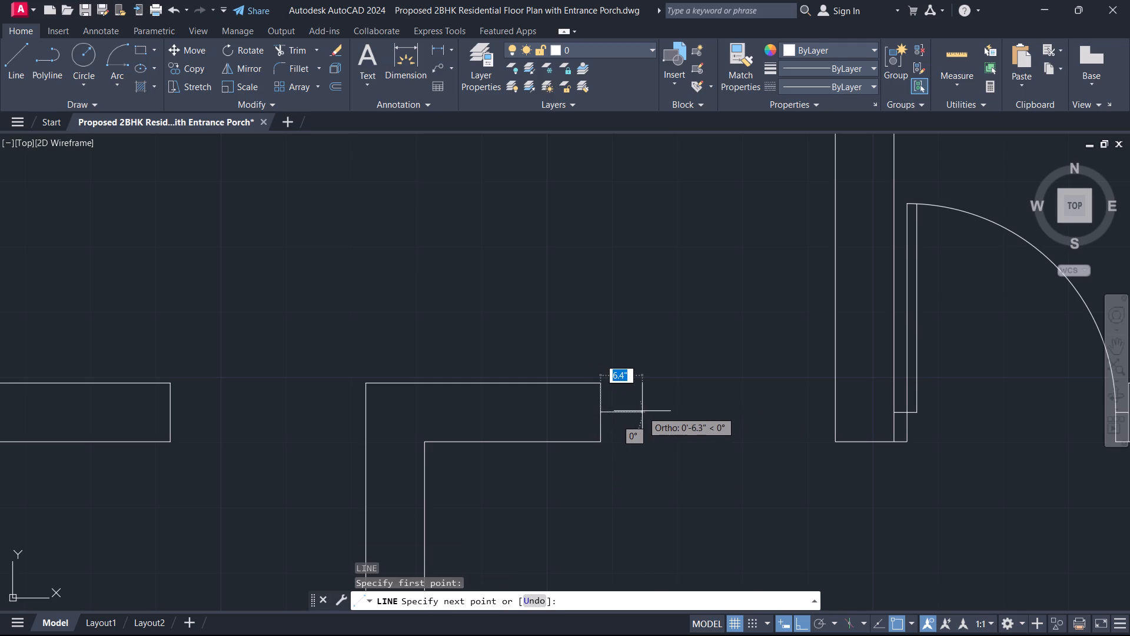
key("2")
key("Return")
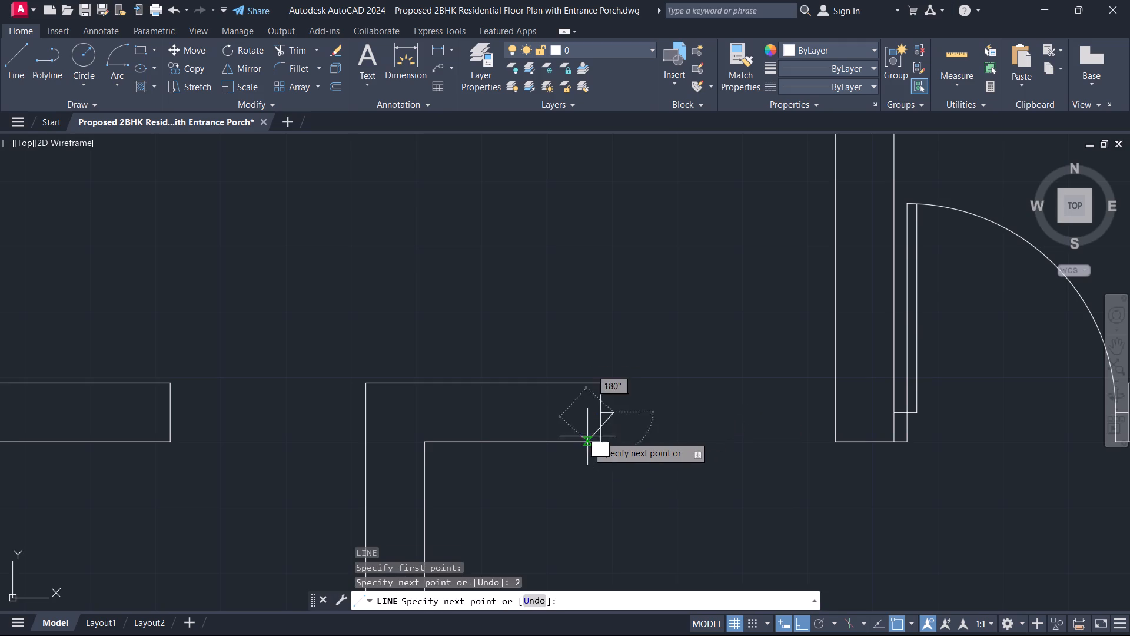
left_click(614, 440)
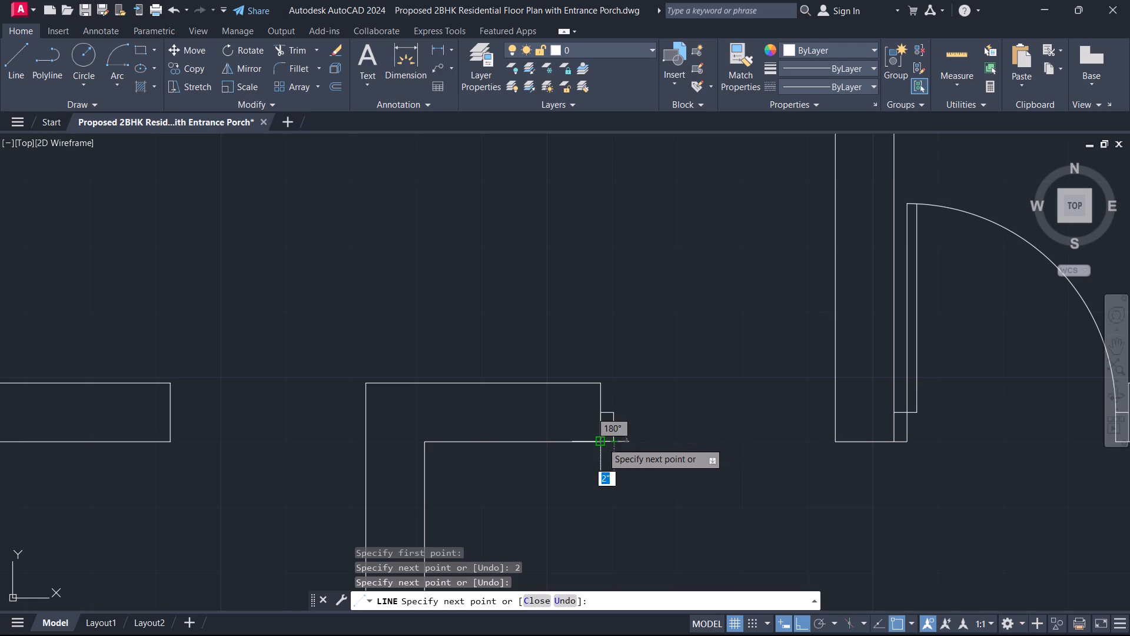
left_click(602, 442)
key("Escape")
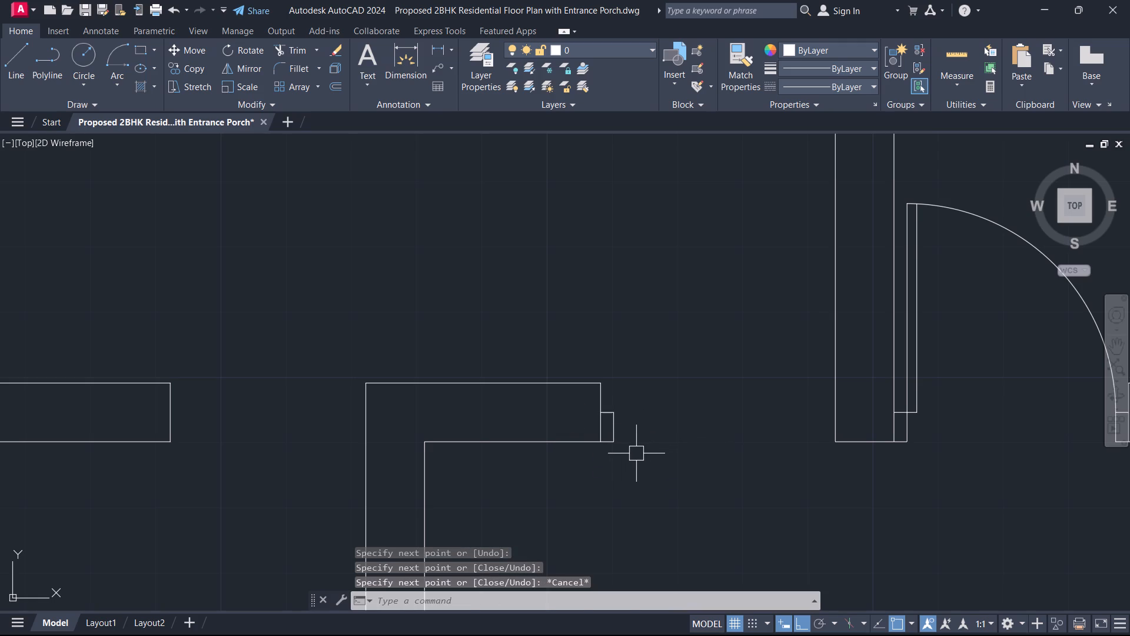
Copy the new door frame from its upper wall-side corner to the other bedroom's face of the partition.
left_click(636, 453)
left_click(607, 401)
type("CO")
key("space")
left_click(600, 412)
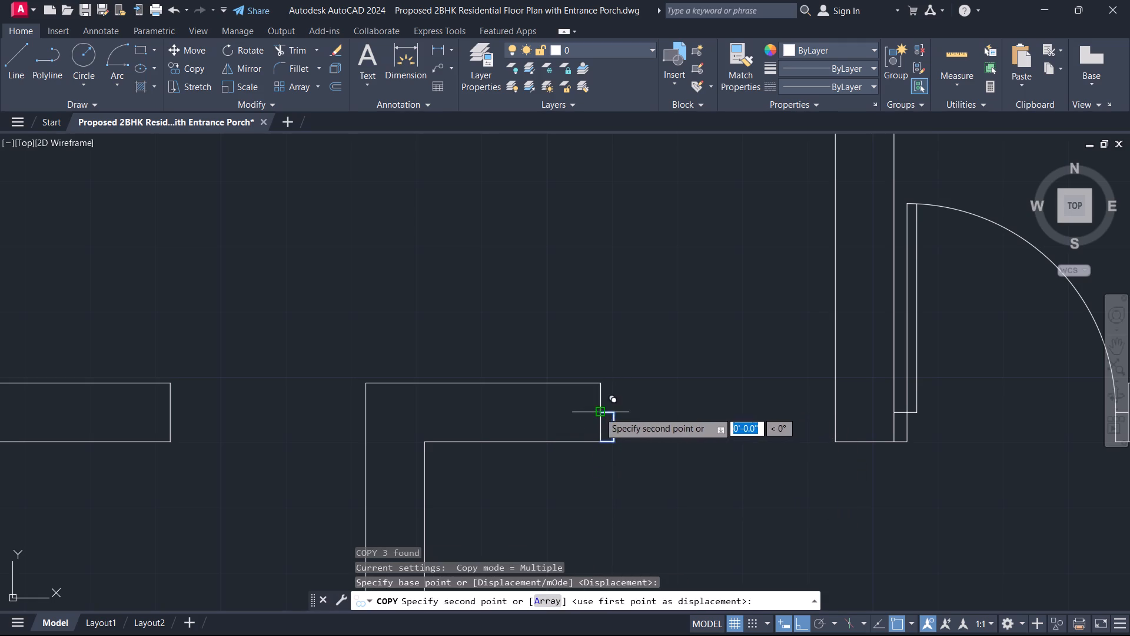
left_click(836, 414)
key("Escape")
Mirror the copied frame about that partition face so it sits inside the opening, erasing the source.
left_click(810, 405)
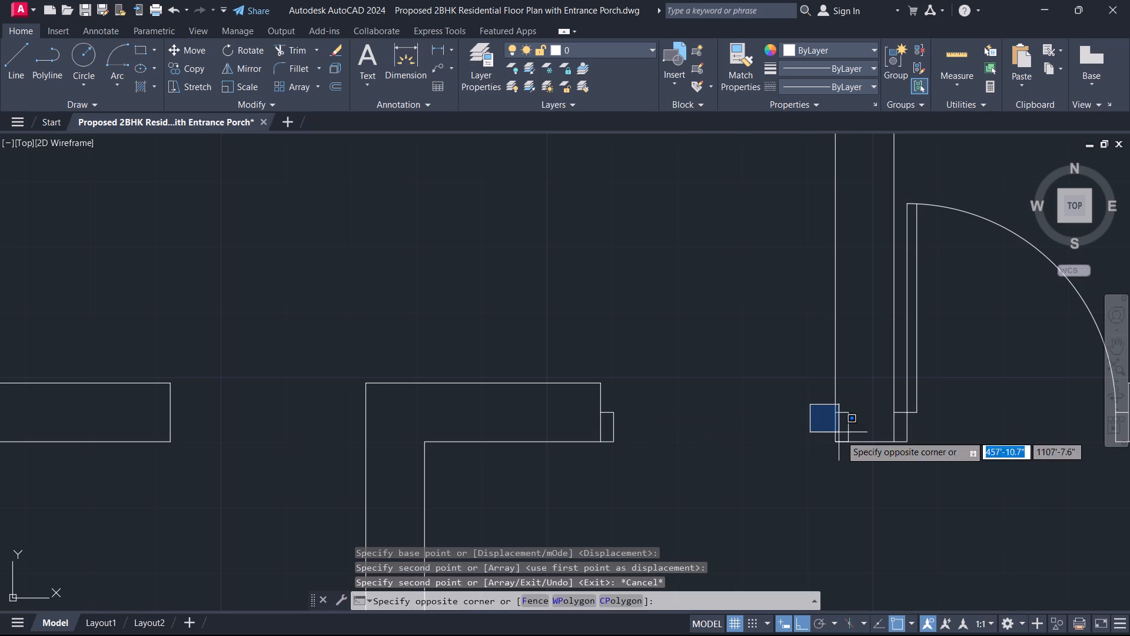
left_click(857, 452)
key("m")
key("i")
key("space")
scroll(831, 452, "up", 1)
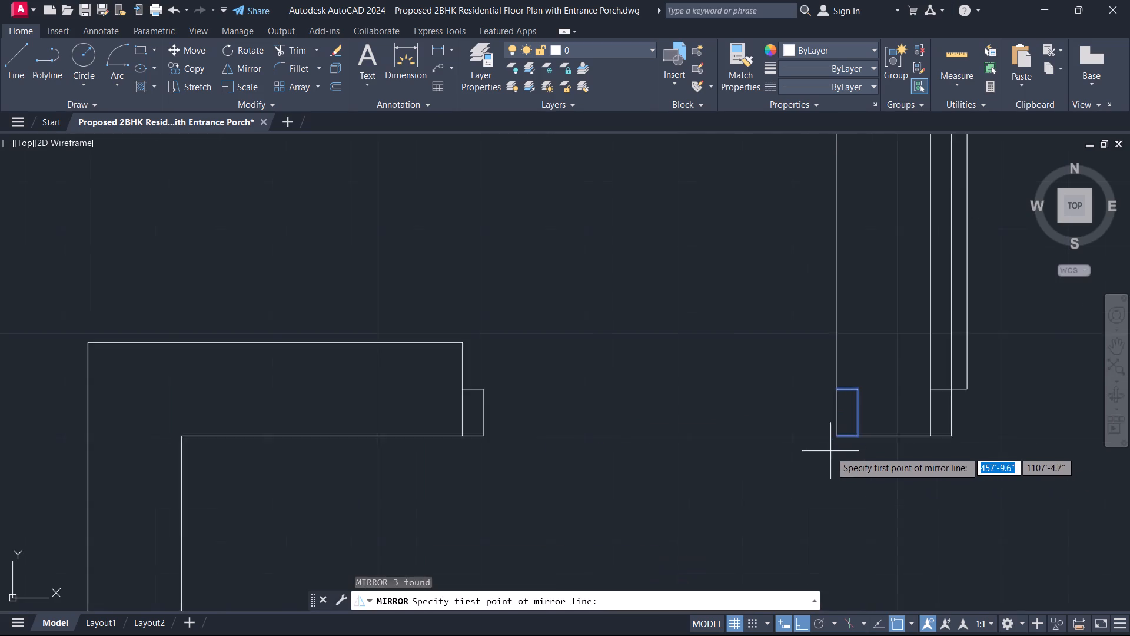
scroll(830, 451, "up", 1)
left_click(839, 432)
left_click(835, 307)
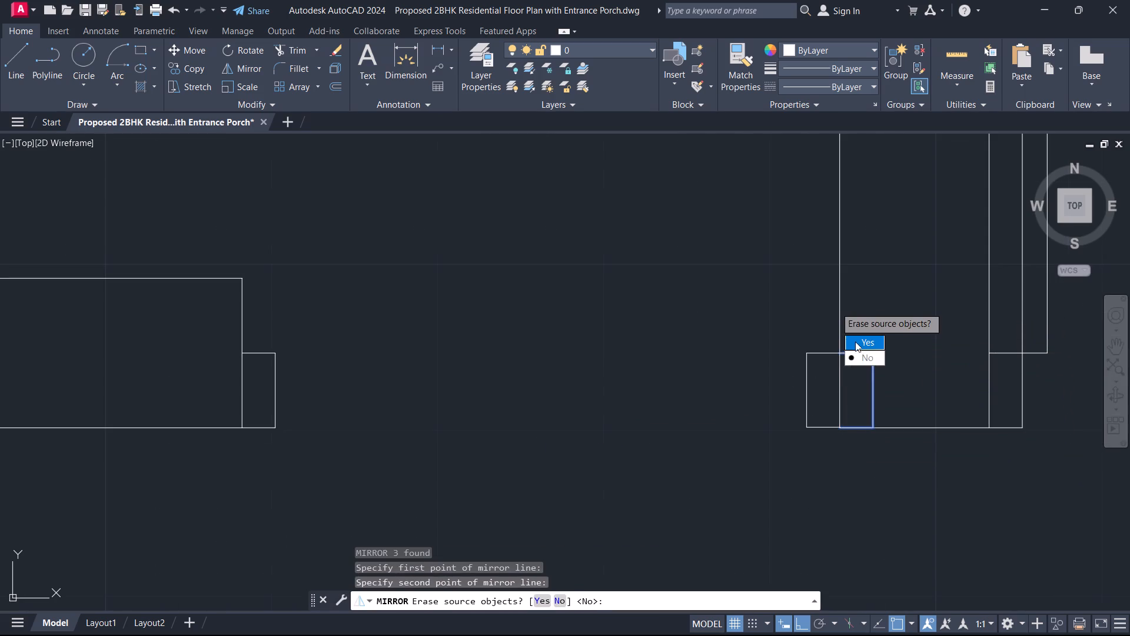
left_click_drag(856, 340, 835, 307)
Draw a line across the other bedroom's door opening between the two frames' upper inner corners.
type("L")
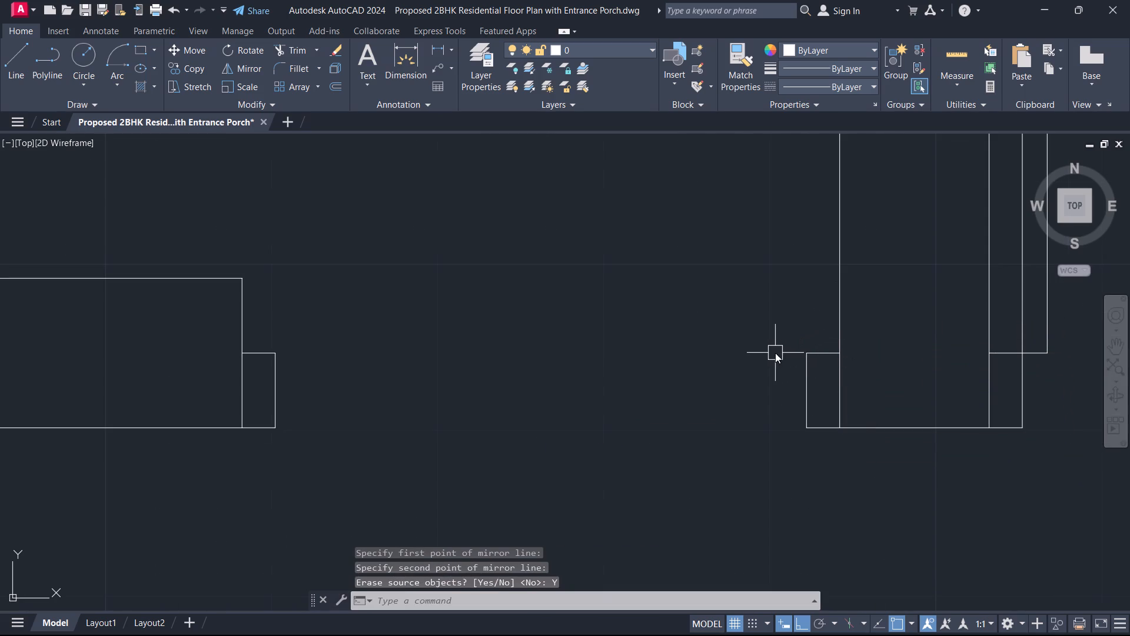
key("space")
left_click(279, 352)
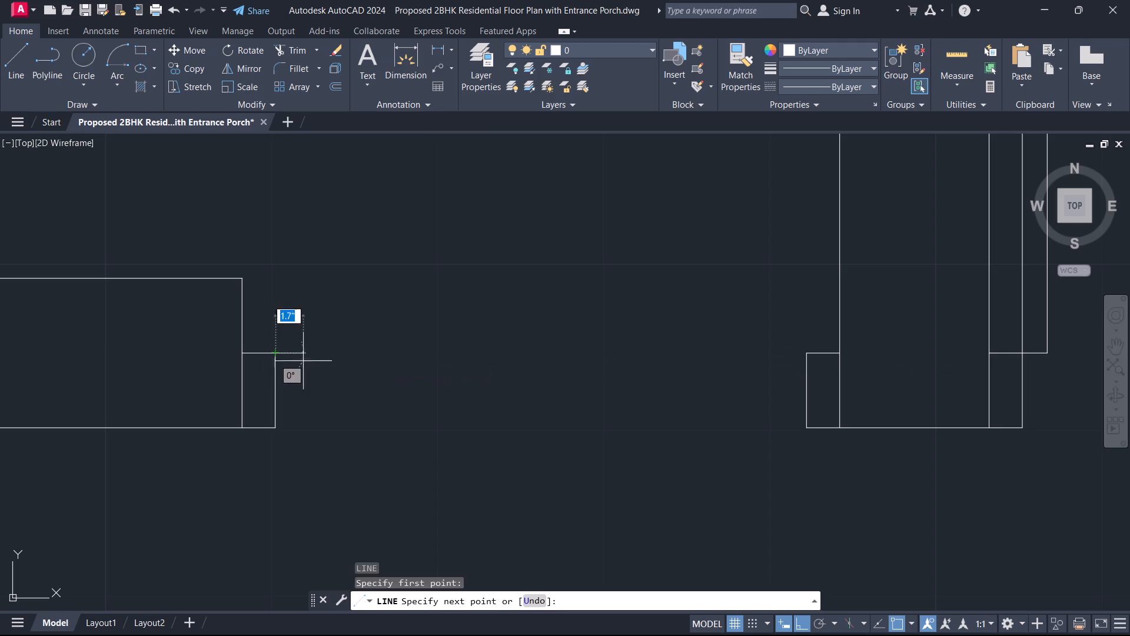
left_click(805, 353)
key("Escape")
Offset the line across the other bedroom's door opening downward by 1.5" to give the leaf its thickness.
type("O")
key("space")
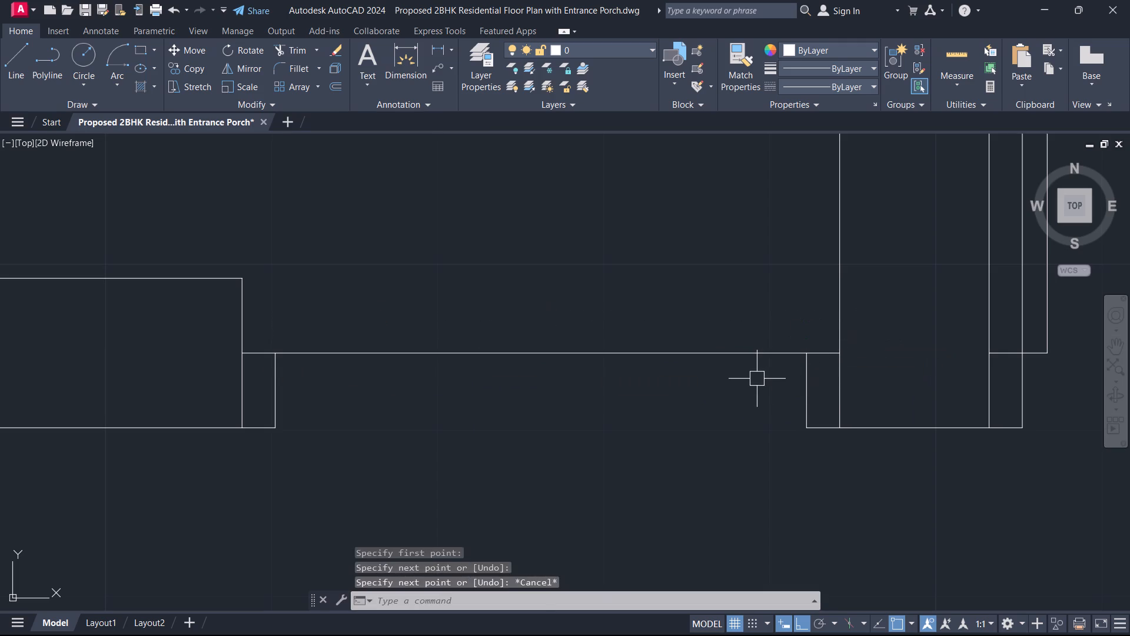
key("space")
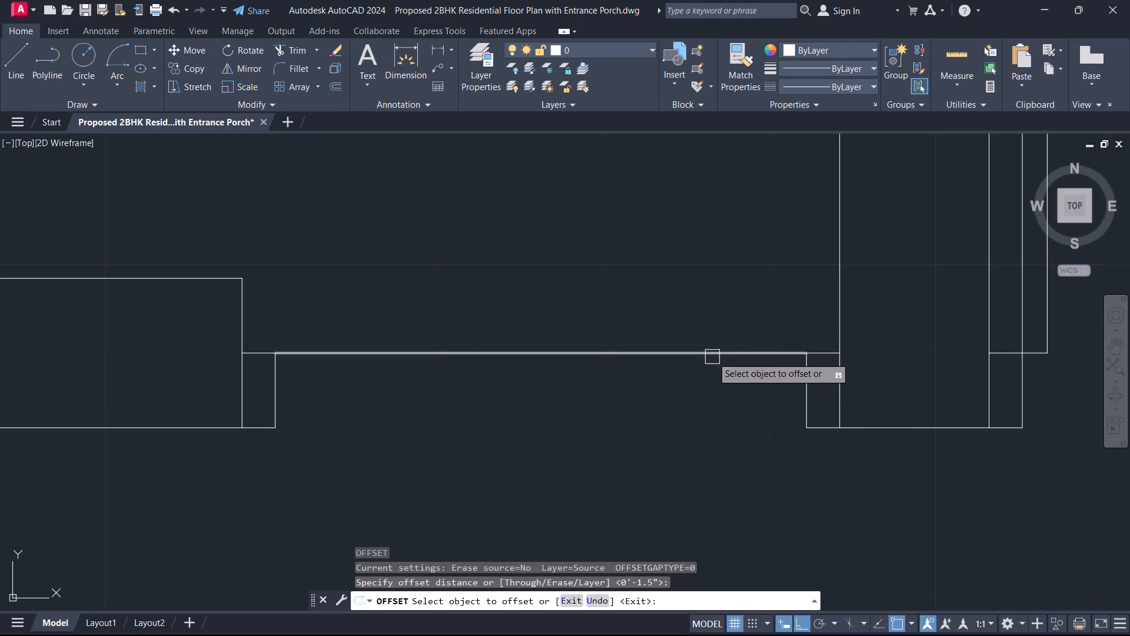
left_click(710, 356)
left_click(678, 419)
key("Escape")
Rotate both Bedroom-1 door leaf lines about the partition-side frame's upper inner corner so the leaf stands vertically inside the bedroom.
left_click_drag(684, 420, 680, 410)
left_click(611, 317)
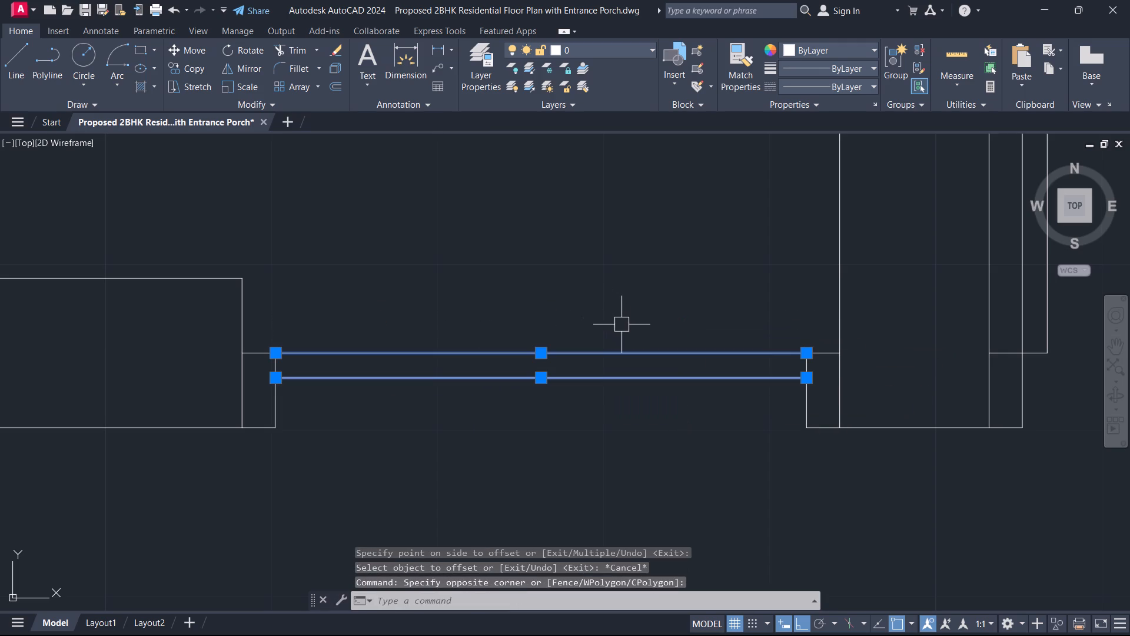
type("RO")
key("space")
left_click(805, 356)
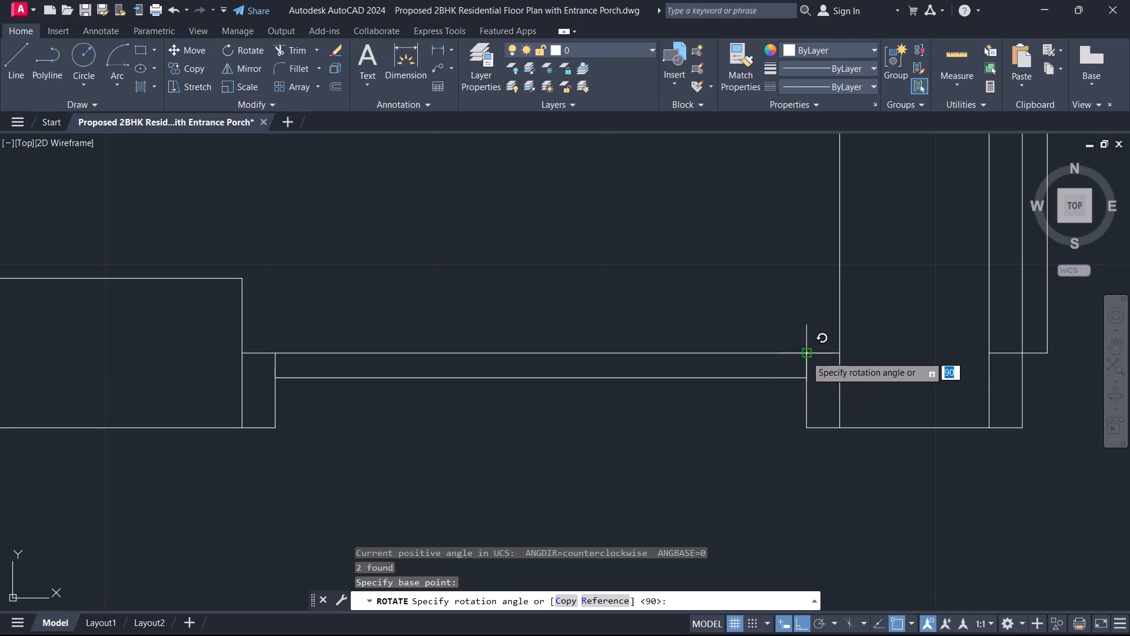
left_click(781, 527)
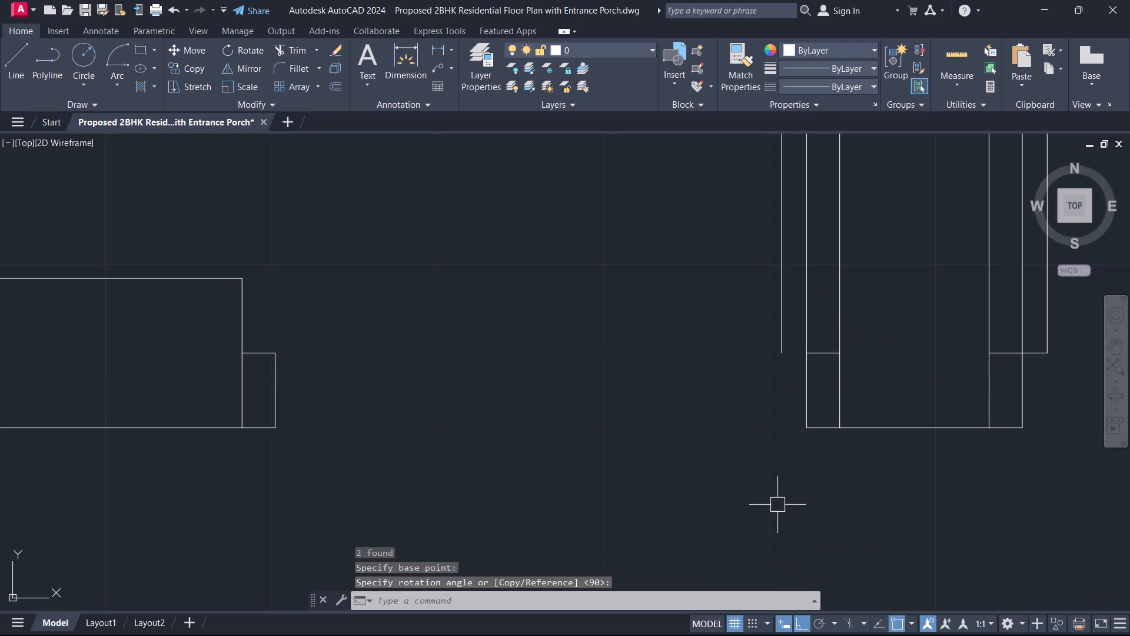
Draw a short line closing the lower end of Bedroom-1's door leaf, from the frame's upper inner corner to the outer leaf line.
key("l")
key("space")
scroll(796, 403, "up", 2)
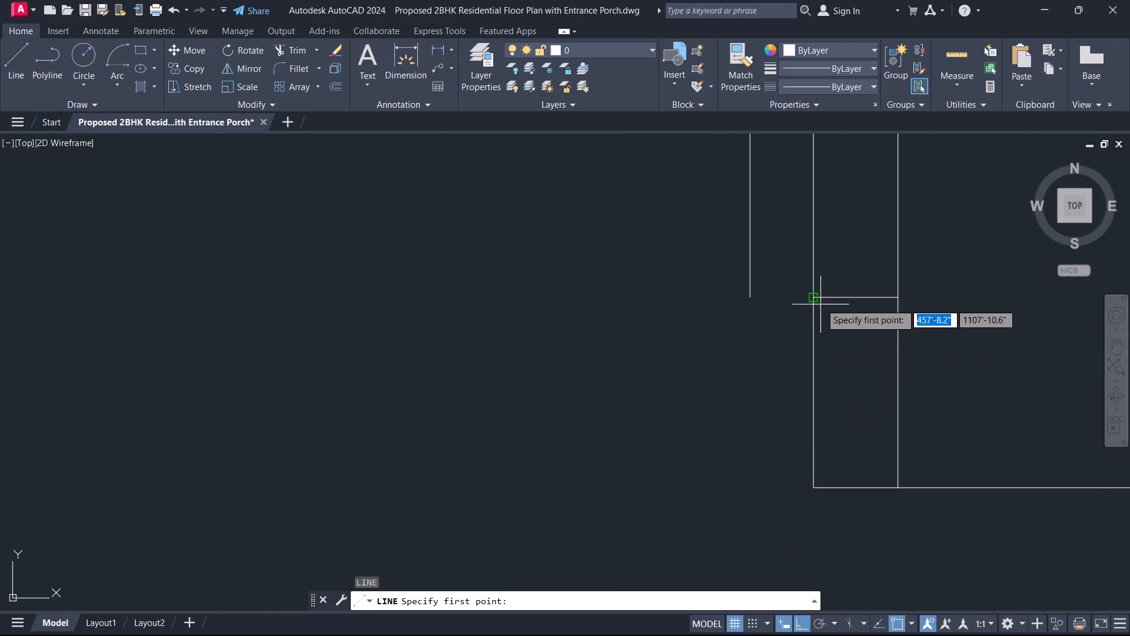
left_click(816, 296)
left_click(753, 294)
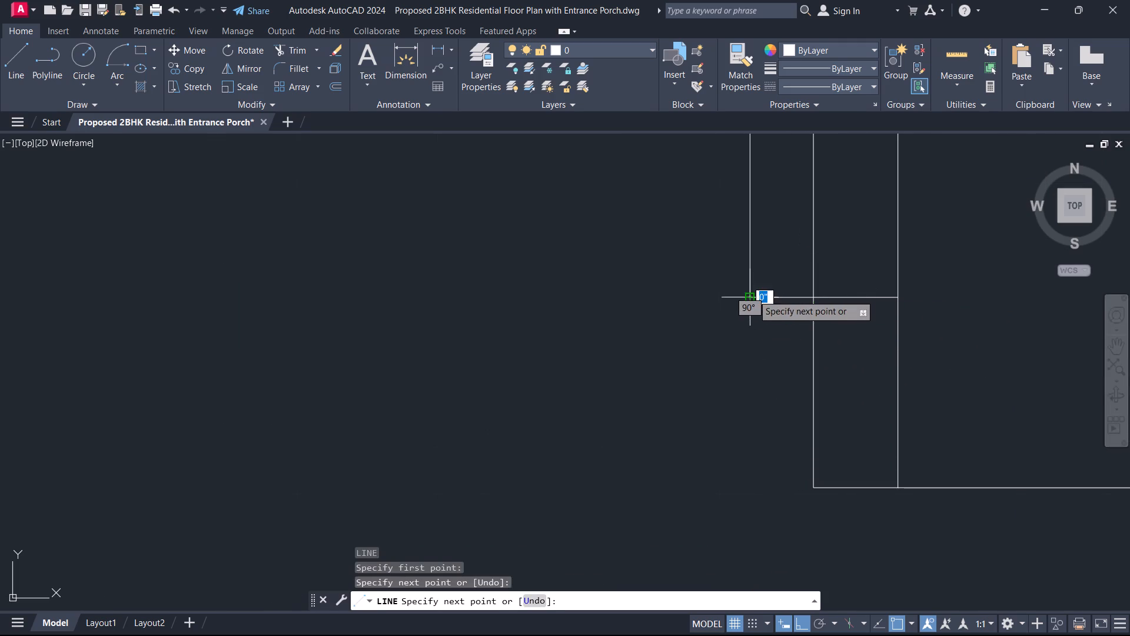
key("Escape")
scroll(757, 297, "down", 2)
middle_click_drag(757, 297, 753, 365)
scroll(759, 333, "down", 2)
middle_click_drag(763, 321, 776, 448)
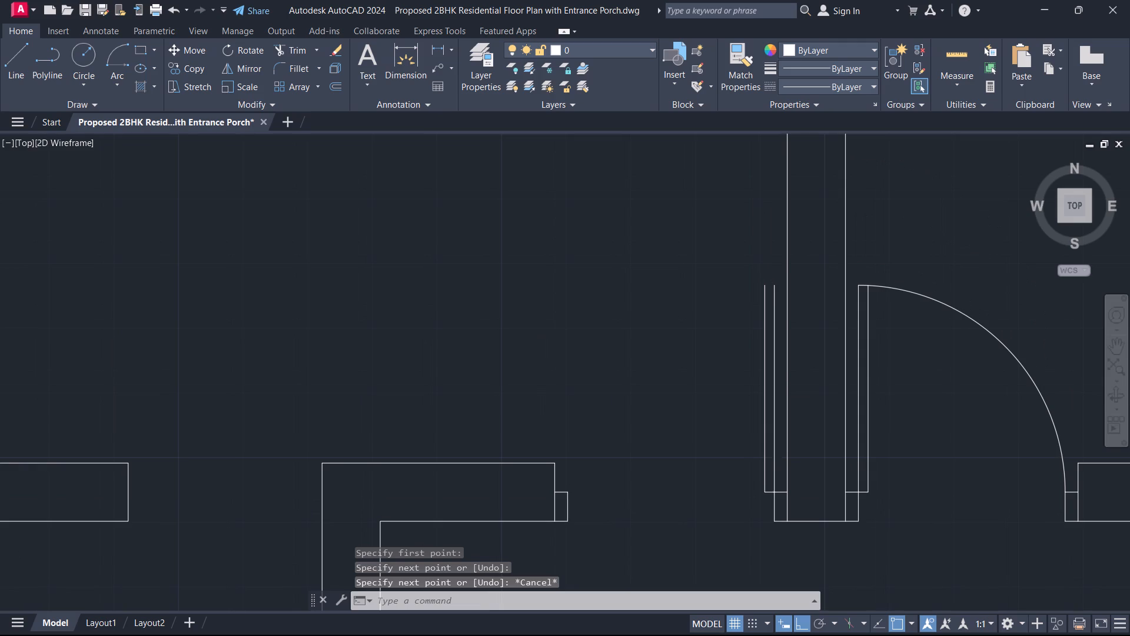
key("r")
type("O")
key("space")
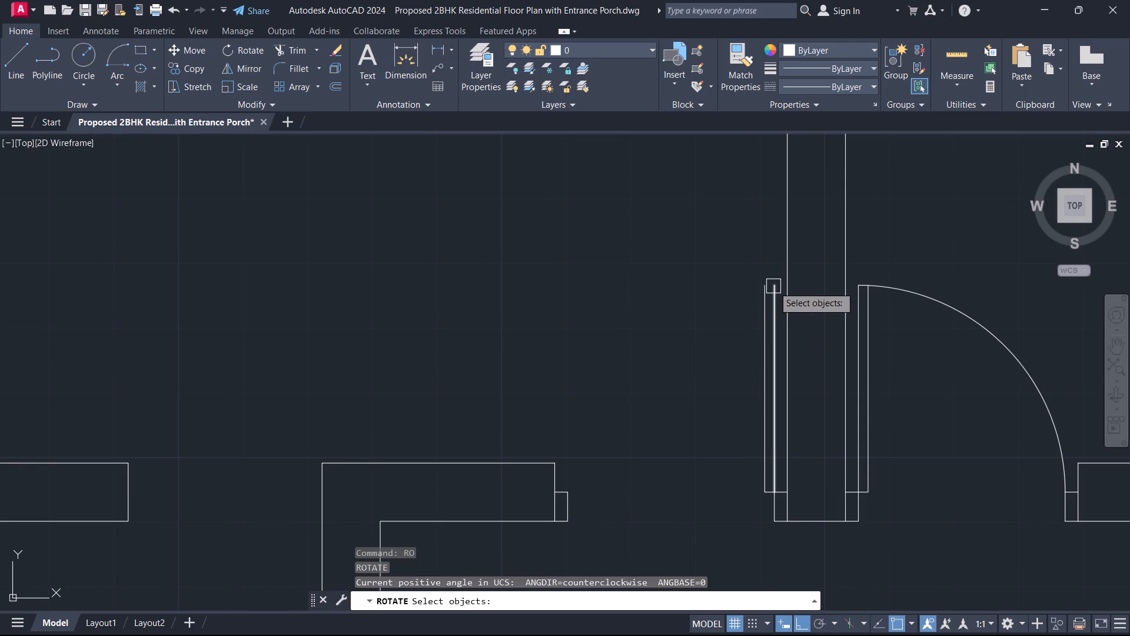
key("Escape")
Draw Bedroom-1's door swing arc from the leaf's upper end to the opposite frame's upper inner corner, centred on the hinge-side frame corner.
scroll(785, 314, "up", 1)
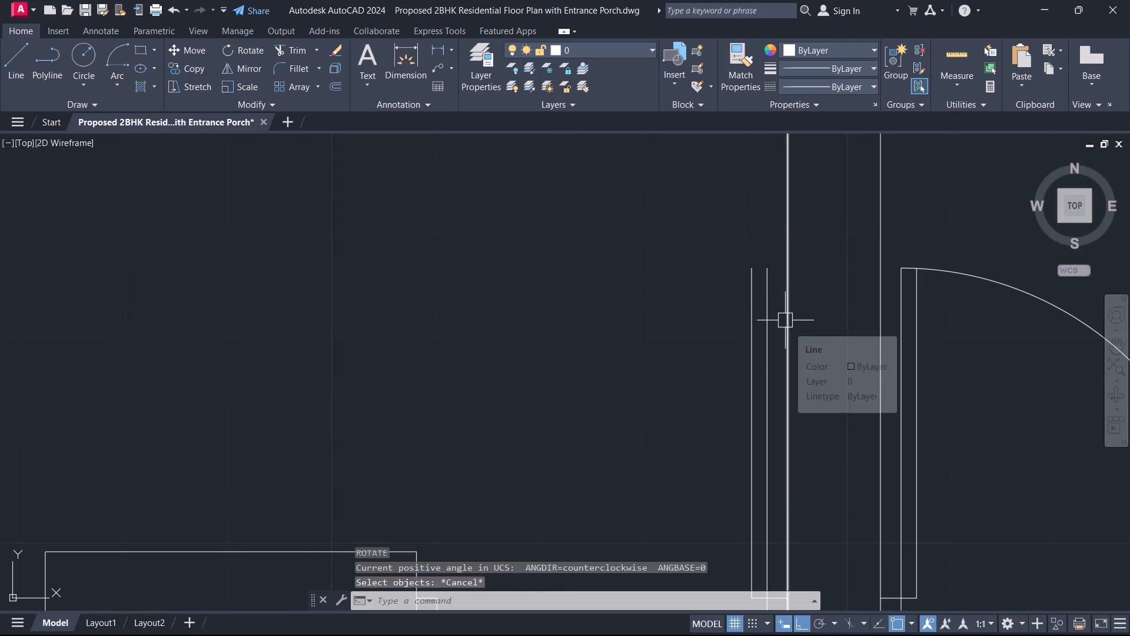
left_click(120, 54)
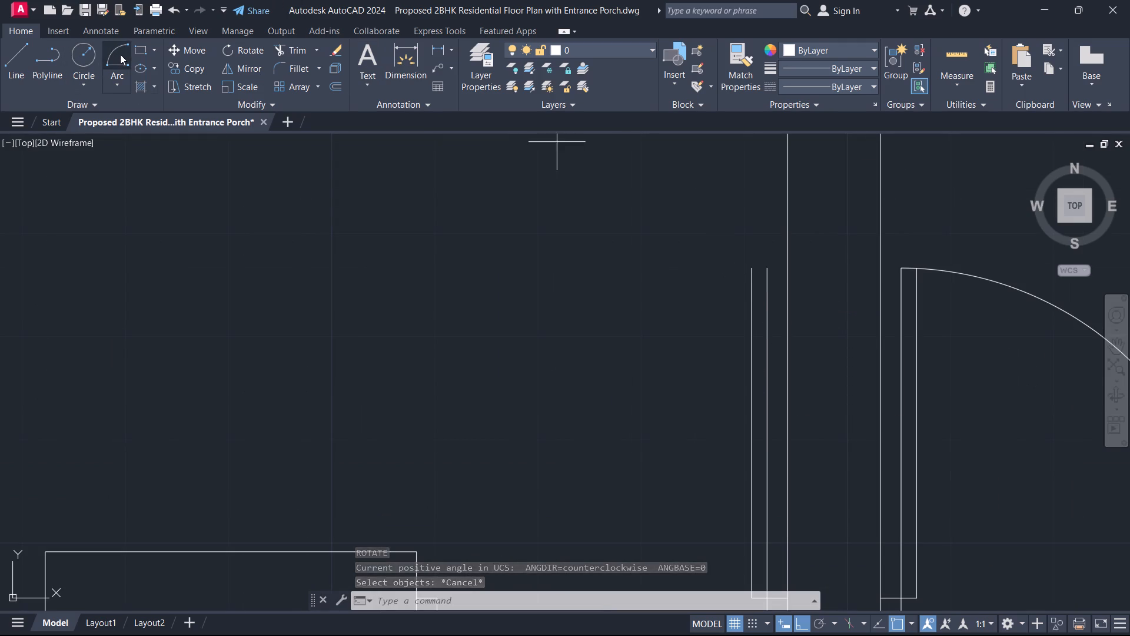
left_click(767, 267)
scroll(713, 357, "down", 2)
middle_click_drag(710, 357, 707, 213)
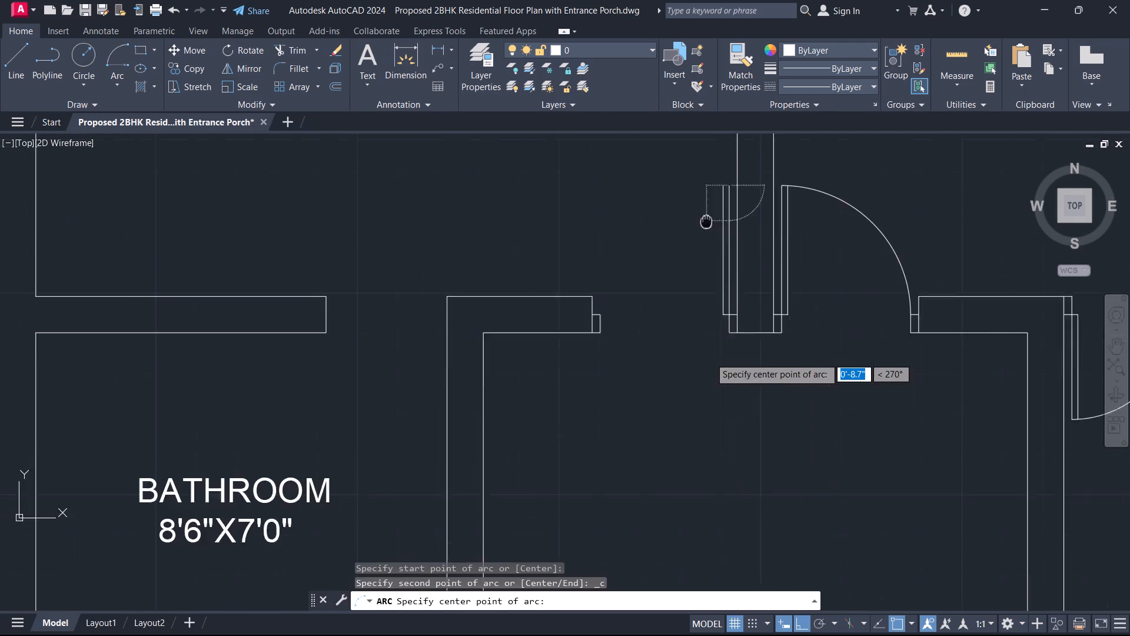
middle_click_drag(707, 213, 712, 208)
scroll(732, 329, "up", 2)
left_click(742, 260)
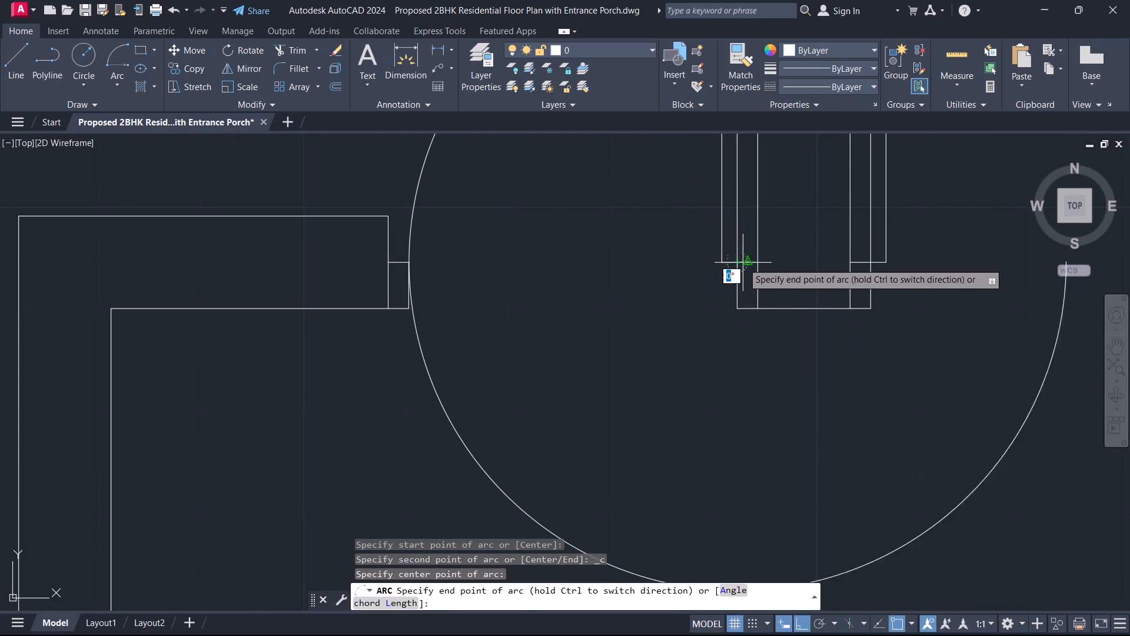
left_click(413, 262)
key("Escape")
Trim off the piece of Bedroom-1's outer door leaf line that projects above the swing arc.
scroll(451, 309, "down", 2)
middle_click_drag(451, 309, 529, 503)
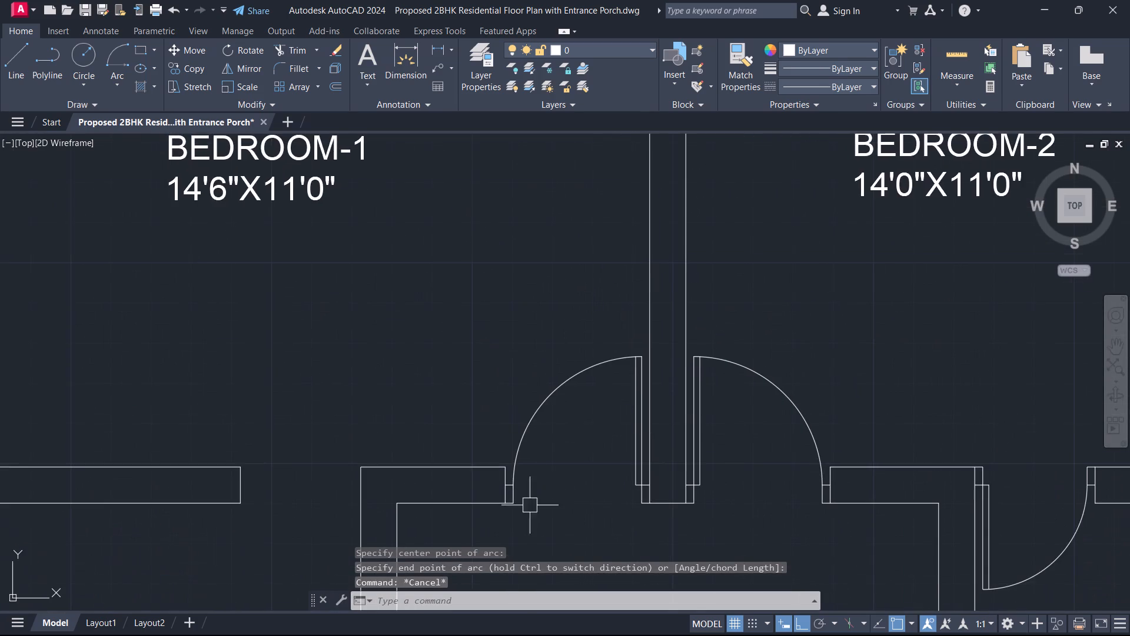
middle_click_drag(621, 314, 617, 440)
scroll(621, 427, "up", 1)
middle_click_drag(644, 505, 748, 355)
scroll(644, 505, "up", 3)
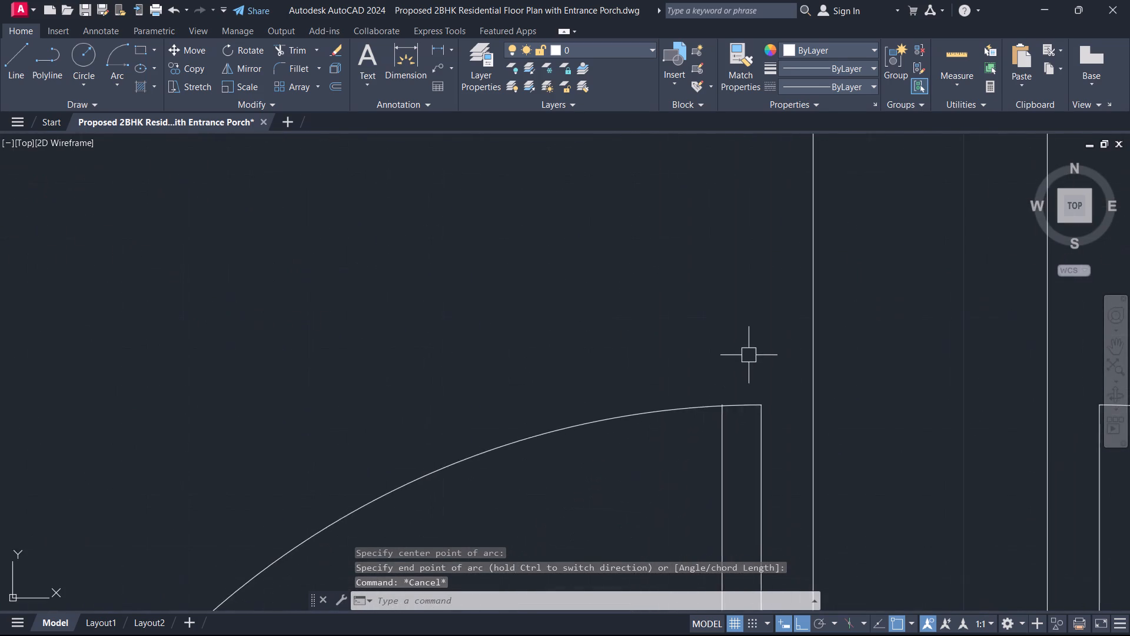
scroll(740, 405, "up", 4)
scroll(666, 370, "up", 6)
middle_click_drag(673, 422, 879, 329)
type("TR")
key("space")
left_click_drag(880, 339, 875, 346)
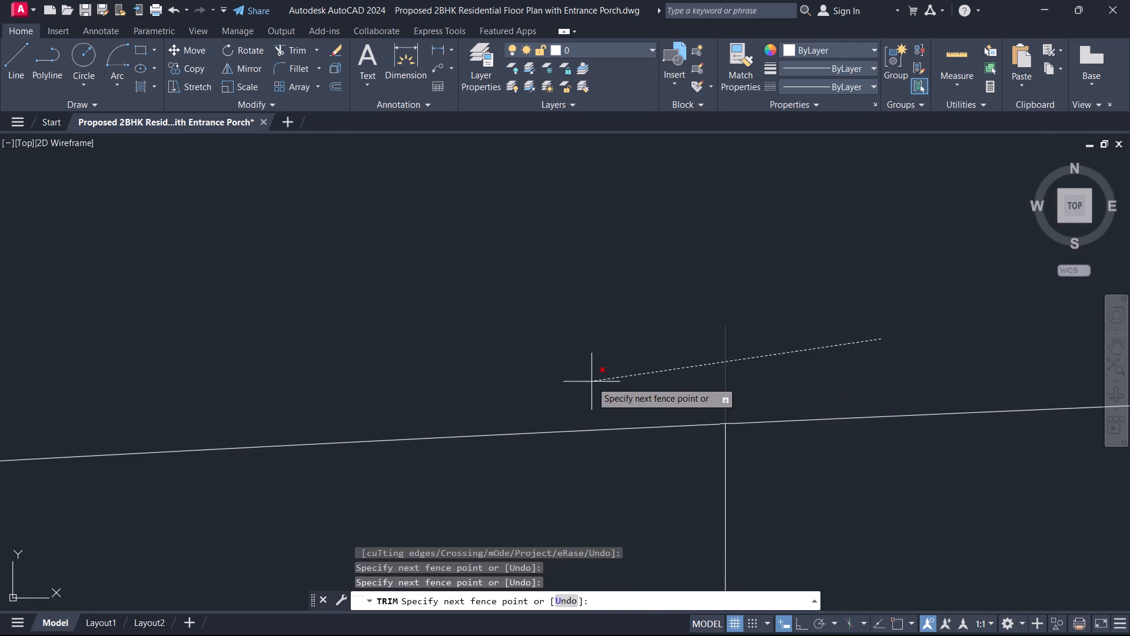
left_click(591, 382)
key("Escape")
Draw a 2" wide door frame at the bathroom opening's west wall end, from the end's midpoint up to the wall's upper corner.
scroll(591, 382, "down", 11)
middle_click_drag(574, 416, 693, 290)
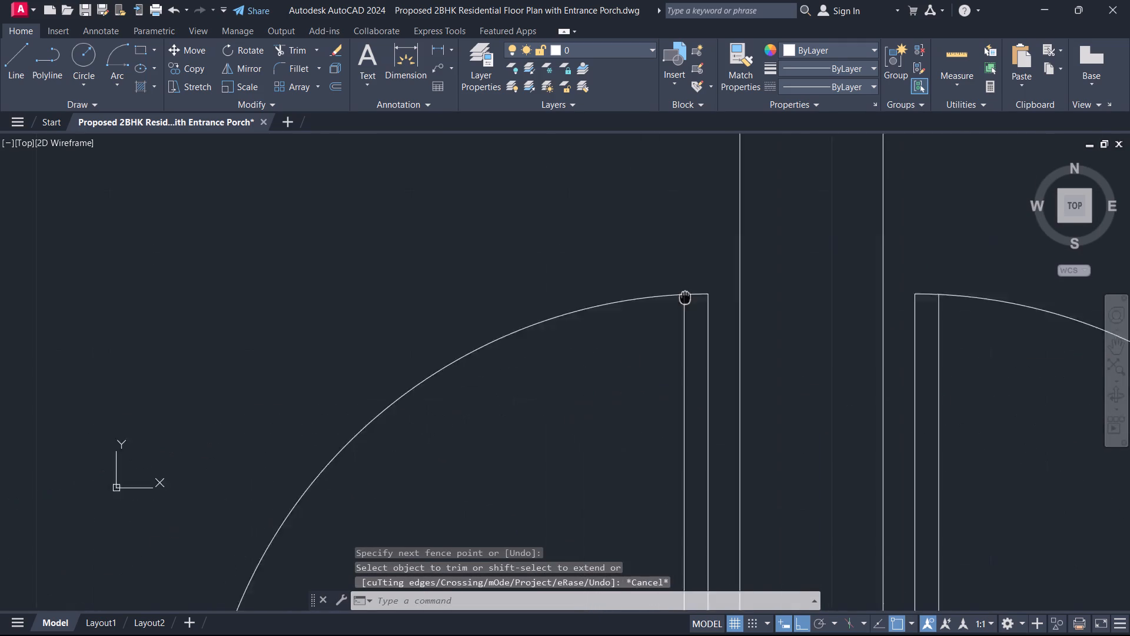
middle_click_drag(693, 290, 737, 229)
scroll(664, 343, "down", 1)
middle_click_drag(654, 382, 746, 214)
scroll(723, 250, "down", 2)
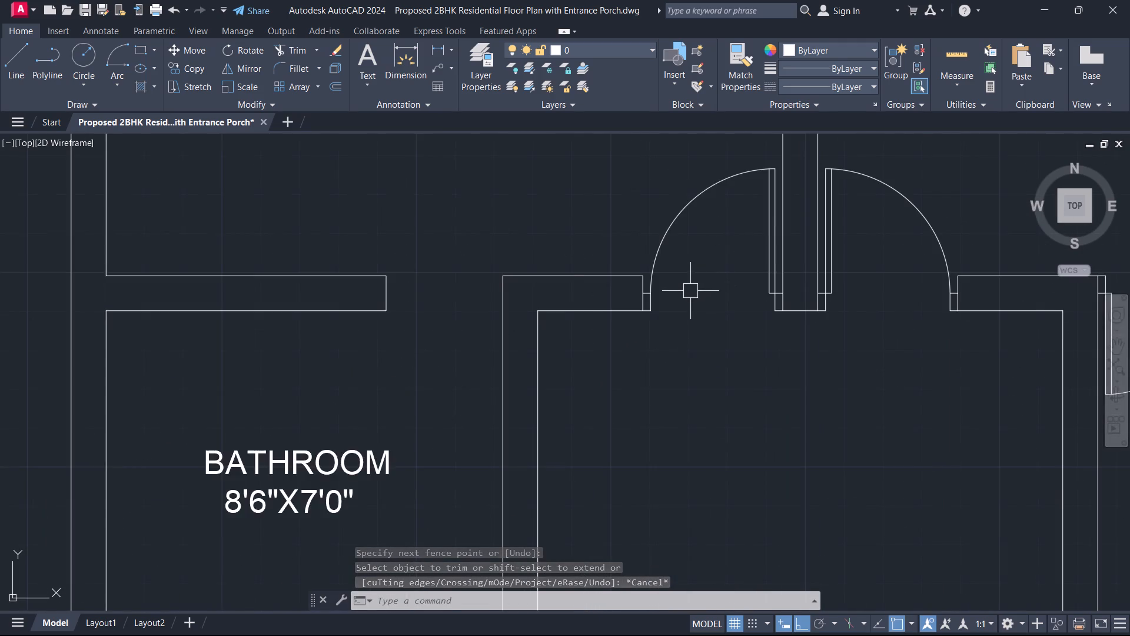
scroll(690, 291, "down", 1)
scroll(531, 316, "up", 1)
middle_click_drag(531, 316, 610, 326)
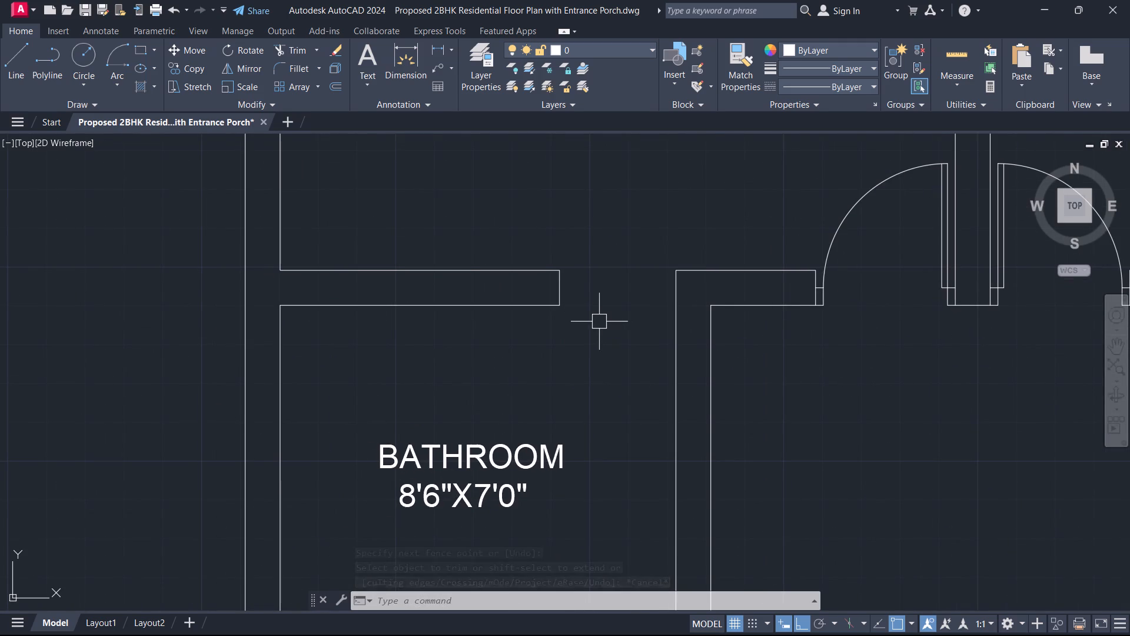
key("l")
key("space")
scroll(518, 271, "up", 2)
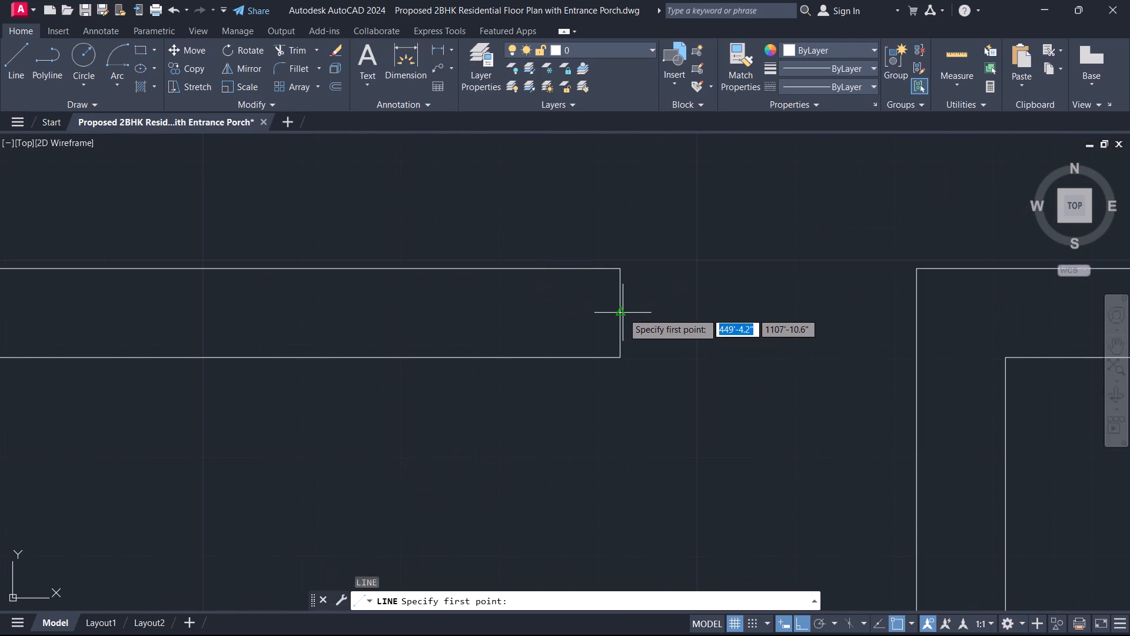
left_click(623, 312)
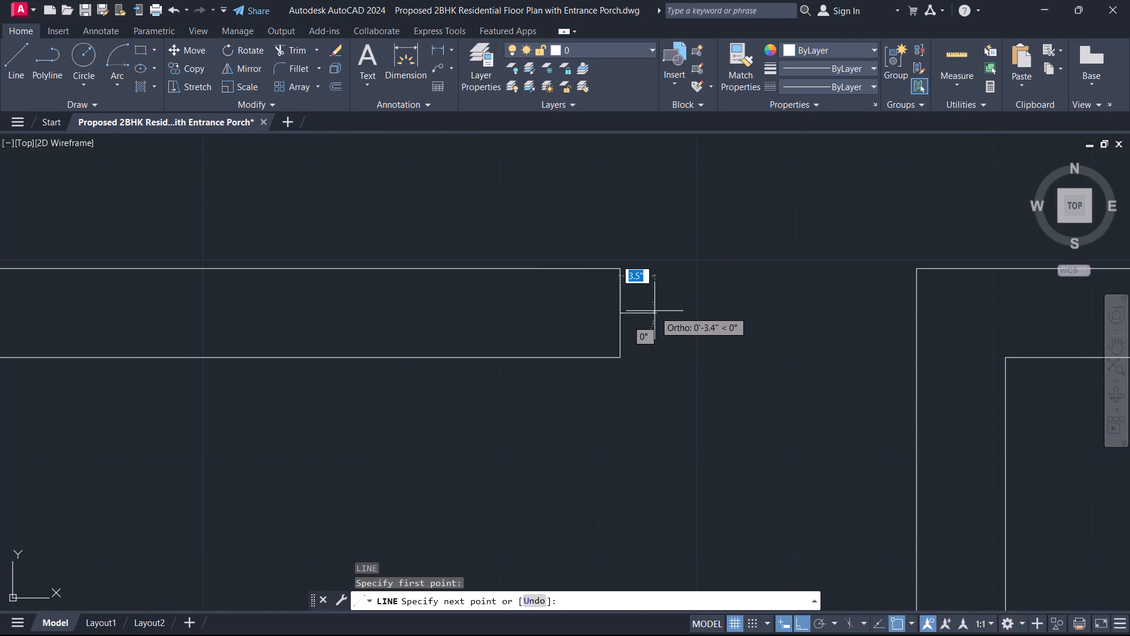
key("2")
key("Return")
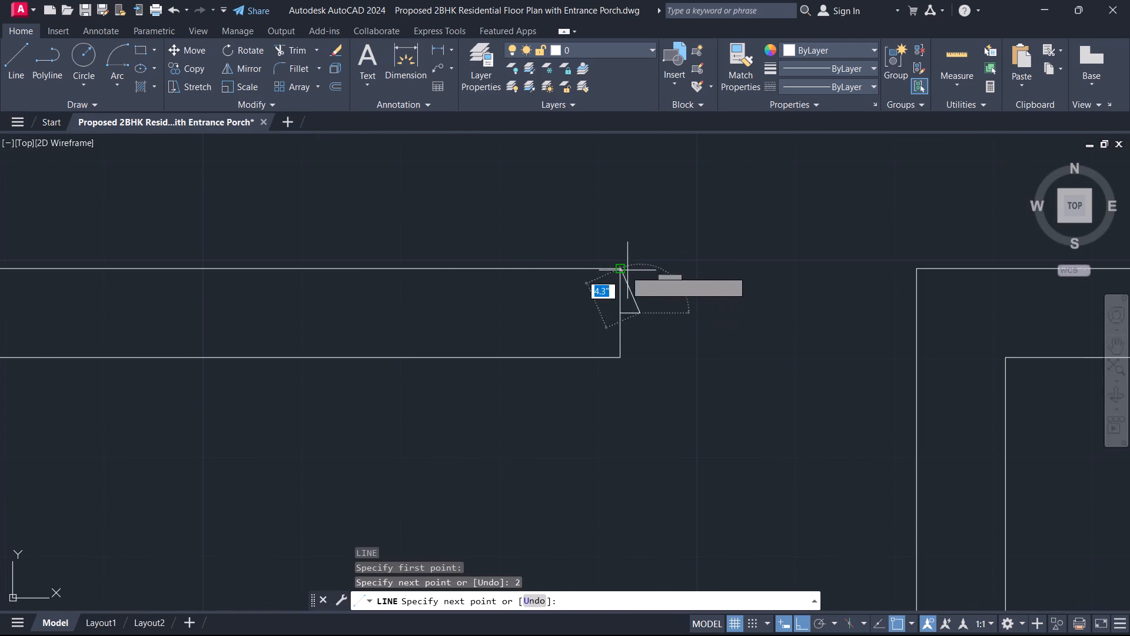
left_click(637, 270)
left_click(619, 267)
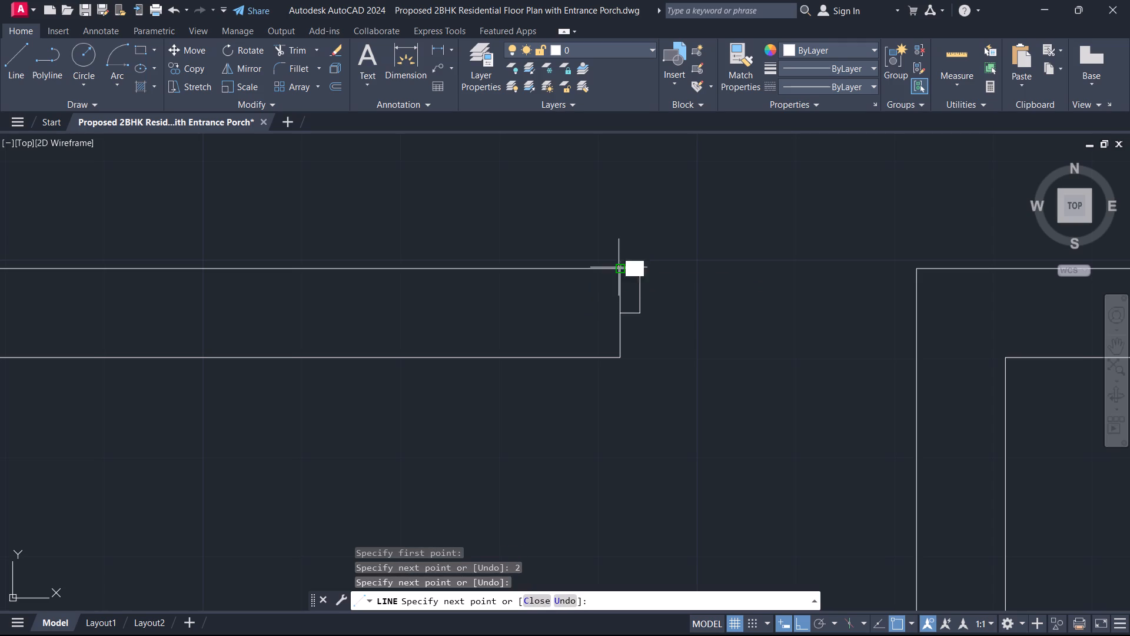
key("Escape")
Copy the bathroom door frame from its upper wall-side corner to the upper wall corner on the opening's east side.
scroll(652, 300, "up", 2)
middle_click(652, 300)
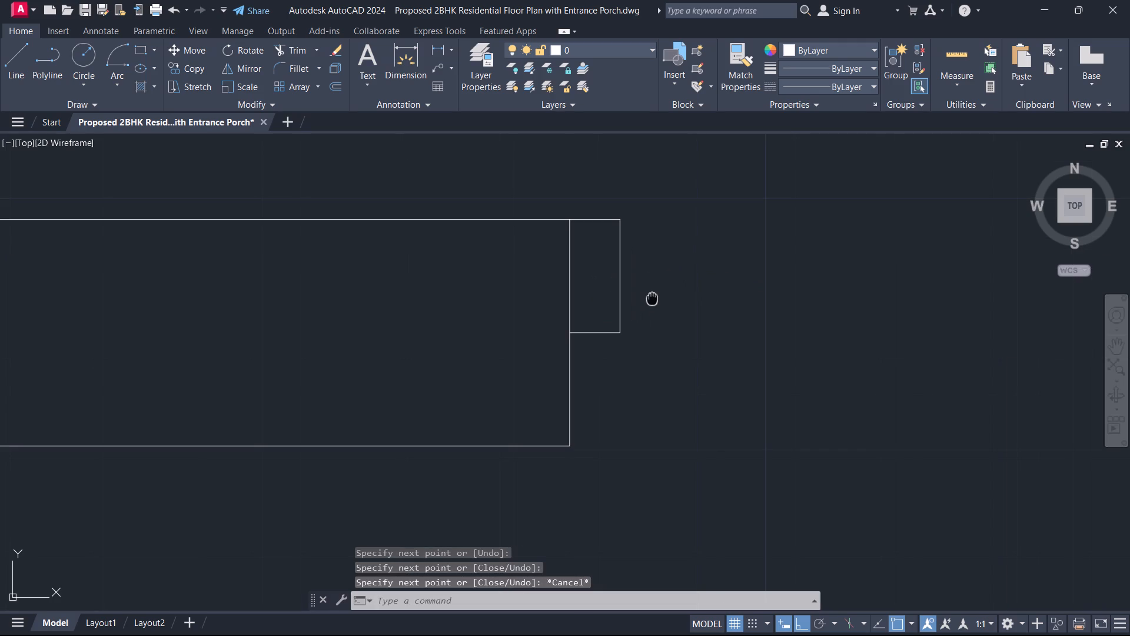
scroll(652, 299, "down", 1)
left_click(654, 316)
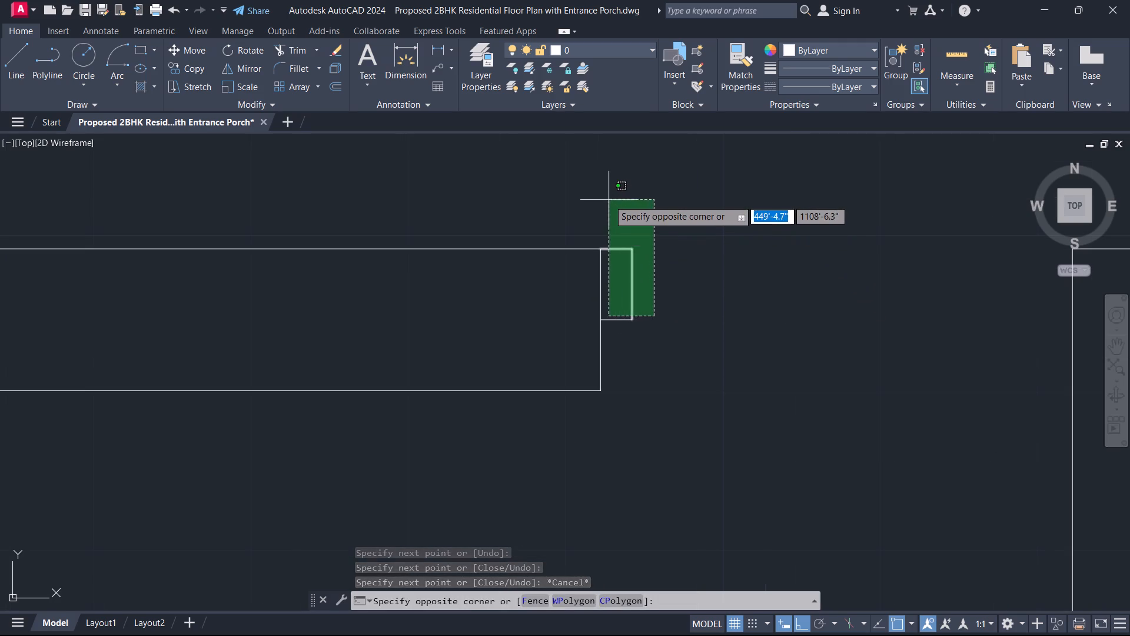
left_click(645, 303)
left_click_drag(640, 336, 637, 328)
left_click(623, 218)
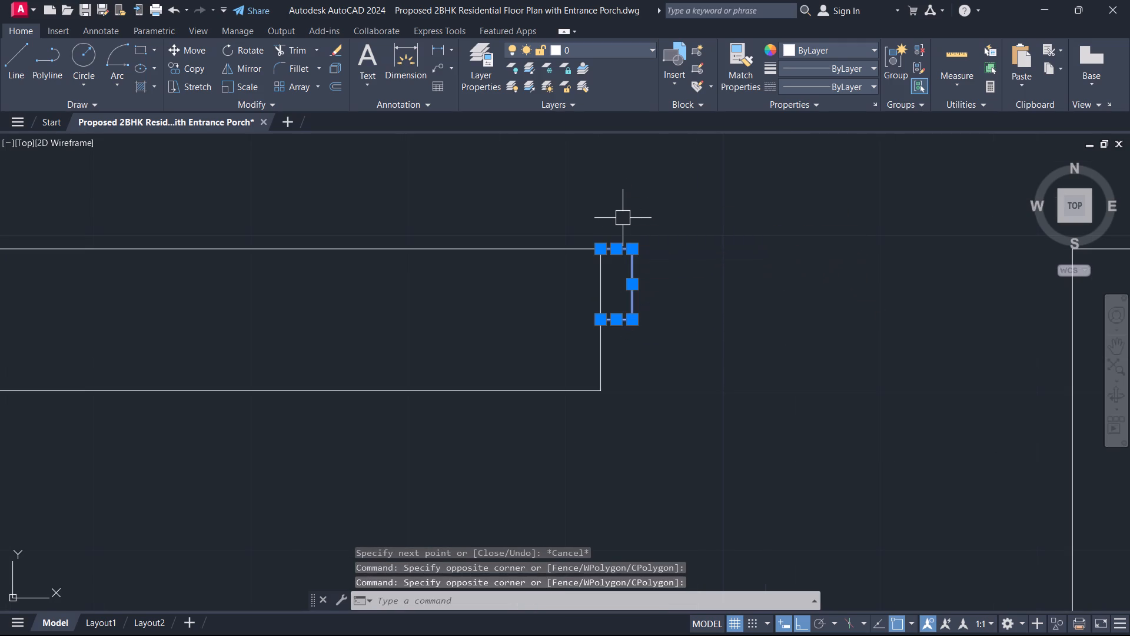
type("CO")
key("space")
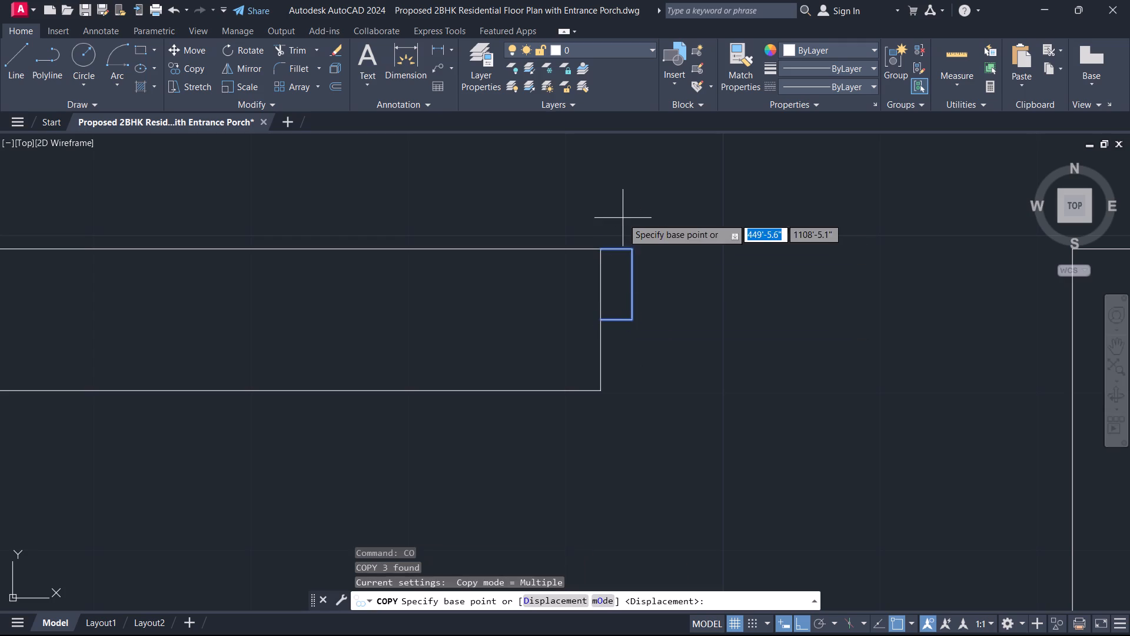
left_click(601, 252)
middle_click_drag(823, 321, 477, 355)
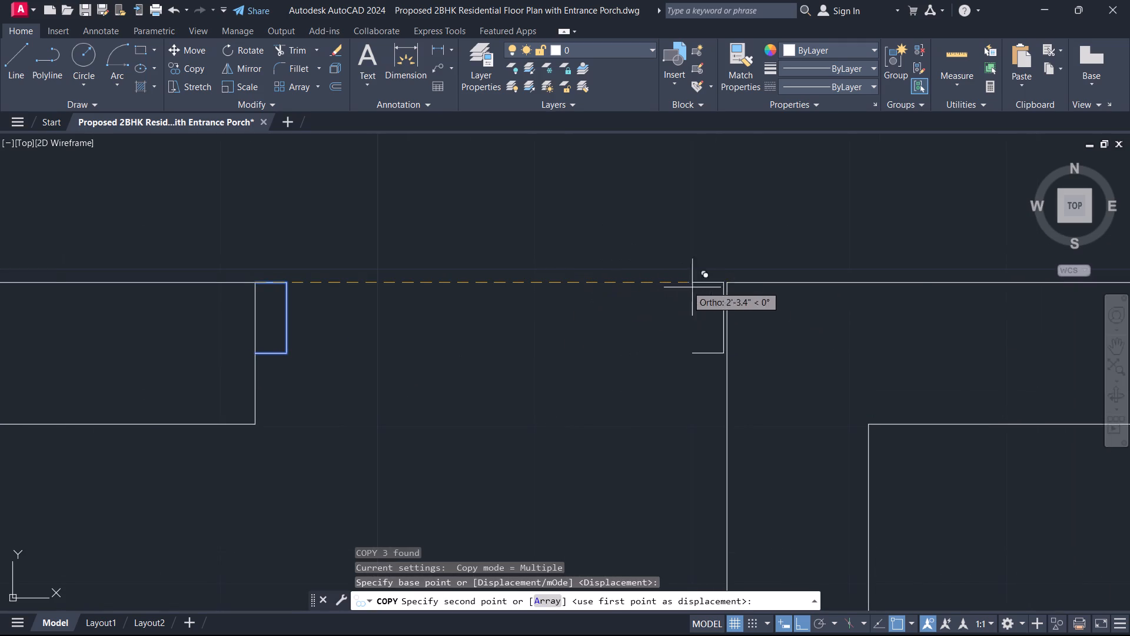
left_click(729, 279)
key("Escape")
Mirror the copied frame about the east wall face so it sits inside the bathroom door opening, erasing the source.
left_click(664, 258)
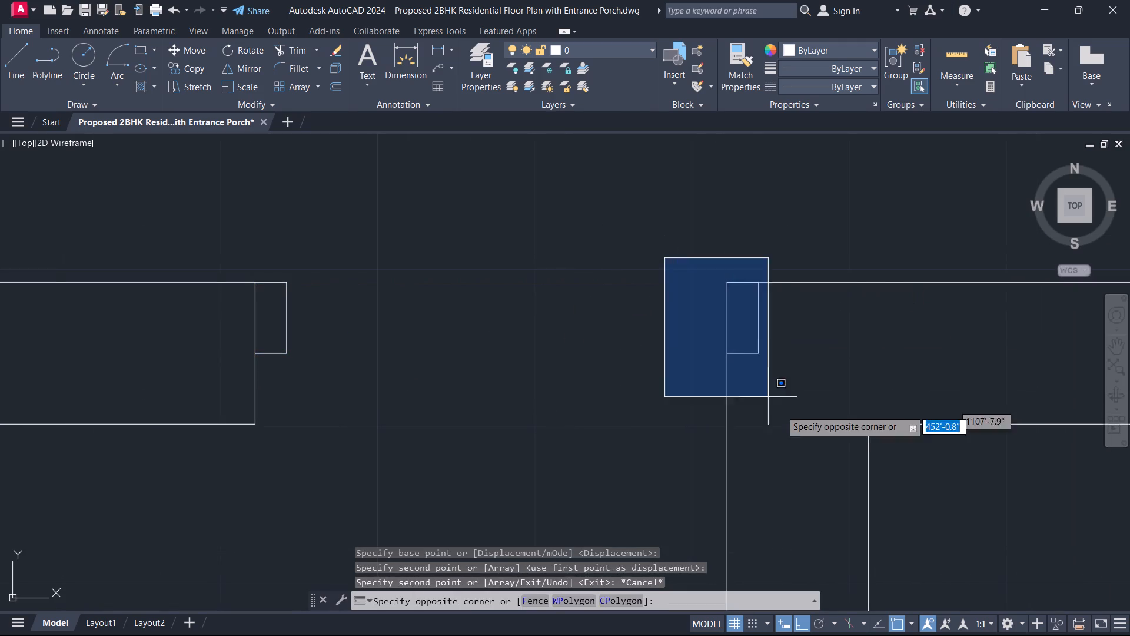
left_click(796, 399)
key("m")
key("i")
key("space")
scroll(762, 412, "up", 1)
left_click(706, 377)
left_click(704, 296)
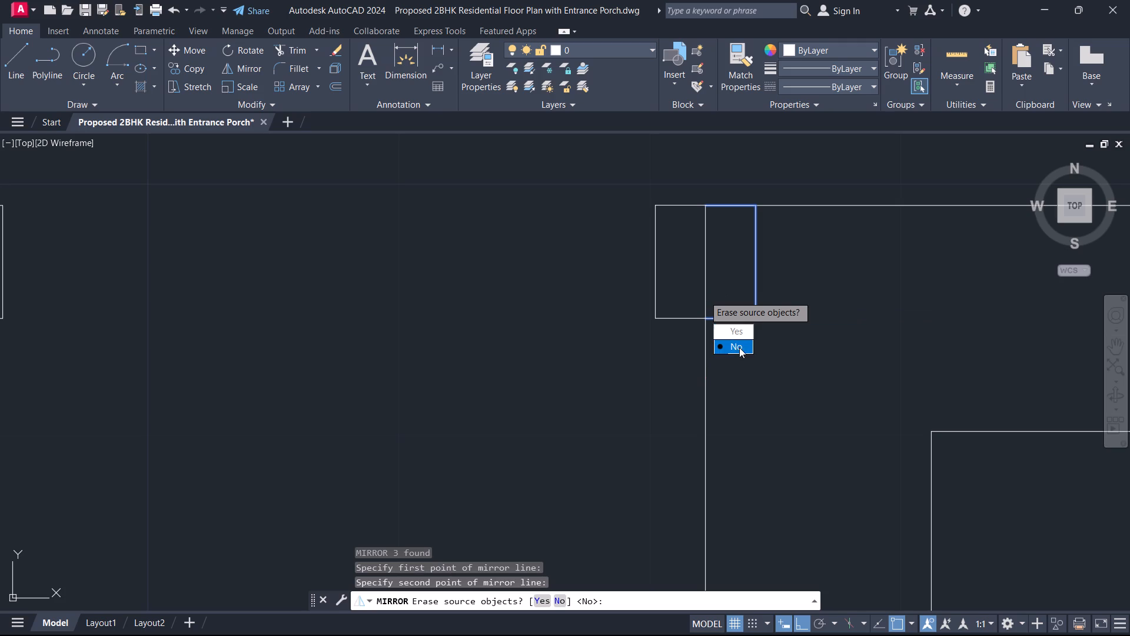
left_click_drag(734, 333, 704, 296)
key("Escape")
Draw a line across the bathroom door opening between the two frames' lower inner corners.
scroll(684, 300, "down", 3)
middle_click_drag(683, 300, 831, 333)
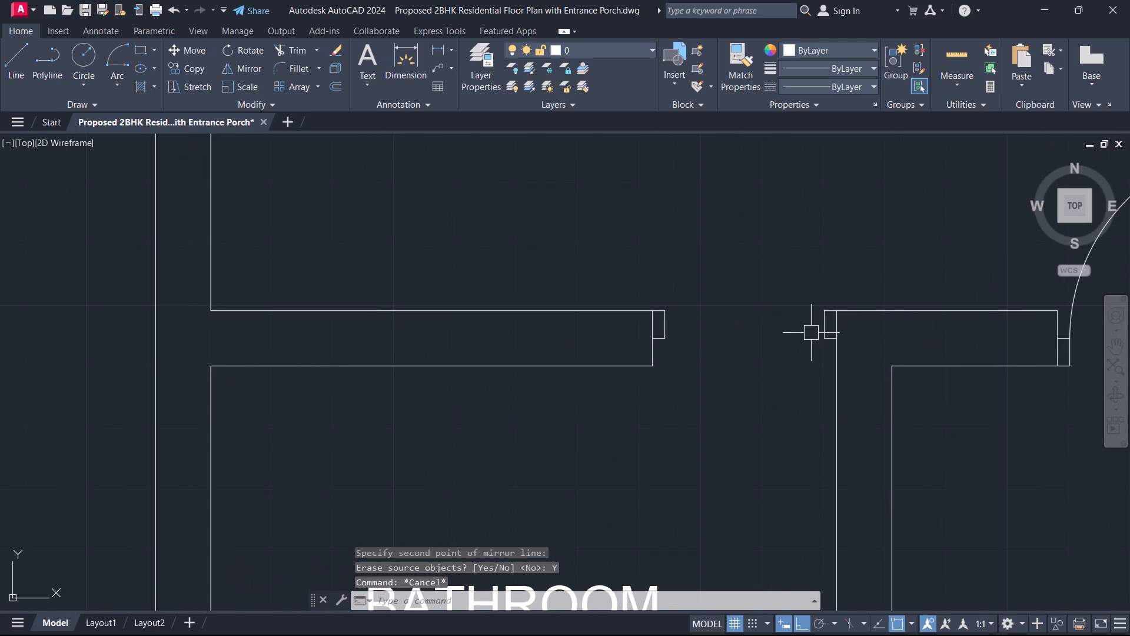
key("l")
key("space")
scroll(653, 324, "up", 1)
left_click(671, 344)
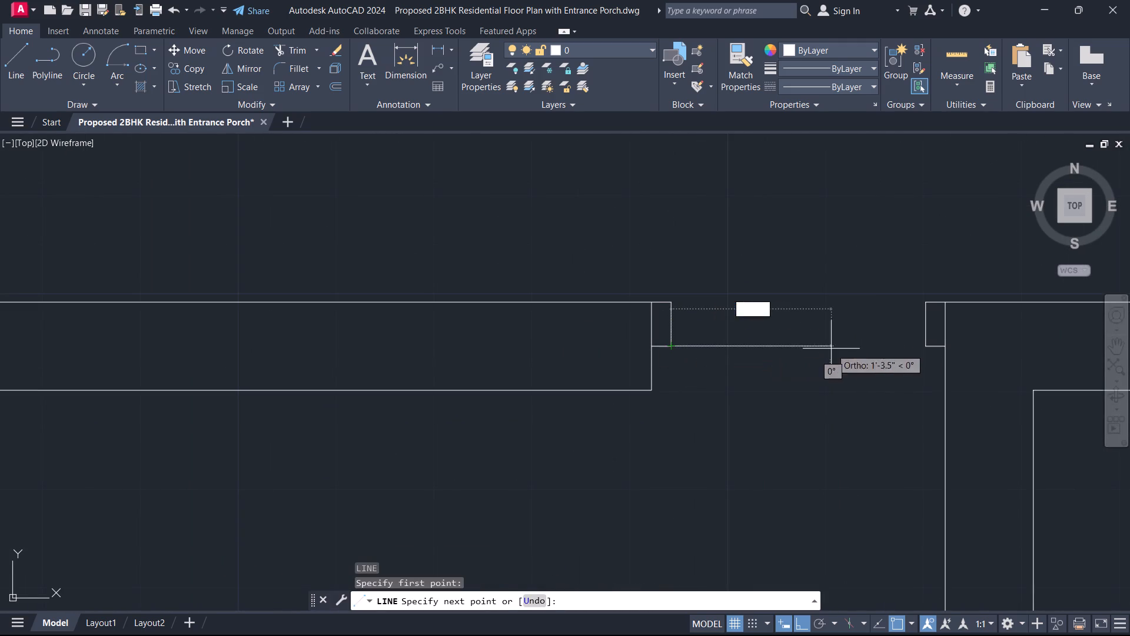
left_click(923, 344)
key("Escape")
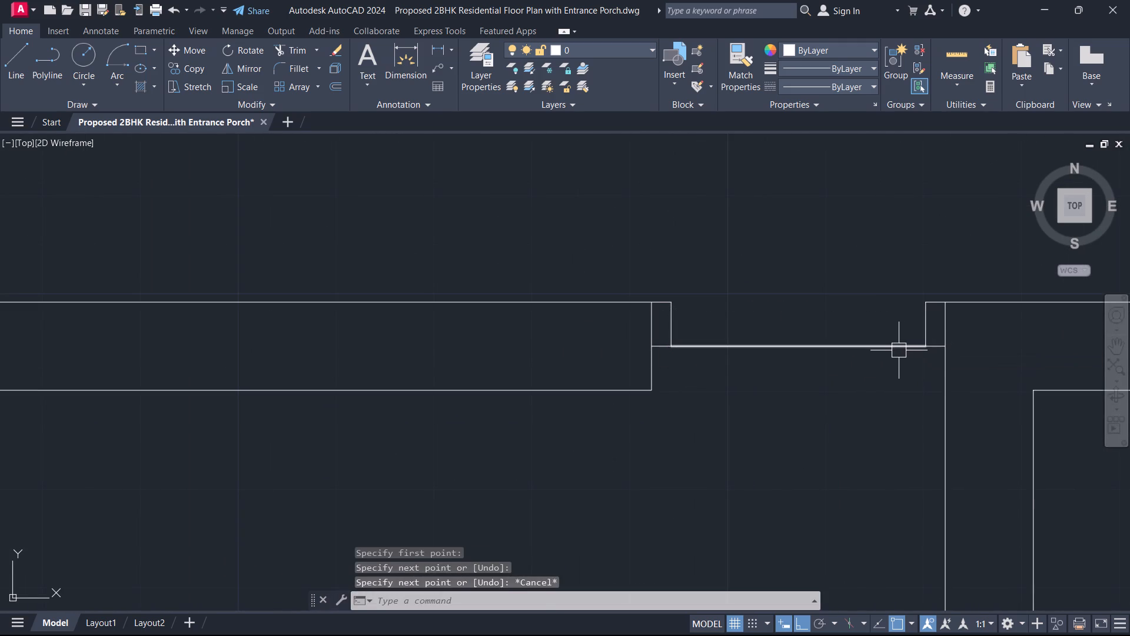
Offset the line across the bathroom door opening upward by 1.5" to give the leaf its thickness.
key("o")
key("space")
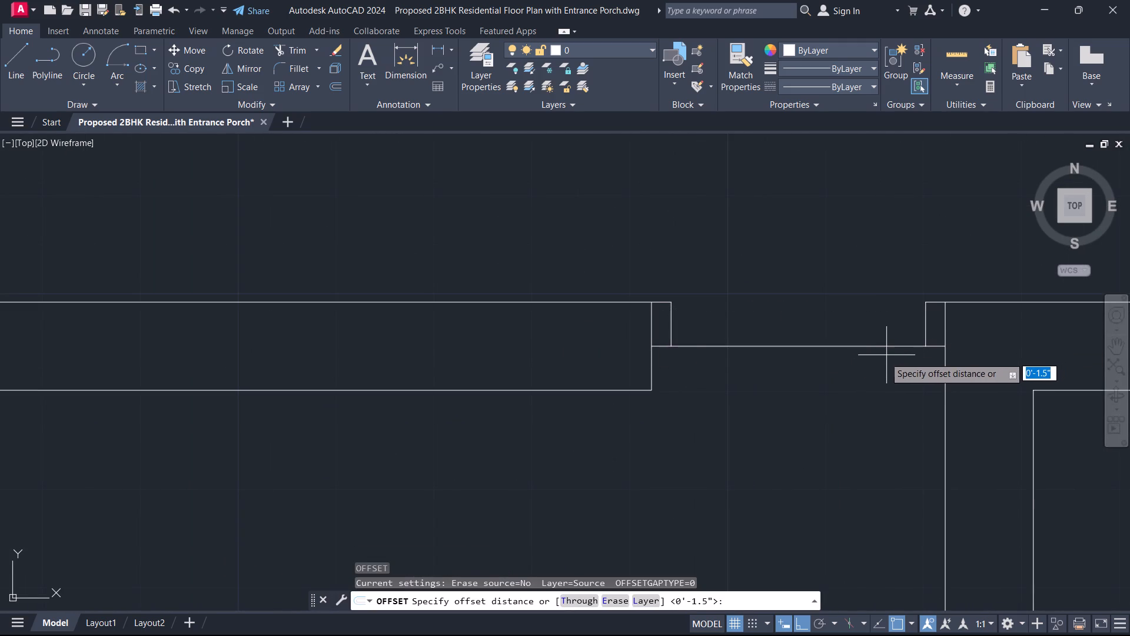
key("space")
left_click(846, 347)
left_click(832, 309)
key("Escape")
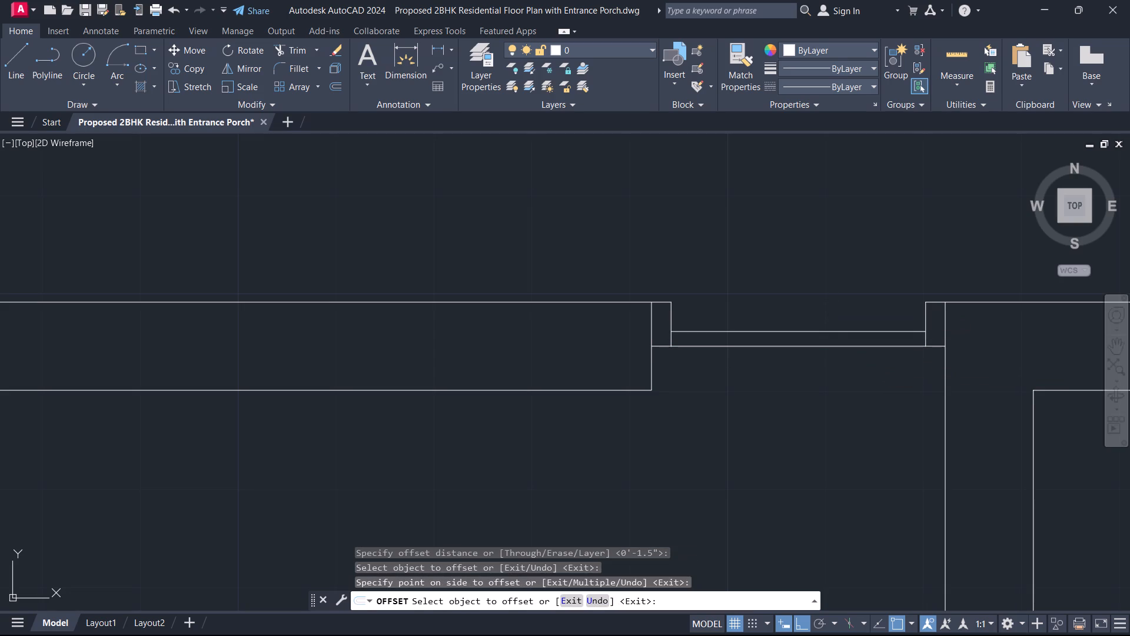
Rotate the two bathroom door leaf lines 90° about the east frame's lower inner corner so the leaf opens into the bathroom.
left_click(837, 350)
left_click_drag(830, 390, 801, 357)
left_click(759, 286)
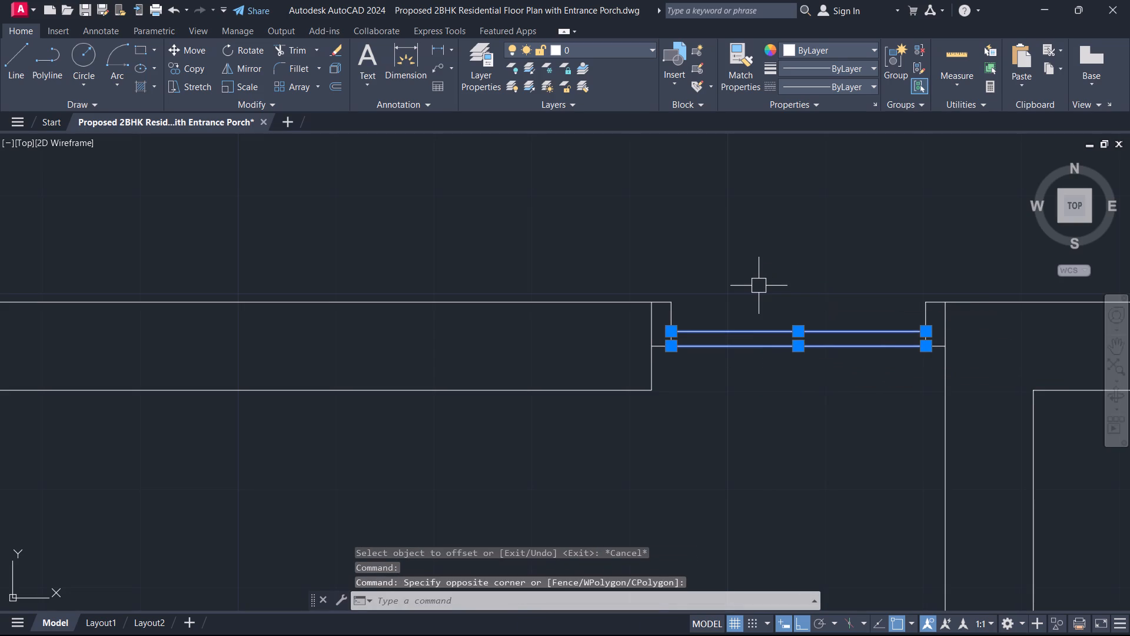
type("RO")
key("space")
left_click(920, 346)
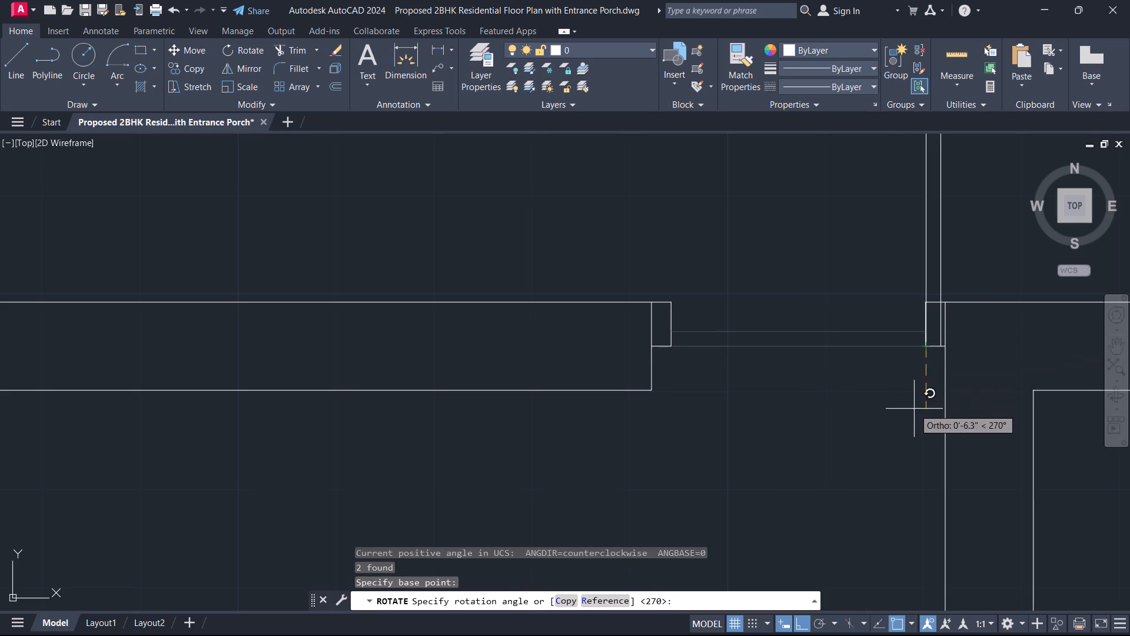
left_click(933, 188)
key("Escape")
Close the hinge end of the bathroom door leaf with a short line from the frame corner to the leaf's outer line.
middle_click_drag(905, 313, 920, 221)
scroll(905, 313, "down", 1)
key("l")
key("space")
scroll(929, 271, "up", 2)
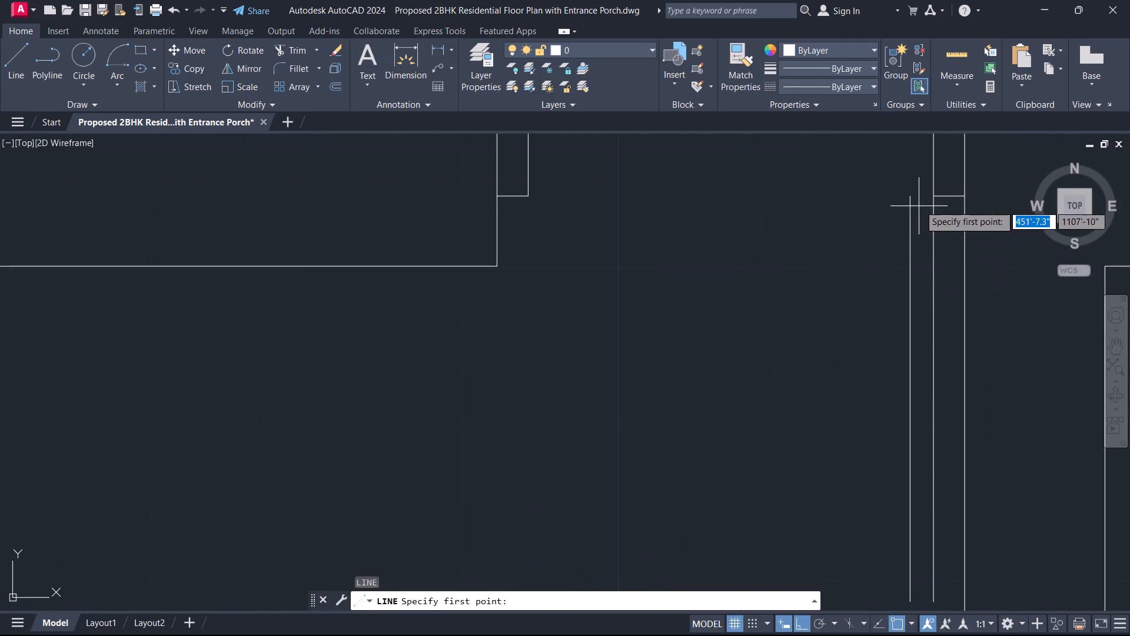
left_click_drag(932, 197, 926, 195)
left_click(908, 196)
key("Escape")
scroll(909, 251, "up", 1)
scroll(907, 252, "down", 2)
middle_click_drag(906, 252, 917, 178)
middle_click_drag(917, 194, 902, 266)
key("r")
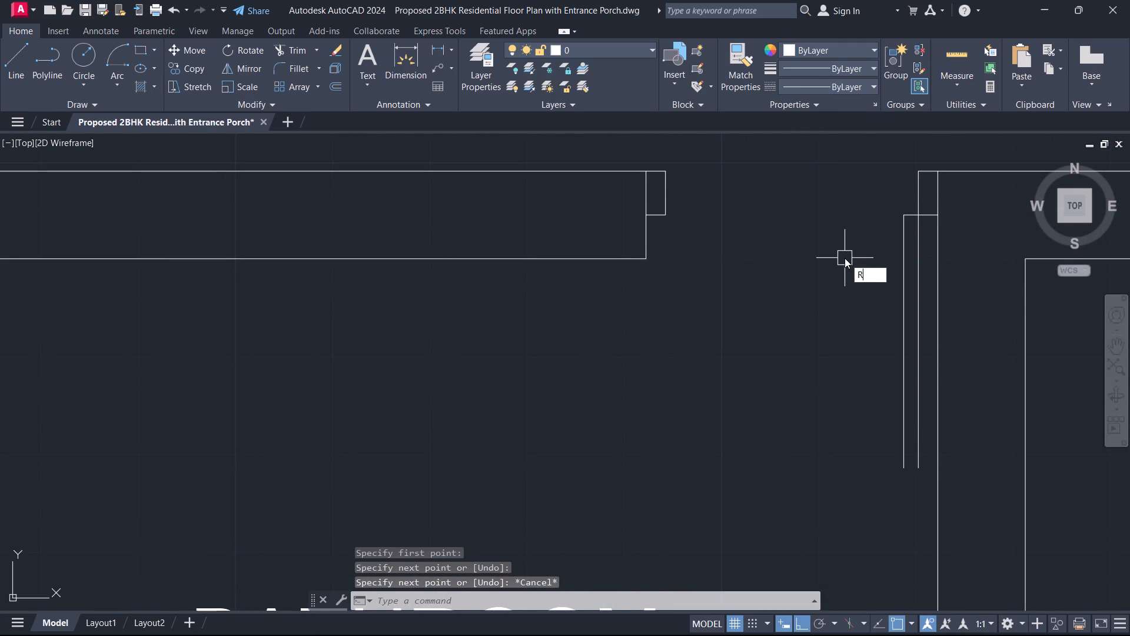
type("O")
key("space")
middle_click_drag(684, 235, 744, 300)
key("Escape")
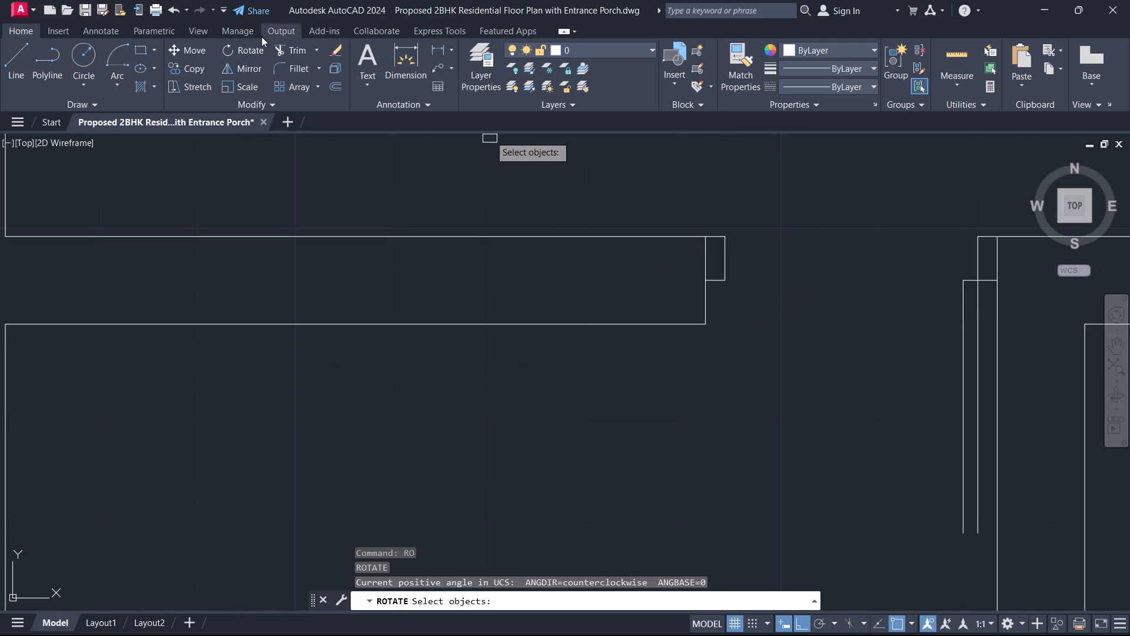
Draw a 90° swing arc centred on the leaf's hinge corner, from the west frame's lower inner corner to the leaf's free end.
left_click(122, 60)
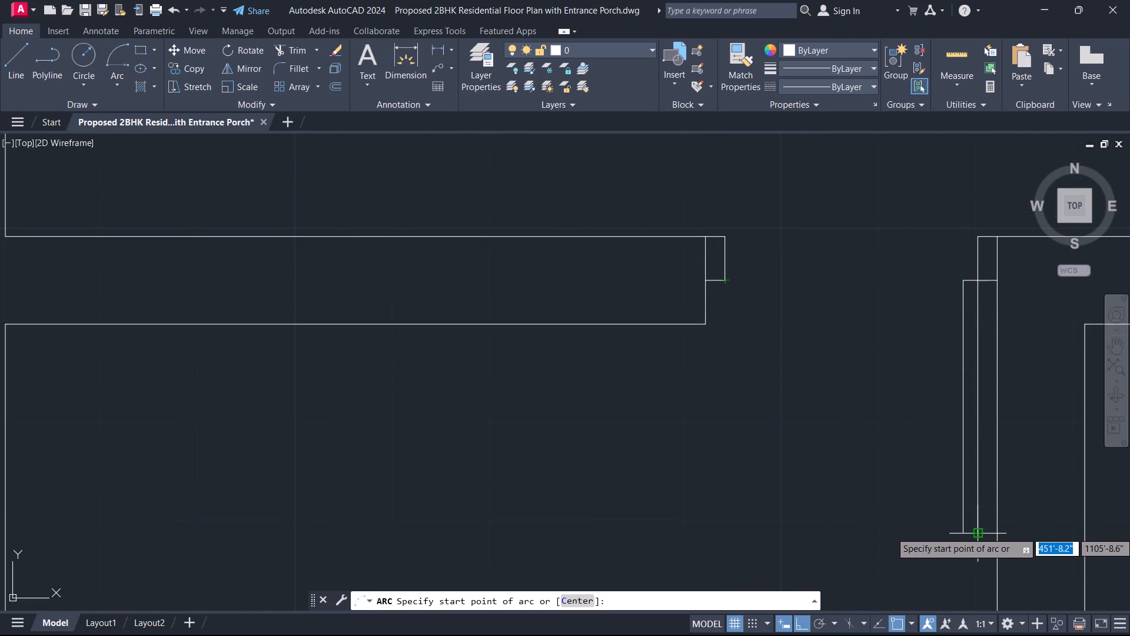
left_click(723, 281)
left_click(978, 279)
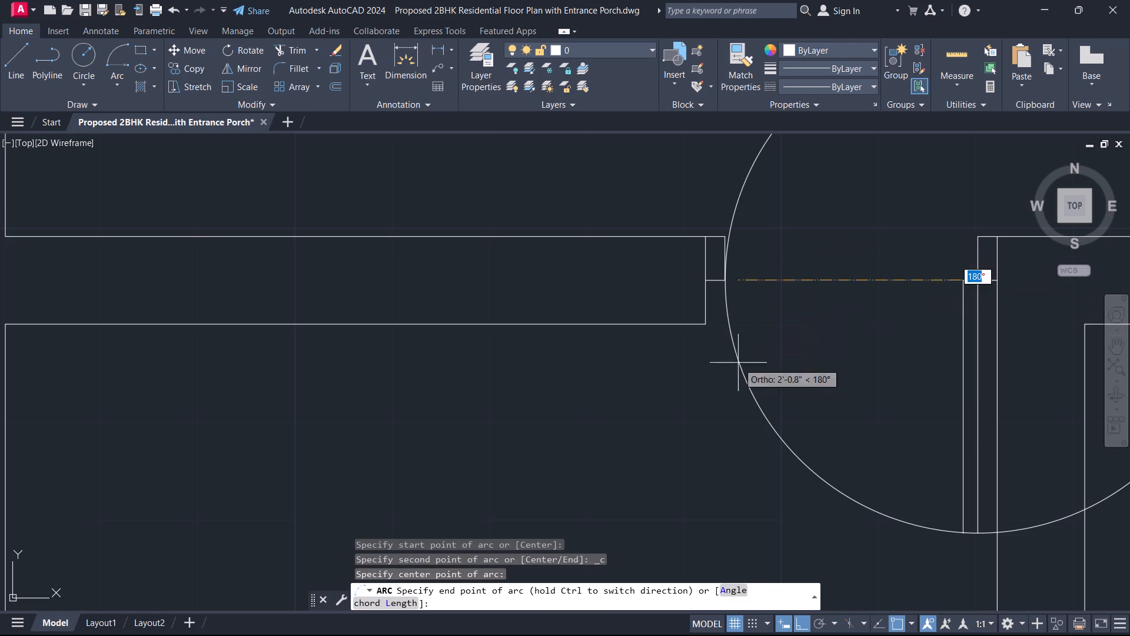
left_click(981, 533)
key("Escape")
Trim the end of the door leaf's outer line that projects beyond the swing arc.
scroll(957, 539, "up", 4)
type("TR")
key("space")
scroll(987, 519, "up", 3)
scroll(951, 469, "up", 2)
left_click(906, 446)
left_click(789, 451)
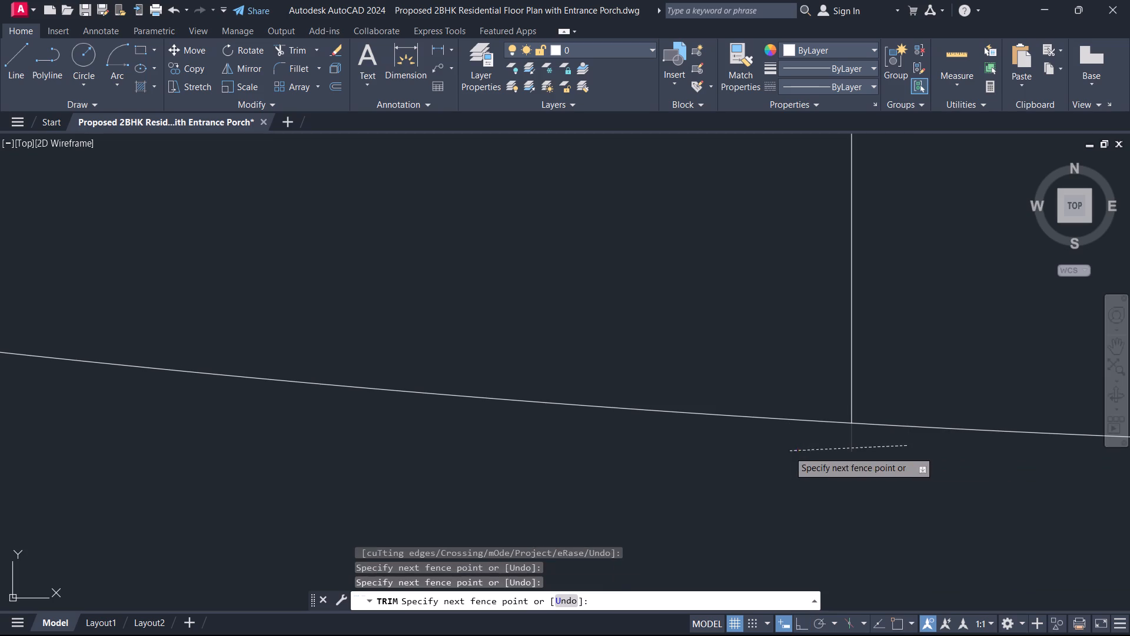
key("Escape")
Draw a 2" by 4.5" door frame from the wall-end midpoint on the west side of the 8'6"X6'0" bathroom's opening.
scroll(787, 449, "down", 9)
scroll(764, 386, "down", 6)
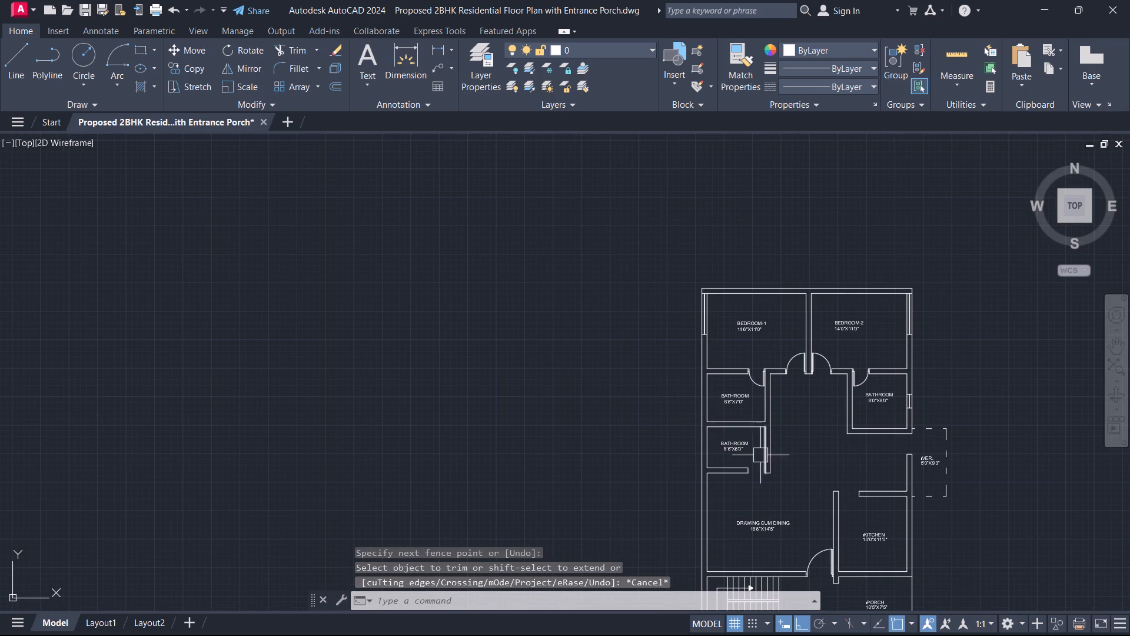
middle_click_drag(760, 455, 849, 340)
scroll(835, 352, "up", 5)
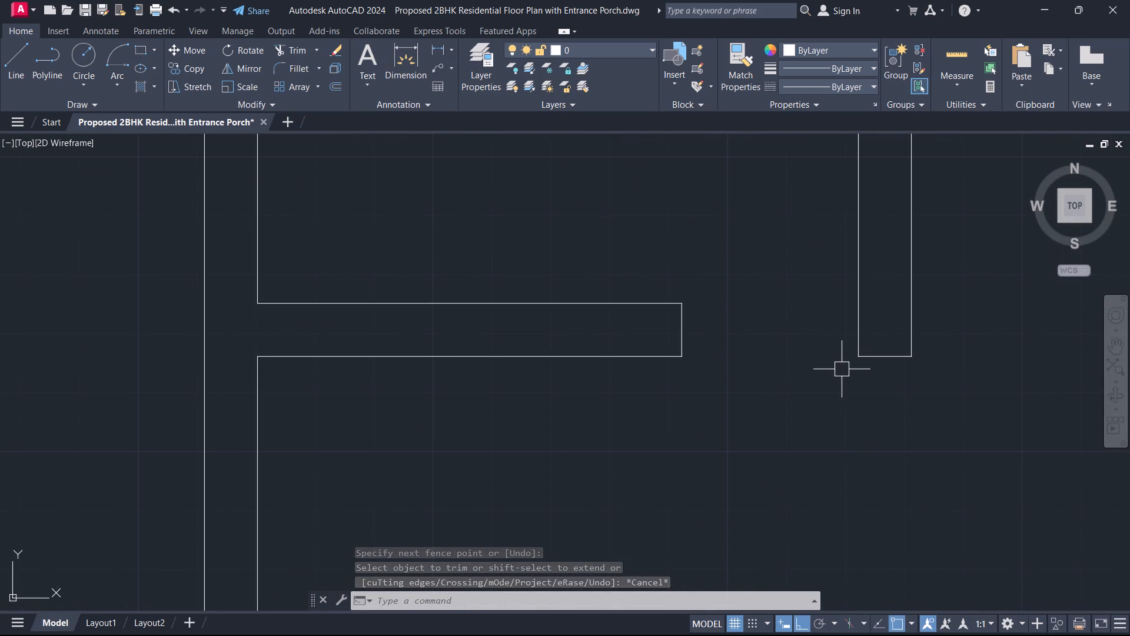
key("l")
key("space")
scroll(712, 336, "up", 1)
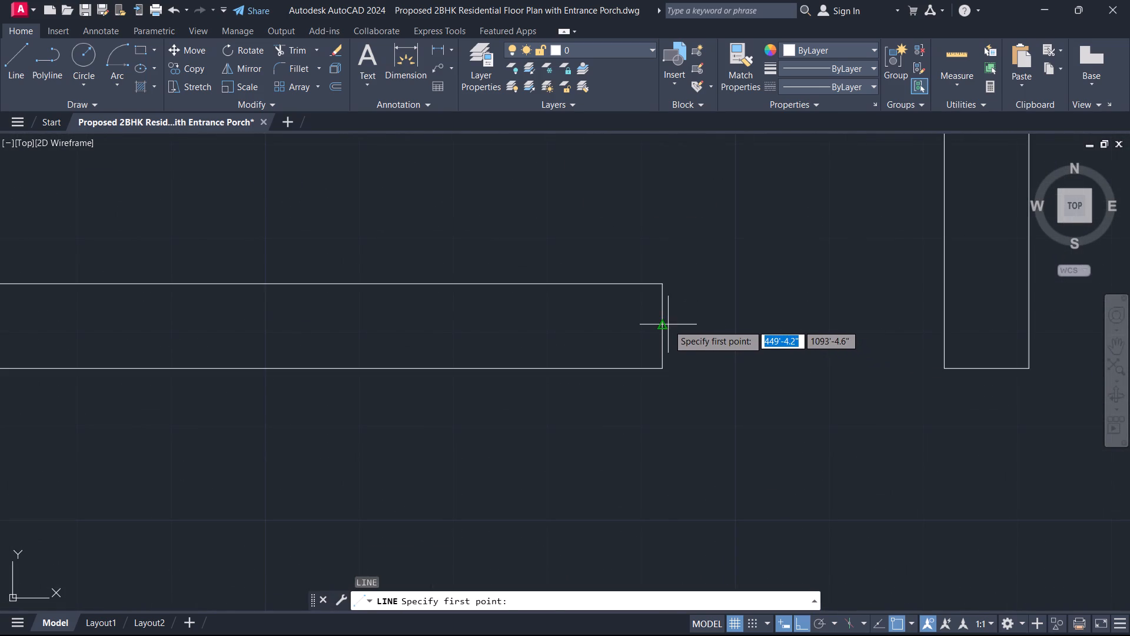
left_click(668, 324)
key("2")
key("Return")
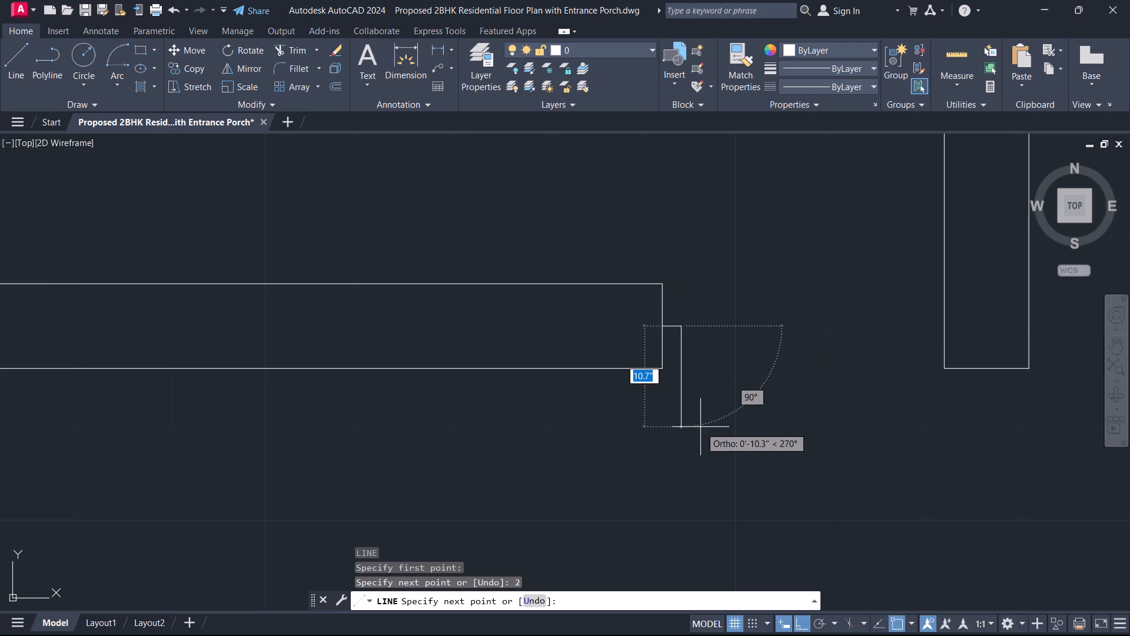
left_click(684, 366)
left_click(664, 369)
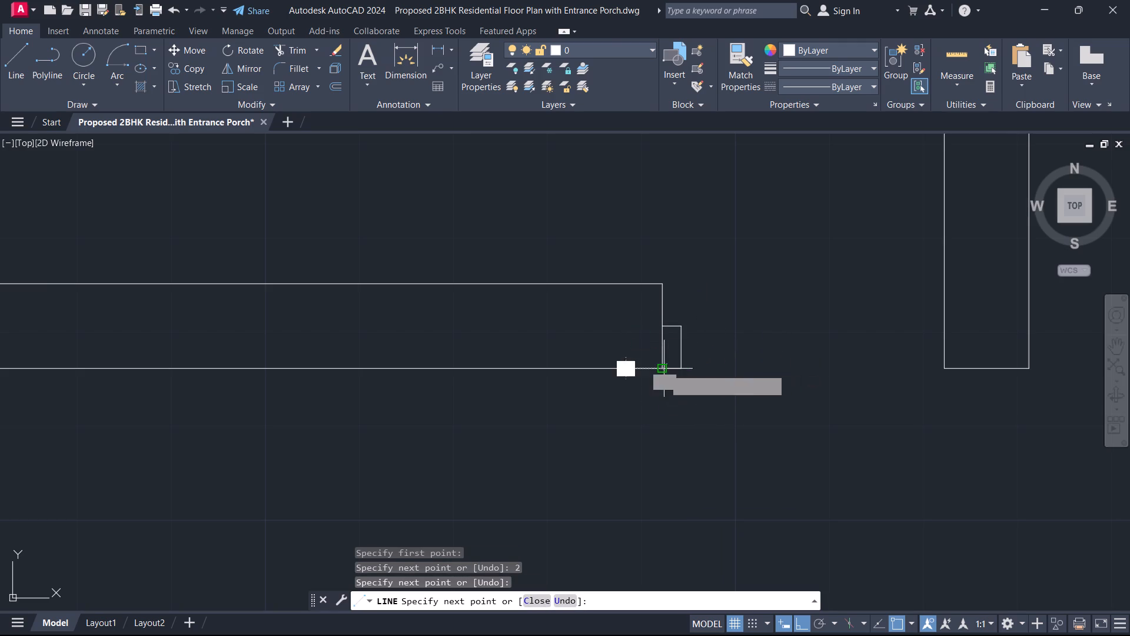
key("Escape")
Copy the new door frame from its upper wall-side corner 2'-6" east onto the face of the opening's east wall.
left_click(685, 408)
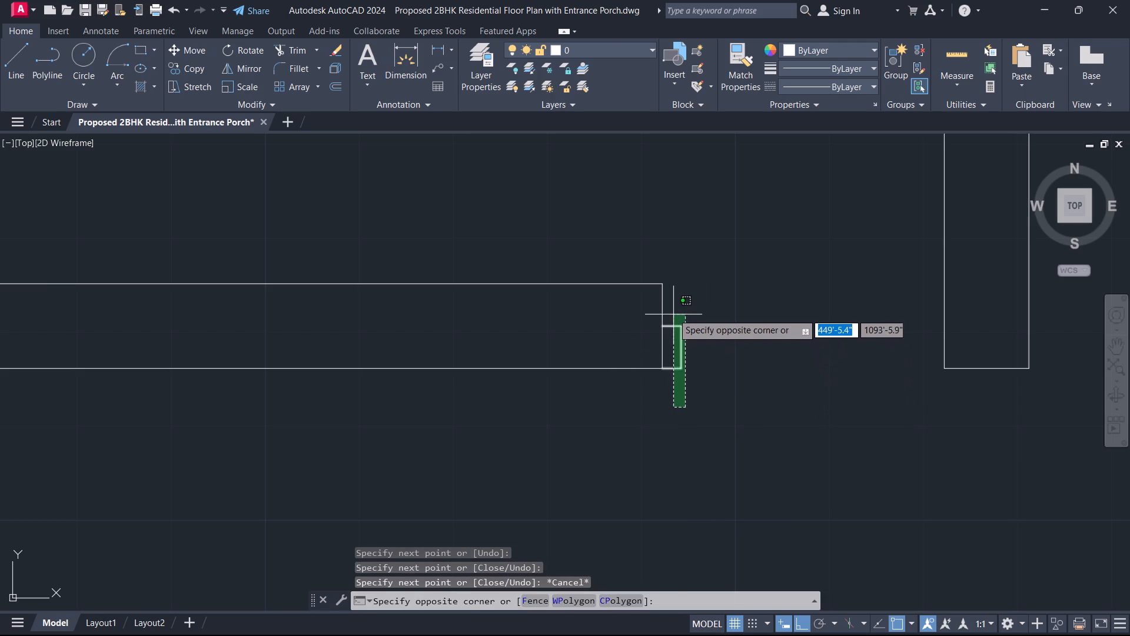
left_click(672, 311)
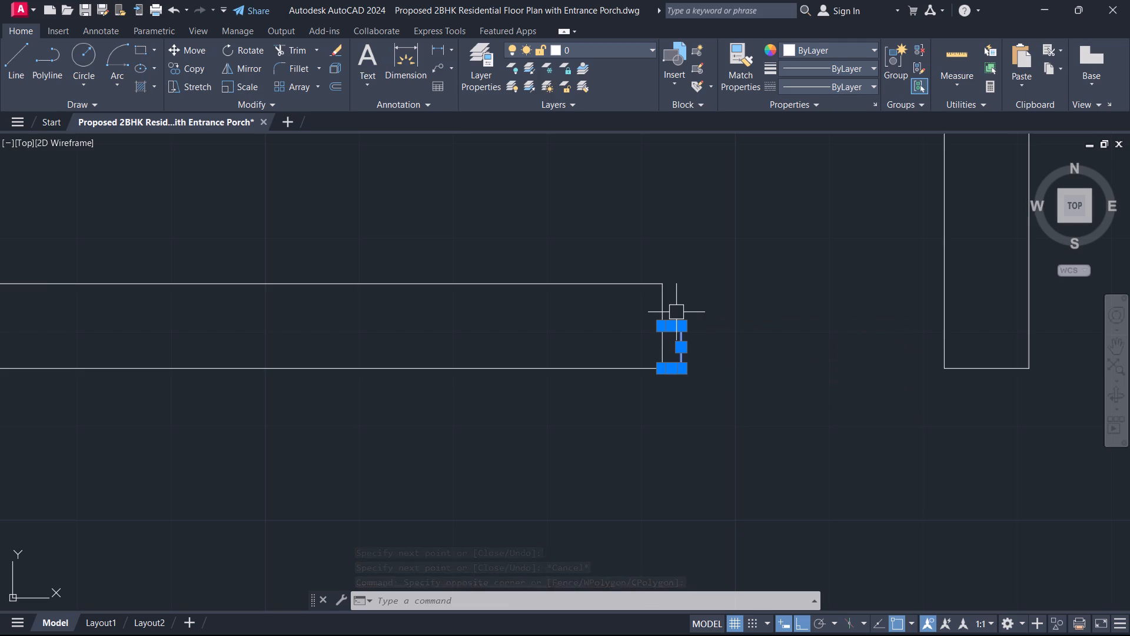
type("CO")
key("space")
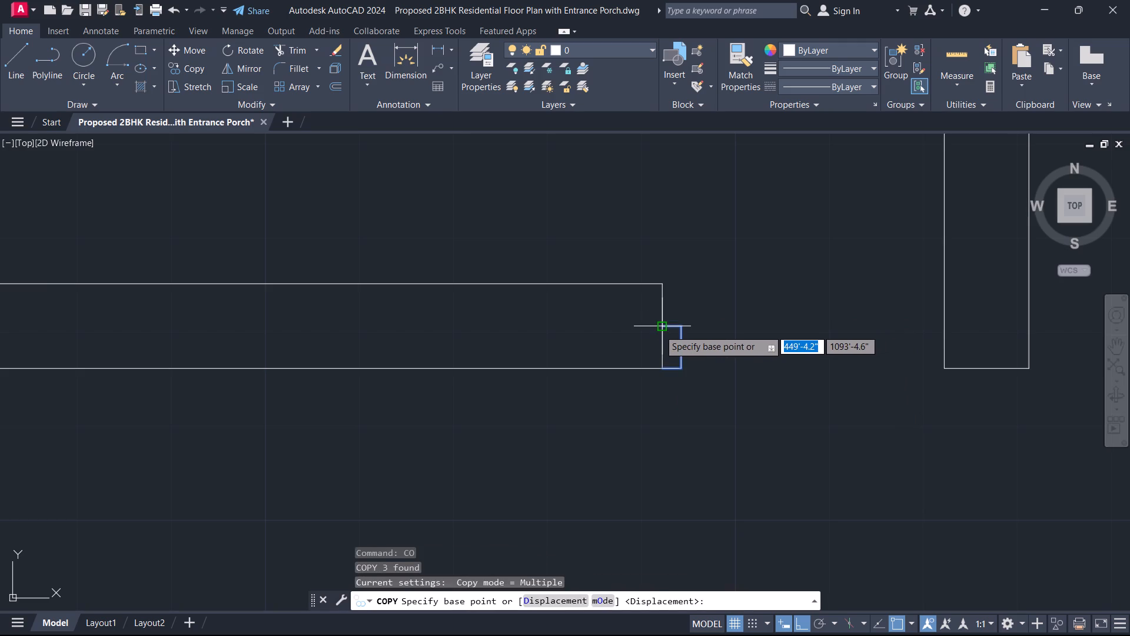
left_click(658, 330)
left_click(948, 330)
key("Escape")
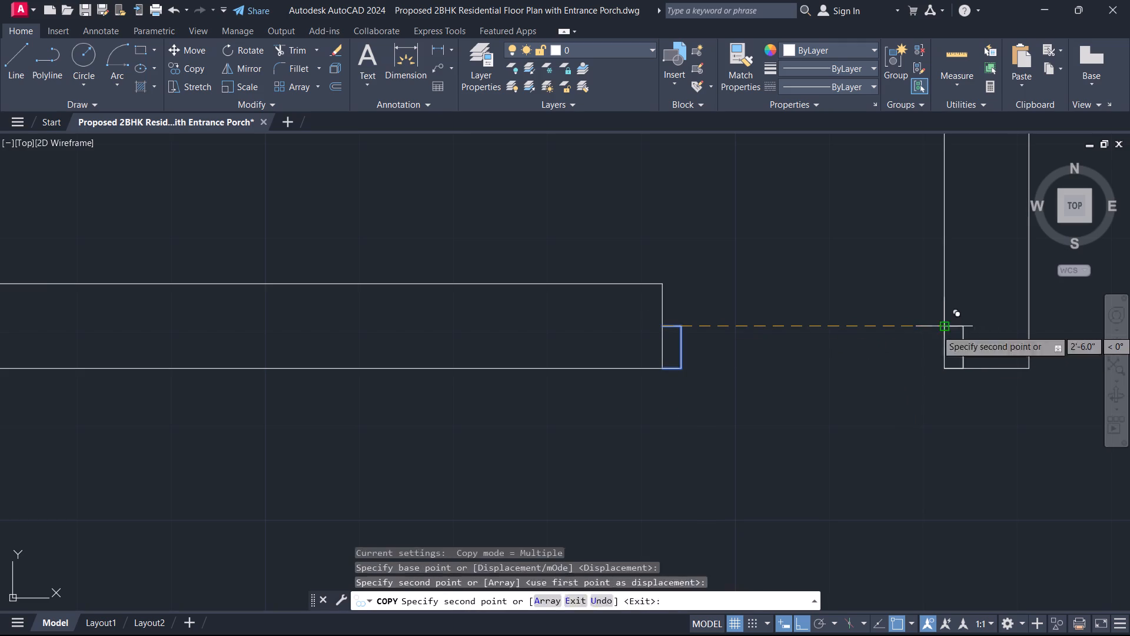
Mirror the copied frame about the east wall's inner face so it sits inside the opening, erasing the source.
left_click_drag(926, 316, 966, 372)
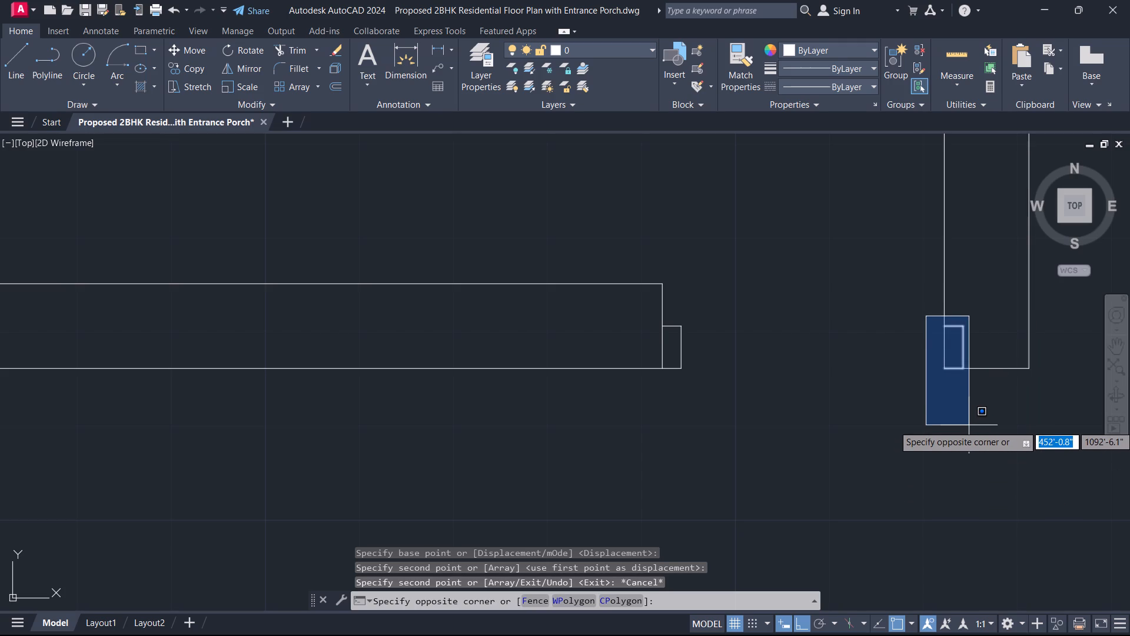
left_click(967, 424)
key("m")
type("I")
key("space")
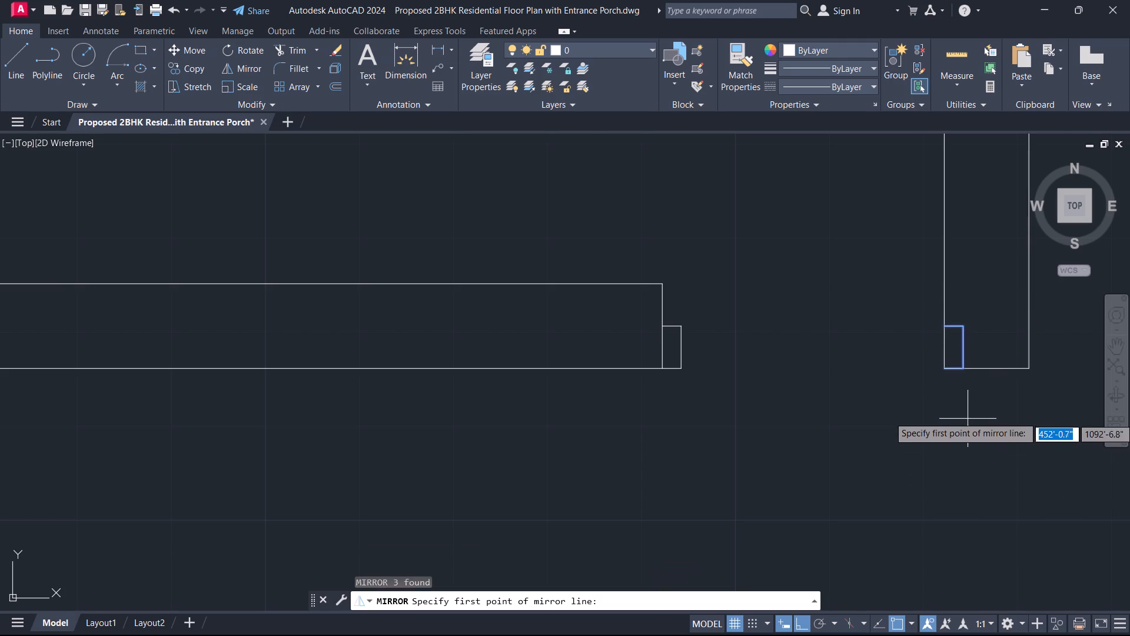
scroll(972, 387, "up", 3)
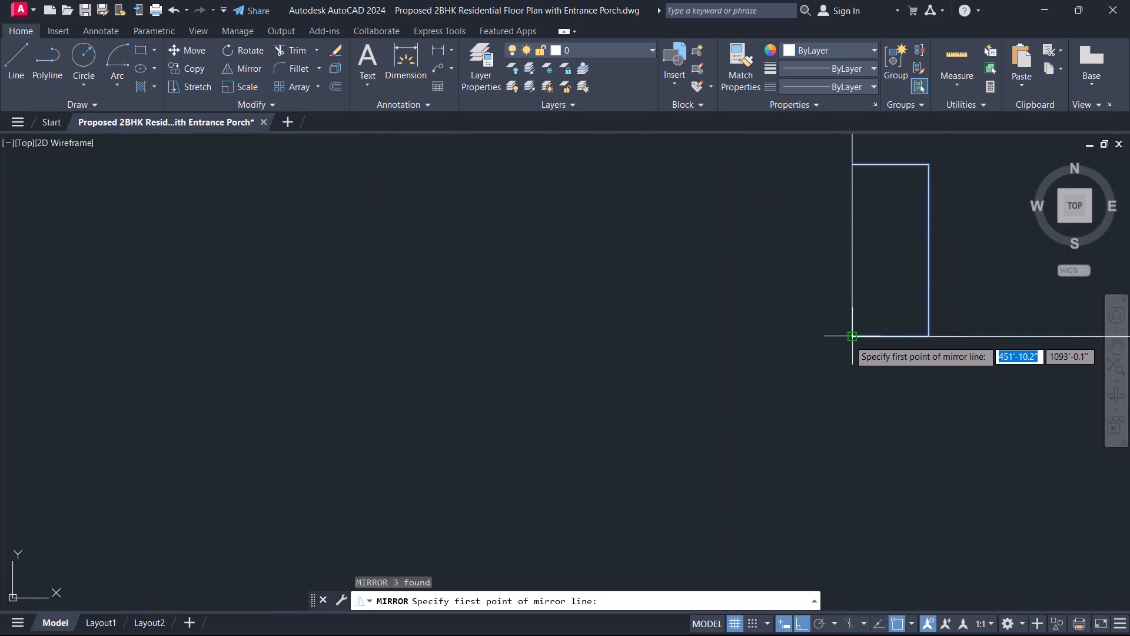
left_click(849, 340)
left_click(847, 287)
left_click_drag(886, 317, 847, 287)
key("Escape")
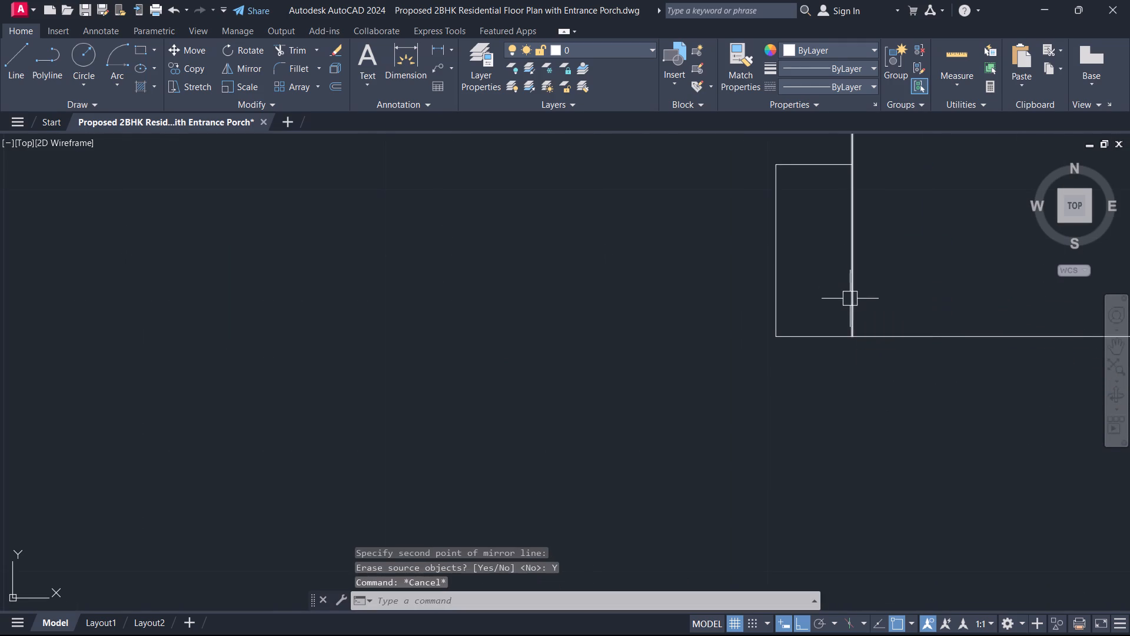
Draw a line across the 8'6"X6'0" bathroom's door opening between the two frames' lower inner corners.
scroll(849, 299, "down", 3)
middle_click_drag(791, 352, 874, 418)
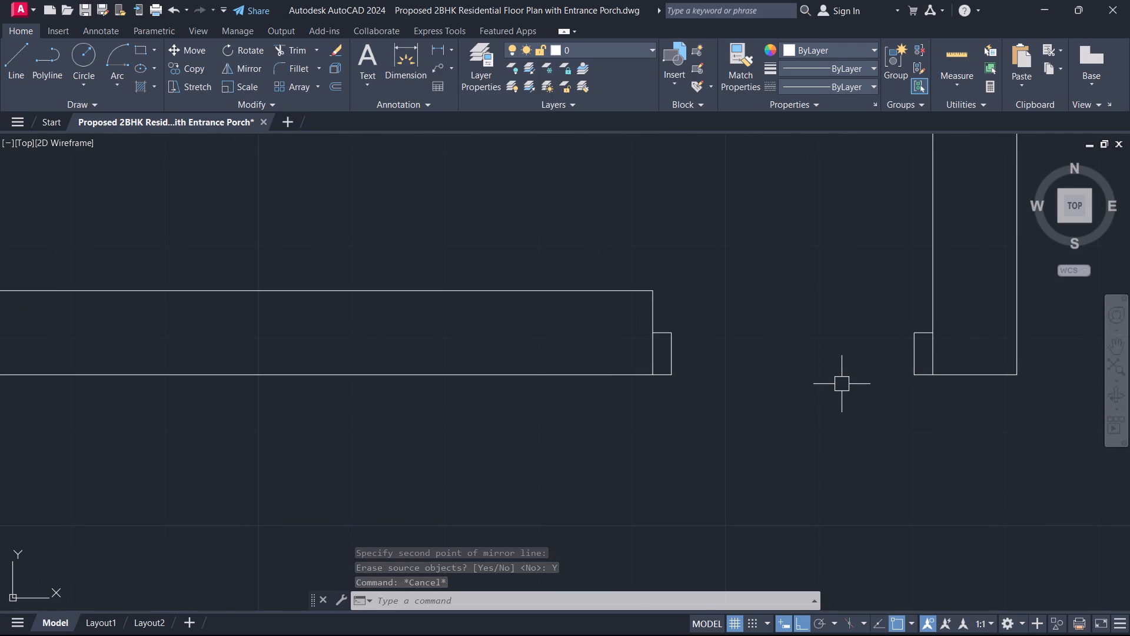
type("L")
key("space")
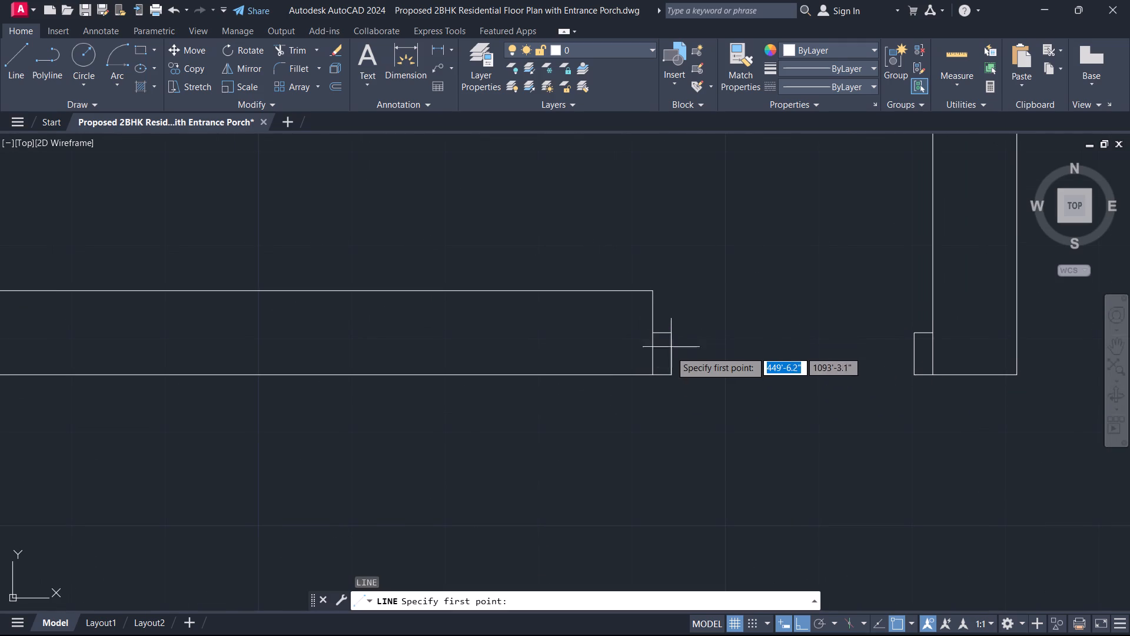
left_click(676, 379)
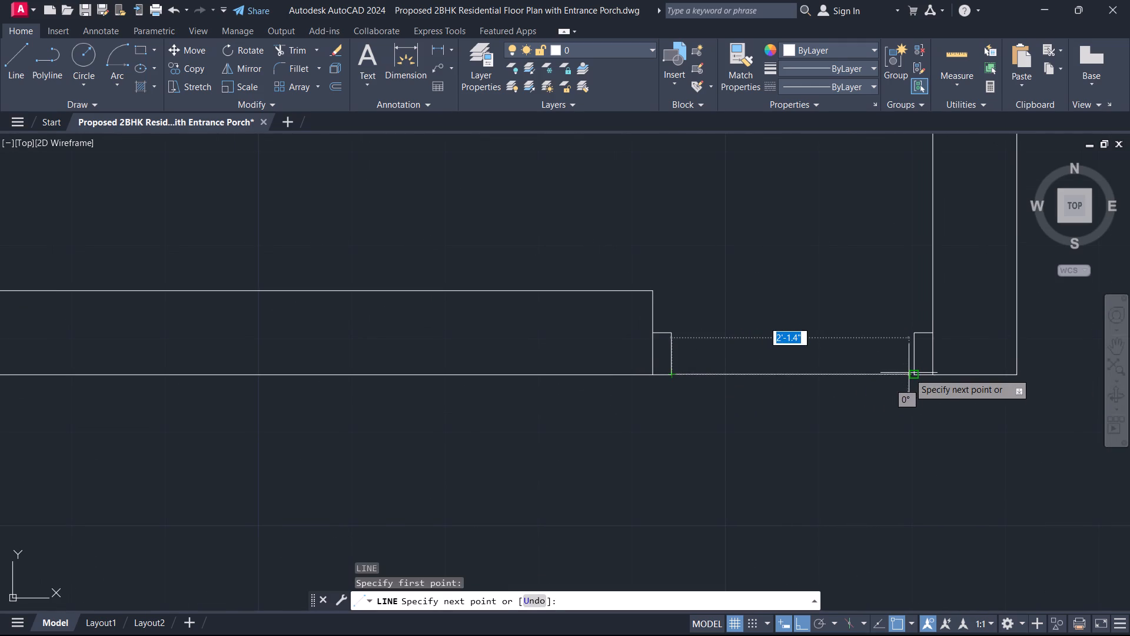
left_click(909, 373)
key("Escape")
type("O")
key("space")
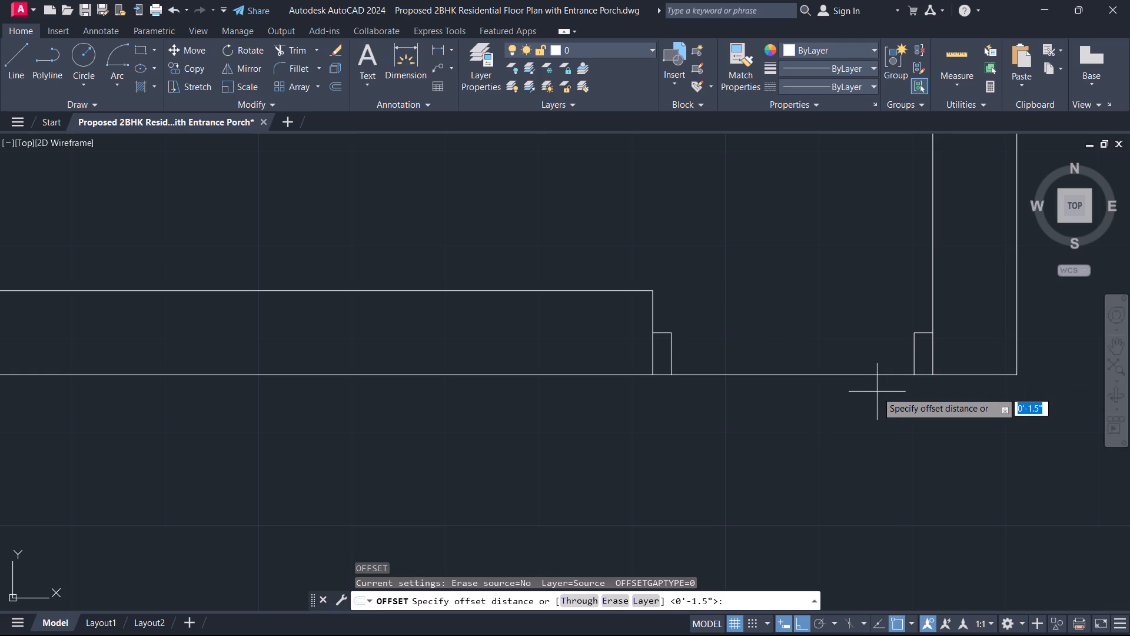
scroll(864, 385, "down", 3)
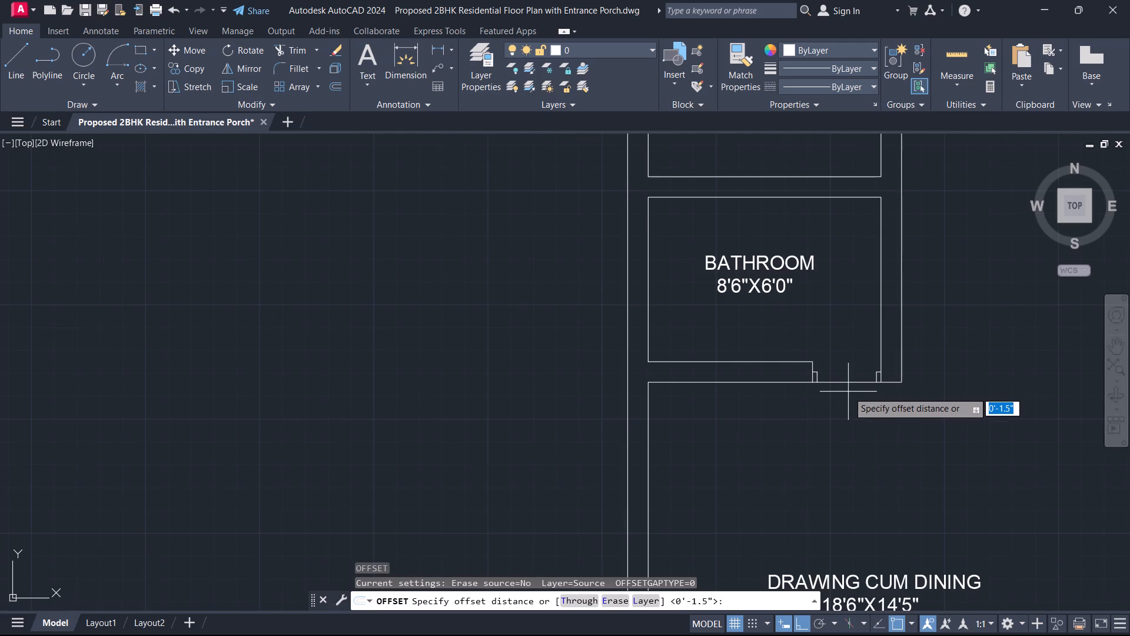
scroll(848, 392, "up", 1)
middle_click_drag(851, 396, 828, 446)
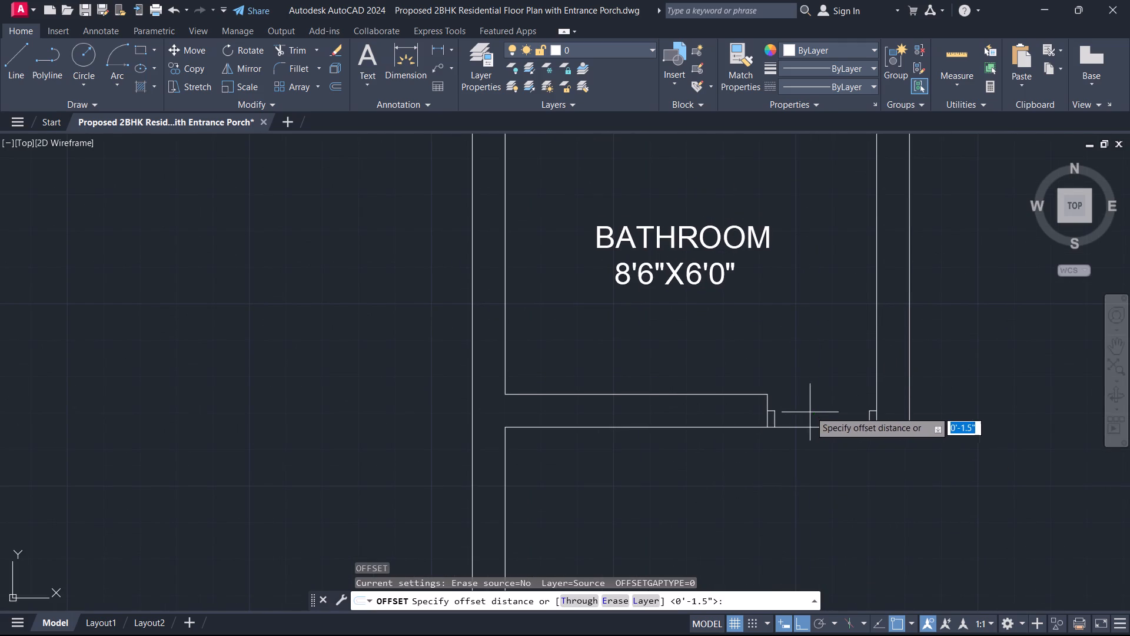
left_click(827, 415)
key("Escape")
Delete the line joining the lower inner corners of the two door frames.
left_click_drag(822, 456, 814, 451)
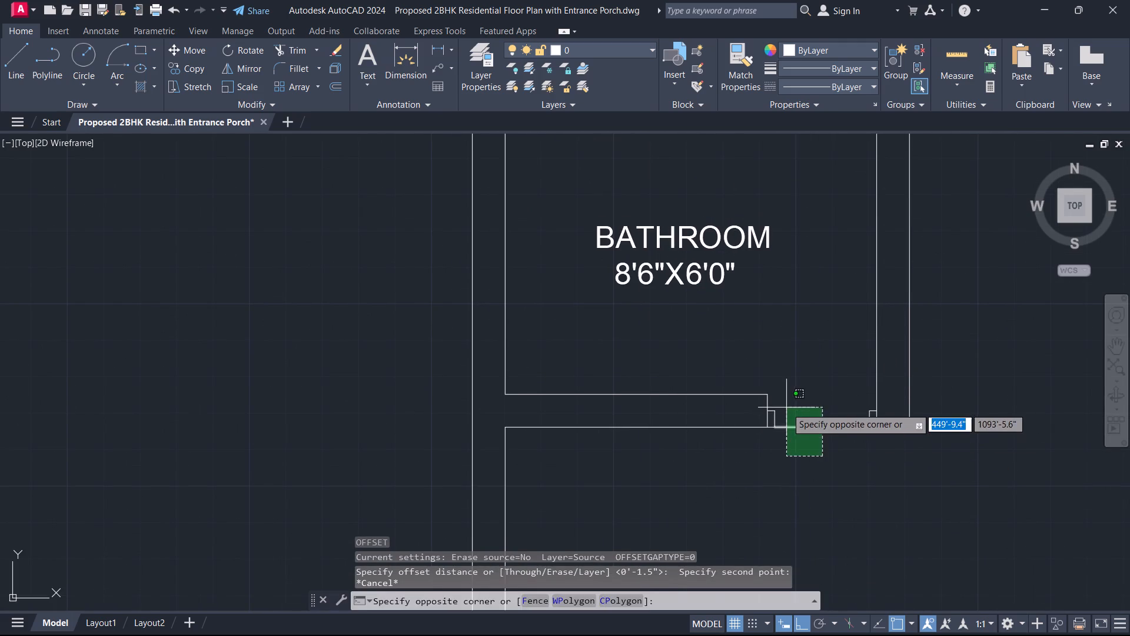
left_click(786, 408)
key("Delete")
Draw a line across the 8'6"X6'0" bathroom's door opening between the two frames' upper inner corners.
key("l")
key("space")
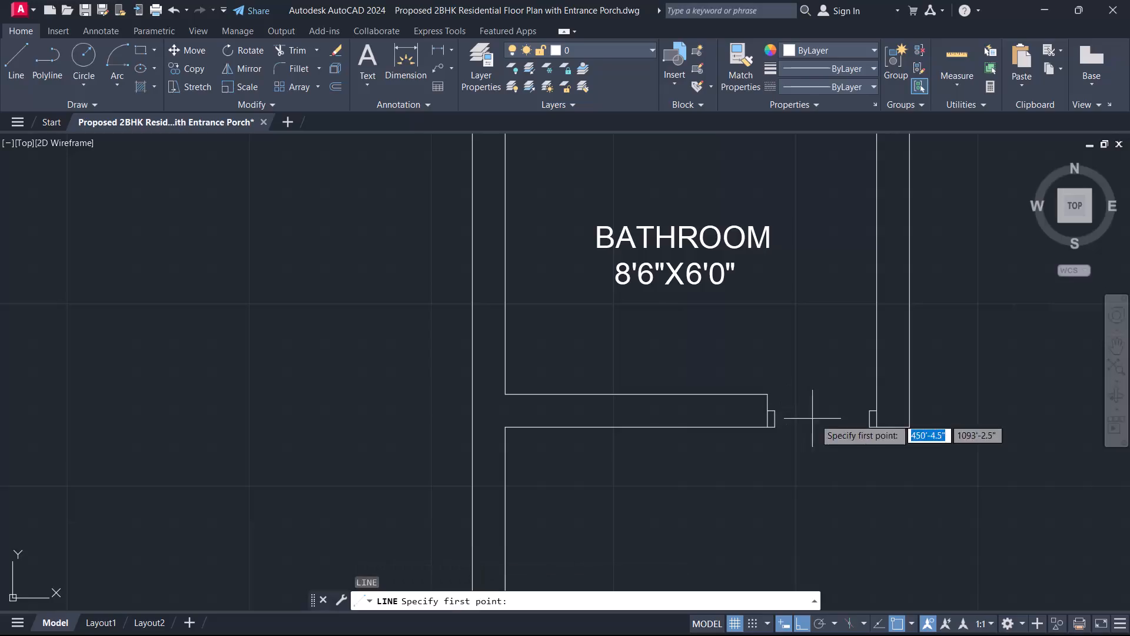
scroll(868, 412, "up", 2)
left_click_drag(868, 412, 856, 409)
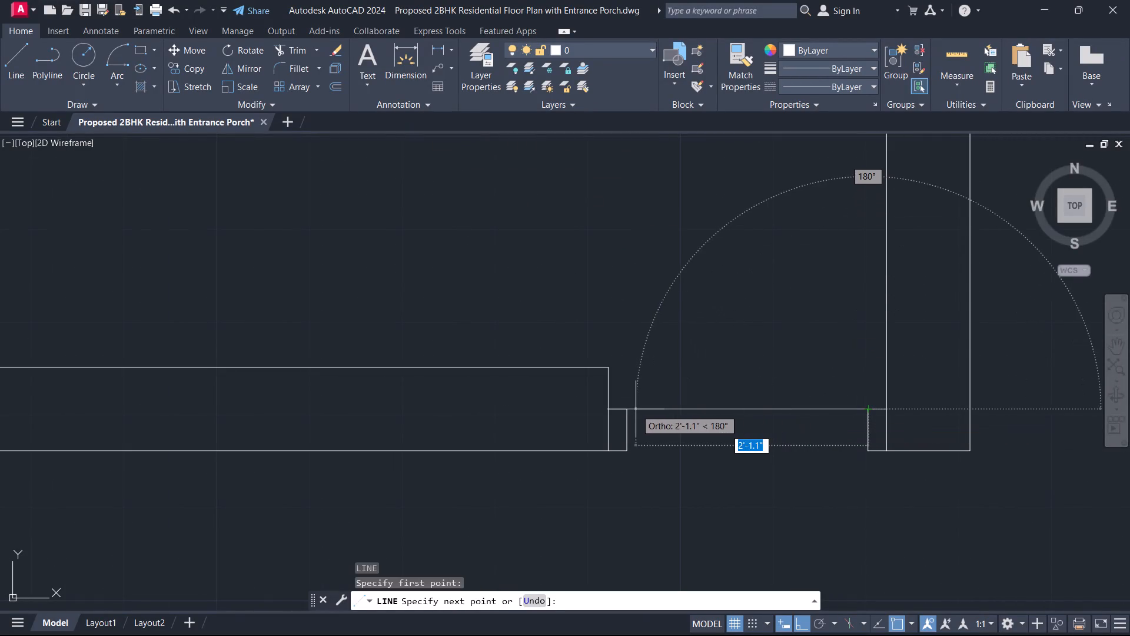
left_click(629, 409)
key("Escape")
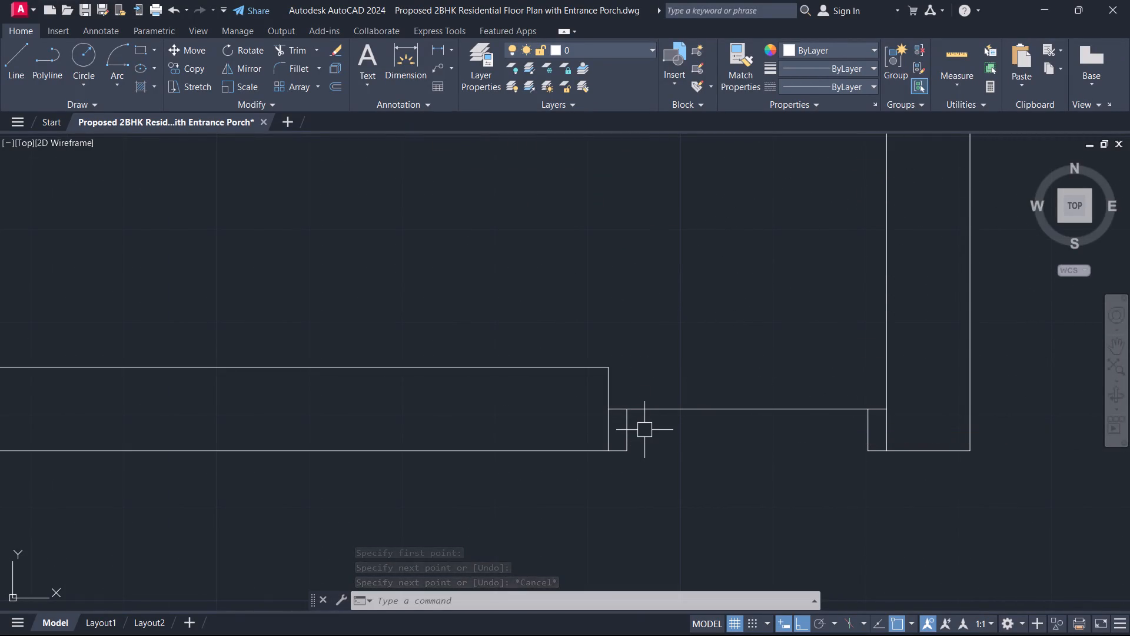
Offset the line across the door opening downward by 1.5" to give the leaf its thickness.
type("O")
key("space")
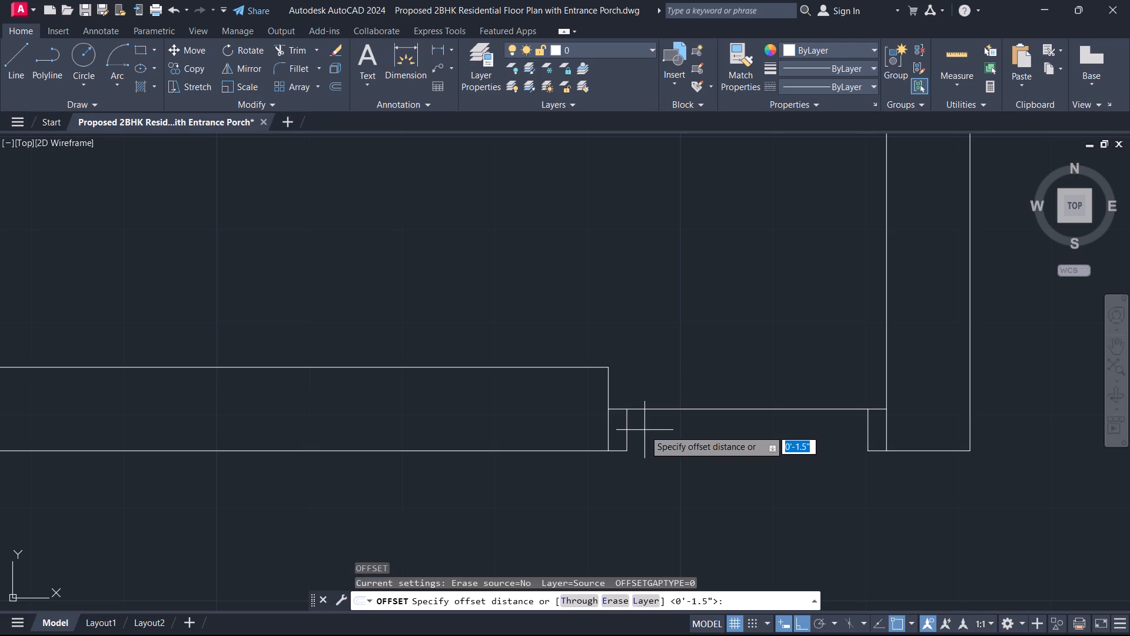
type("1.5")
key("Return")
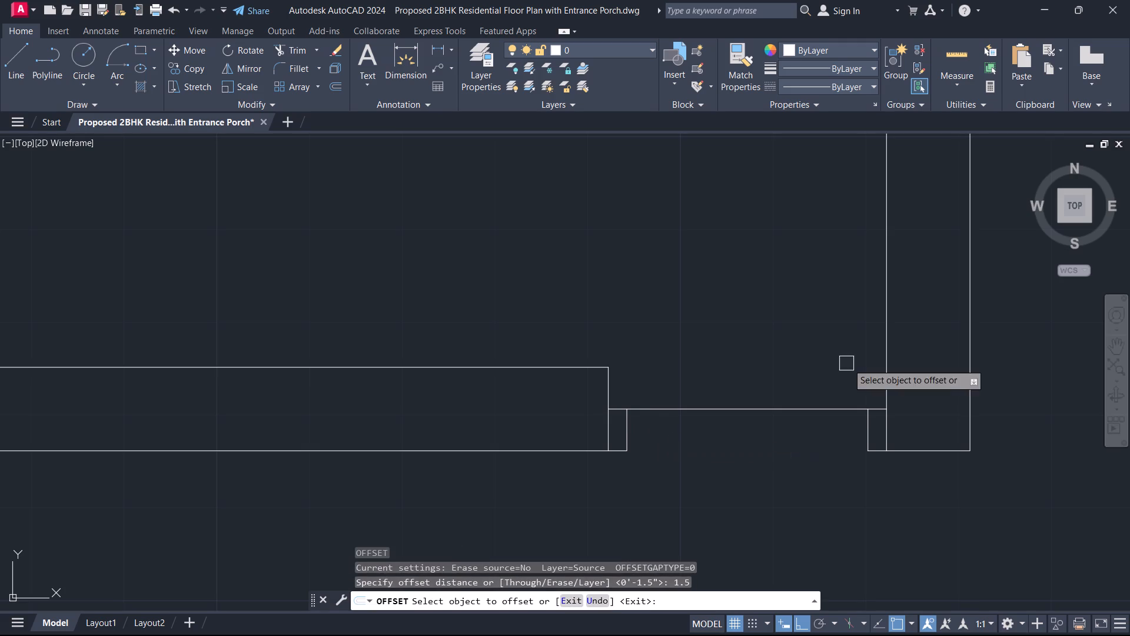
left_click(793, 415)
left_click(785, 452)
key("Escape")
Rotate the two door leaf lines 270° about the right frame's upper inner corner so the leaf opens into the 8'6"X6'0" bathroom.
left_click(785, 452)
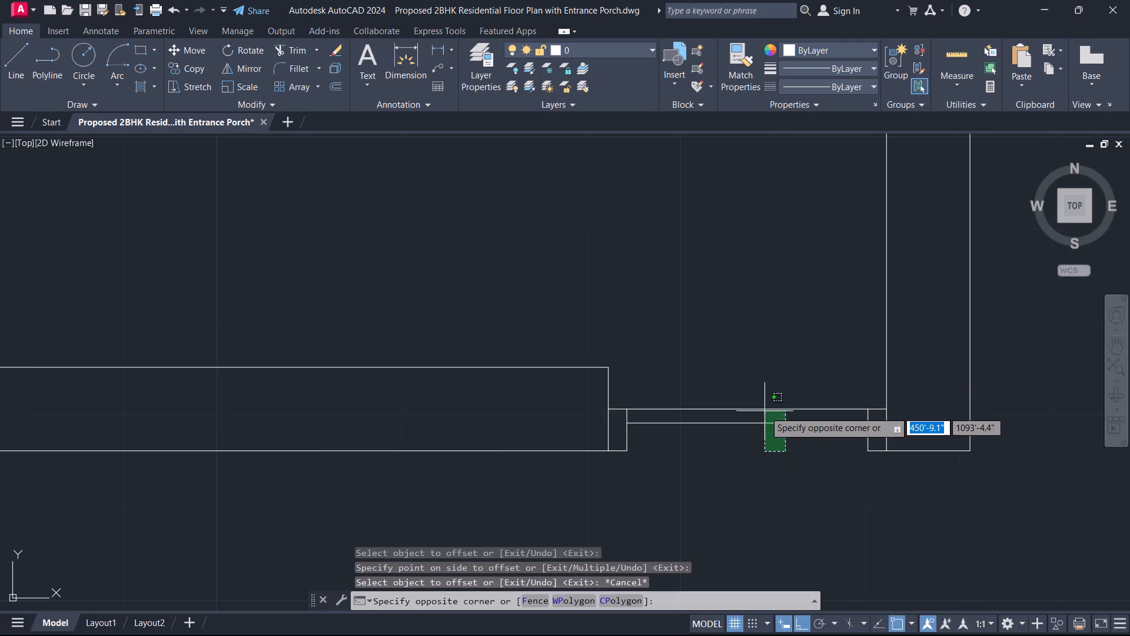
left_click(759, 385)
key("m")
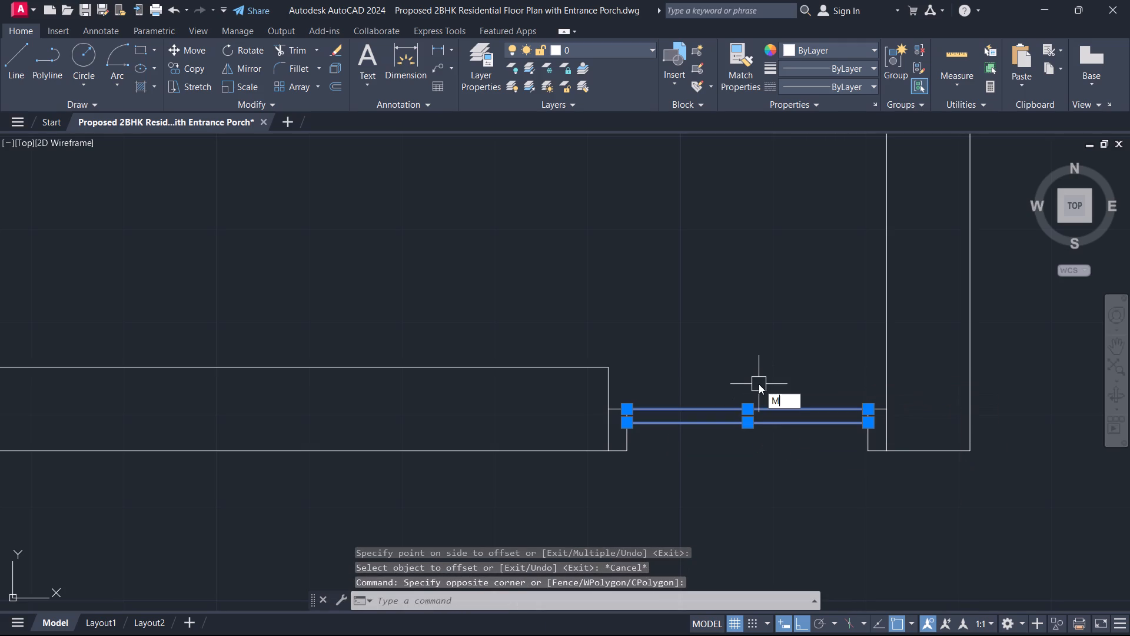
key("BackSpace")
type("RO")
key("space")
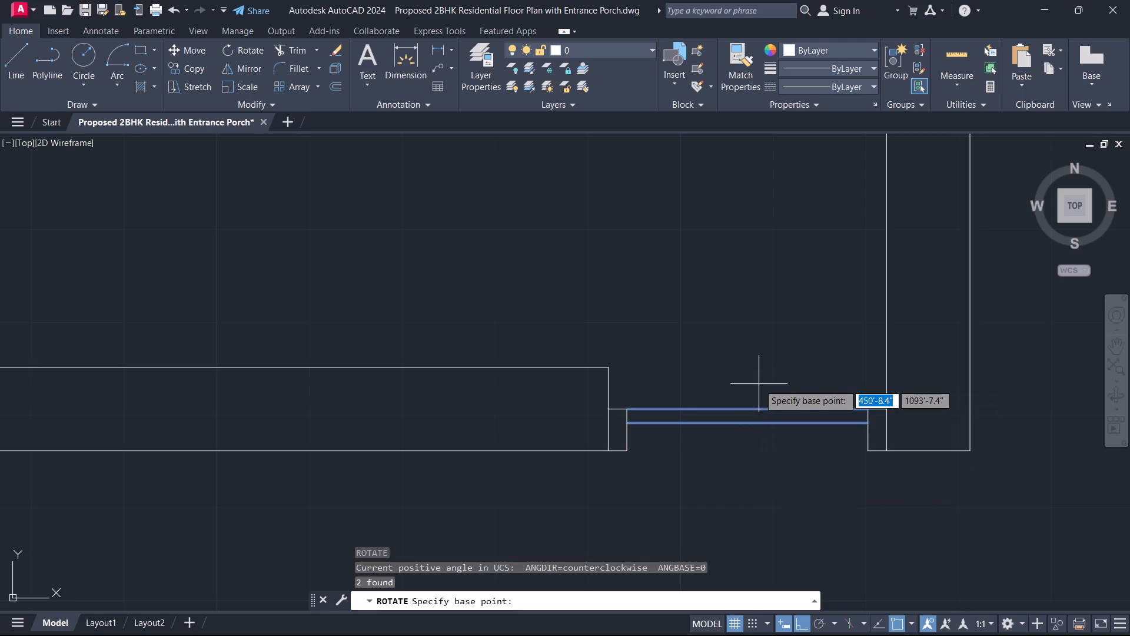
left_click(866, 407)
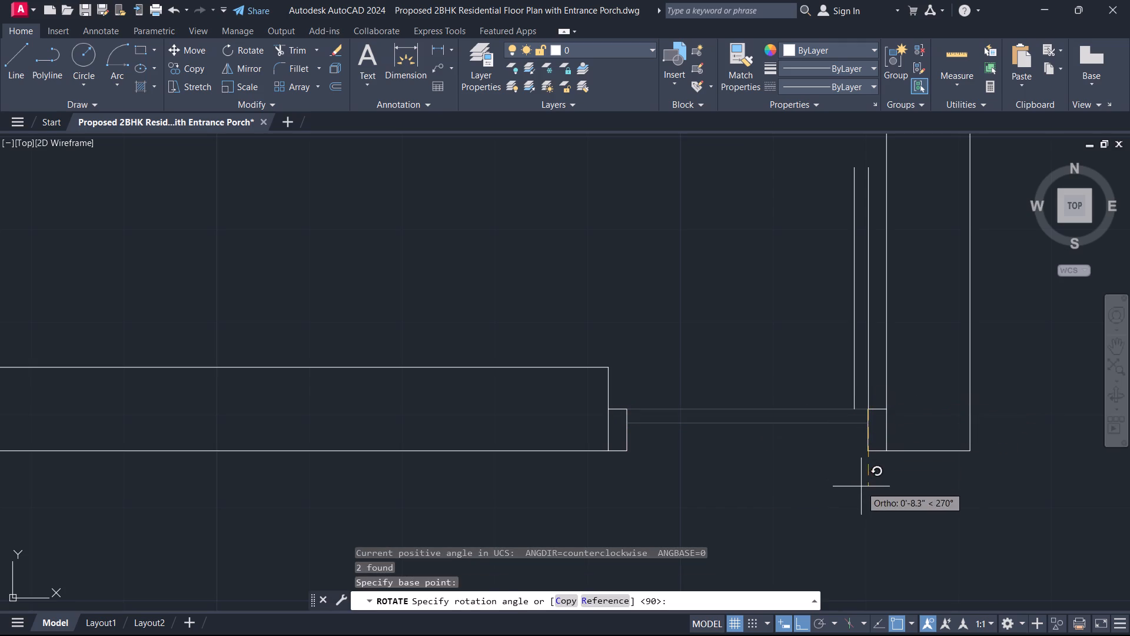
left_click(861, 486)
key("Escape")
Draw a short line closing the lower end of the rotated leaf, from the right frame's upper inner corner.
middle_click_drag(857, 408, 856, 441)
key("l")
key("space")
scroll(870, 452, "up", 3)
left_click(824, 408)
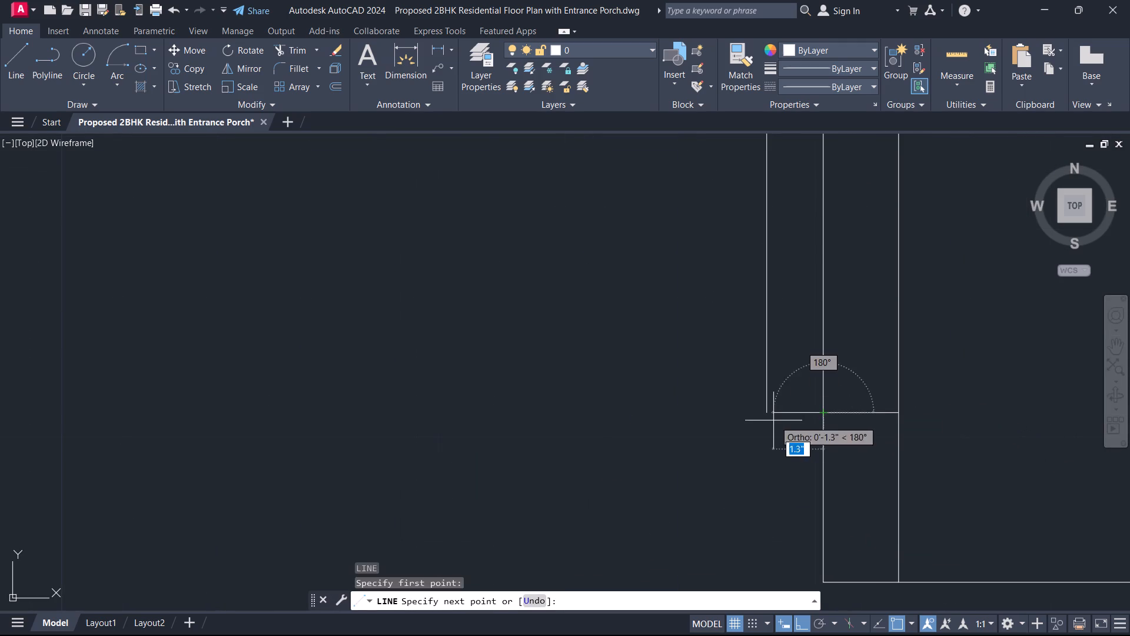
left_click(765, 413)
key("Escape")
Draw the door swing arc from the leaf's top end to the left frame's upper inner corner, centred on the hinge corner.
scroll(765, 413, "down", 2)
middle_click_drag(765, 413, 864, 426)
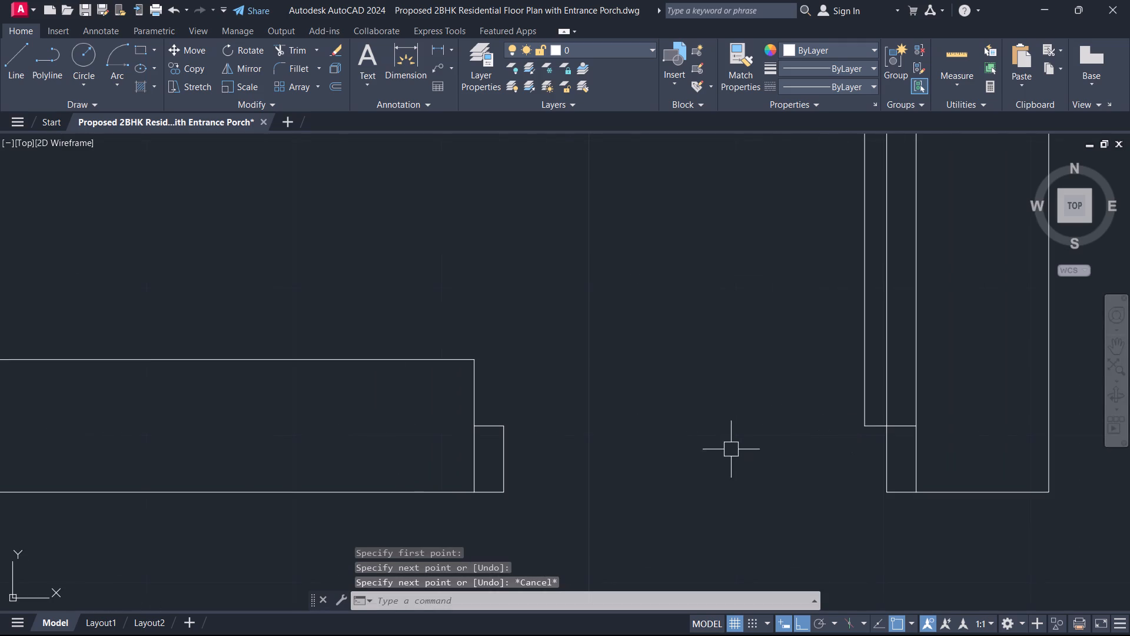
left_click(112, 64)
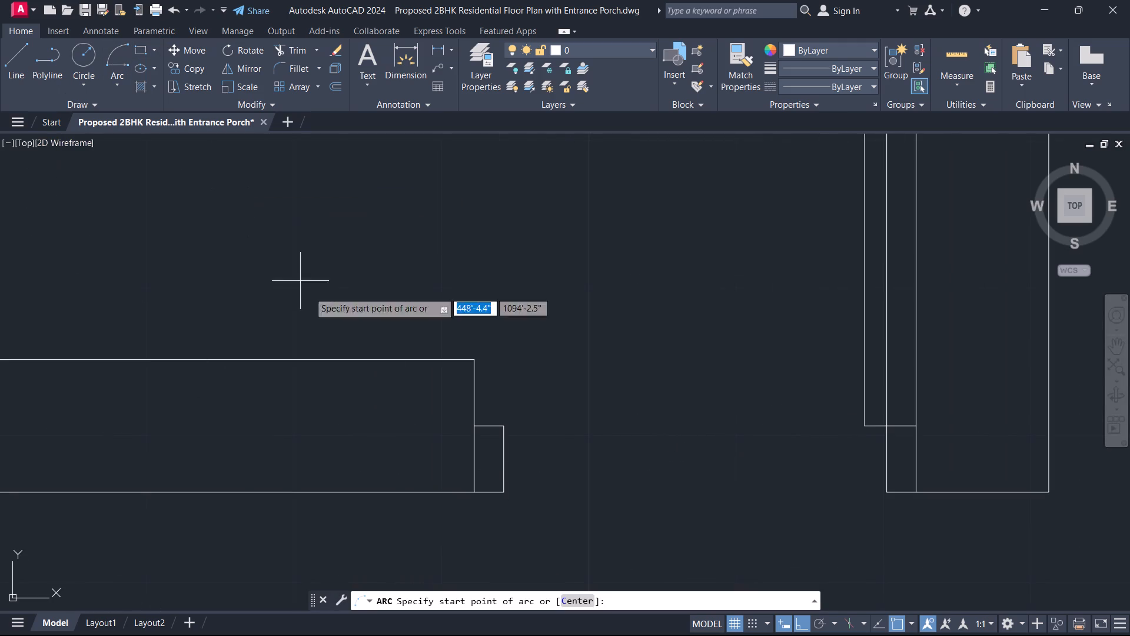
scroll(863, 352, "down", 5)
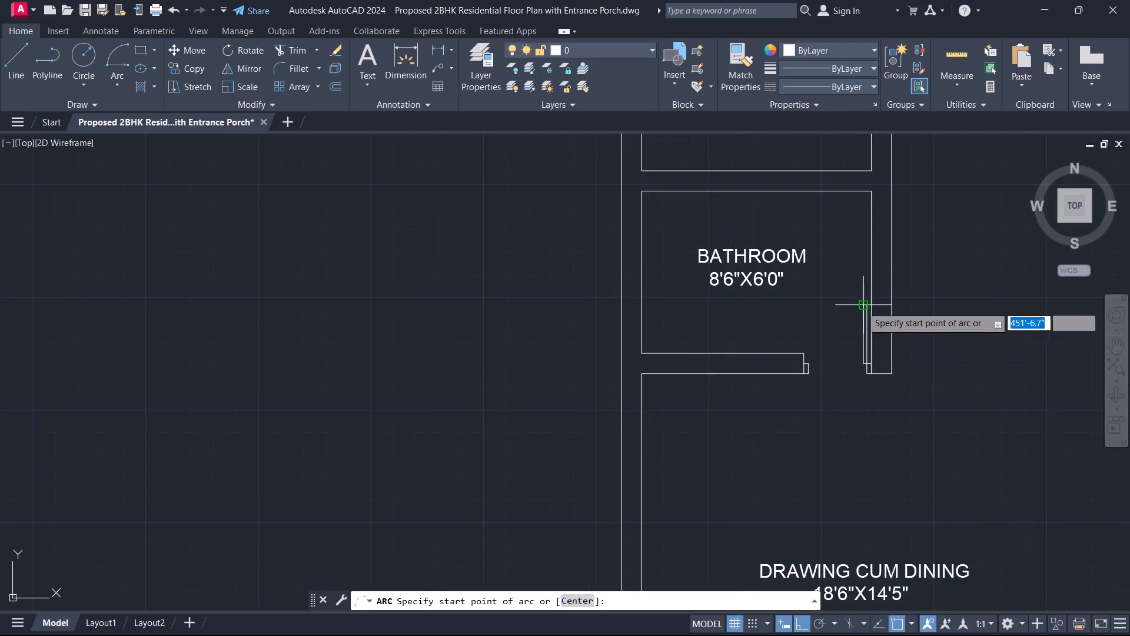
scroll(866, 290, "up", 4)
scroll(875, 359, "up", 1)
left_click(834, 376)
scroll(834, 377, "down", 3)
middle_click_drag(829, 376, 819, 138)
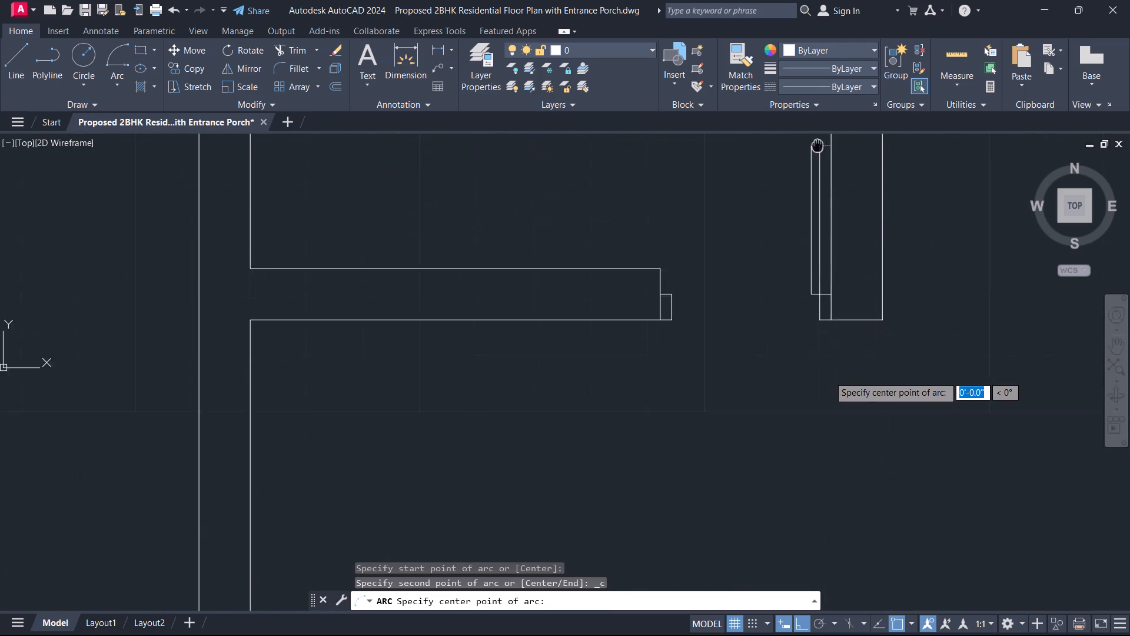
middle_click_drag(819, 138, 822, 132)
left_click(826, 283)
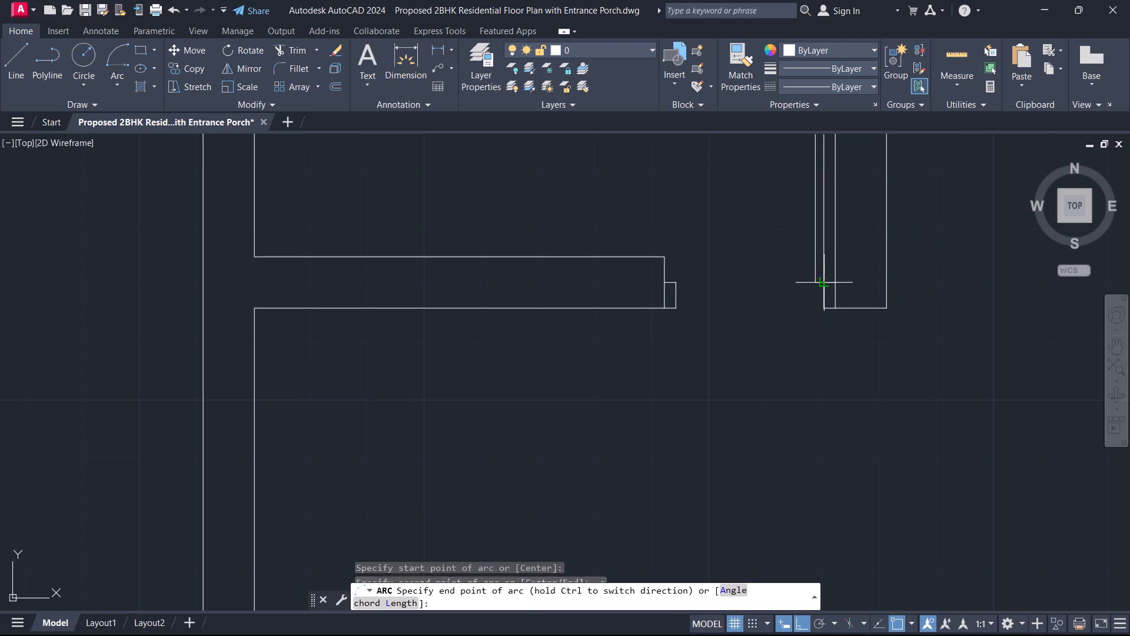
left_click(676, 283)
key("Escape")
middle_click_drag(711, 272, 692, 389)
scroll(711, 272, "down", 1)
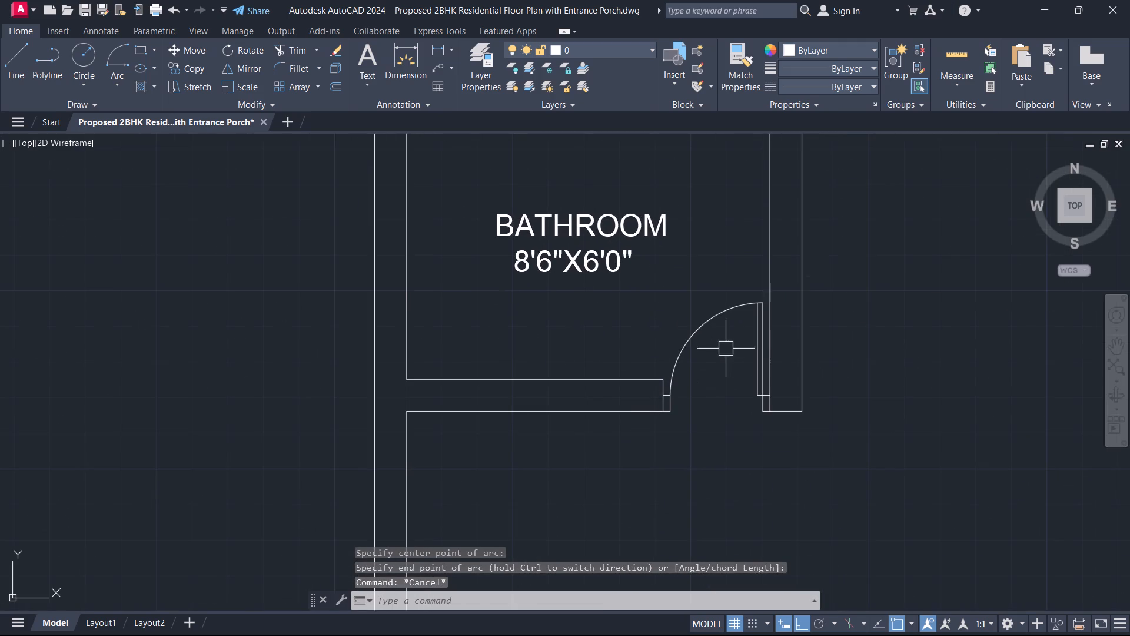
Trim the end of the leaf's inner line that projects above the swing arc.
scroll(777, 308, "up", 11)
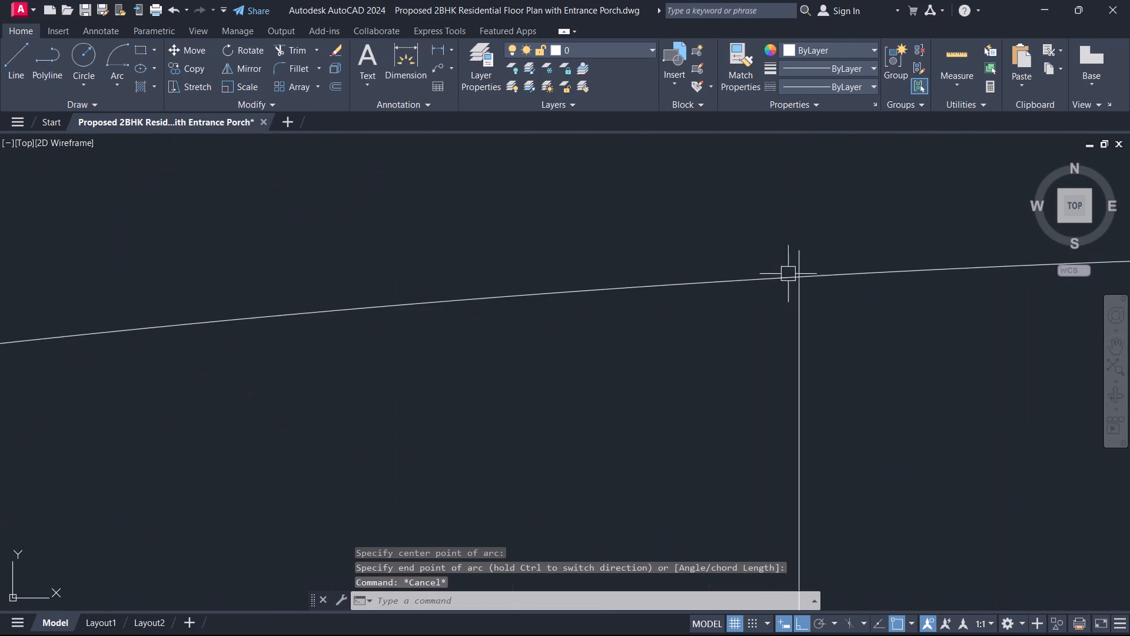
scroll(791, 276, "up", 2)
key("t")
key("r")
key("space")
left_click(836, 231)
left_click(720, 245)
key("Escape")
scroll(724, 243, "up", 1)
scroll(724, 243, "down", 5)
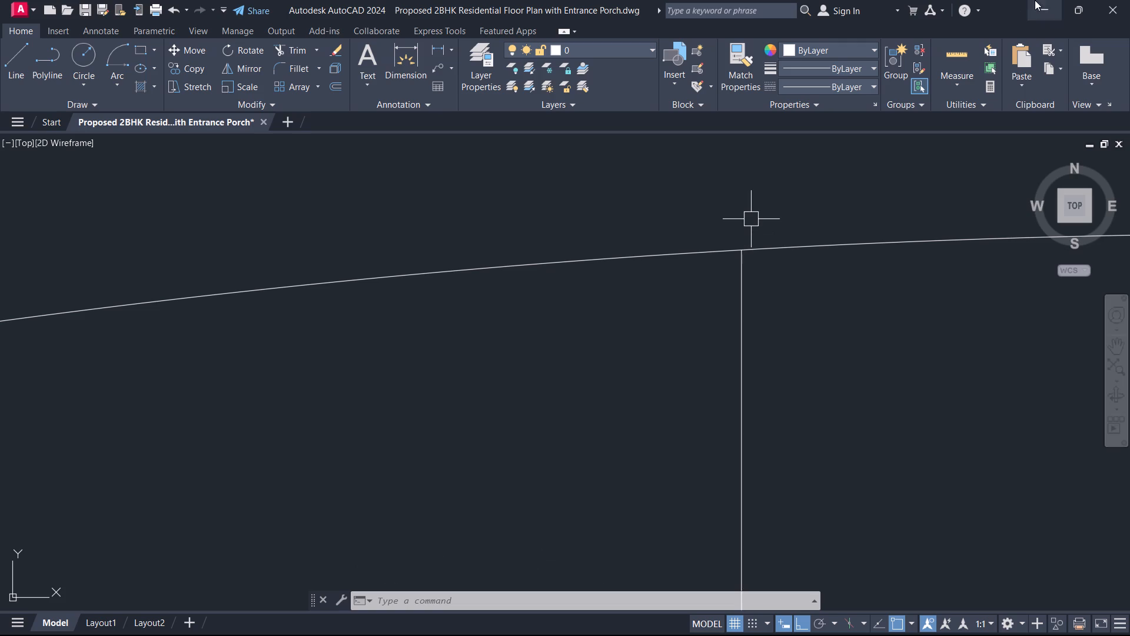
Draw a 2" by 4.5" door frame on the lower wall end of the verandah entrance, from the wall end's midpoint to its outer corner.
scroll(755, 308, "up", 1)
scroll(738, 319, "down", 20)
middle_click_drag(682, 433, 694, 347)
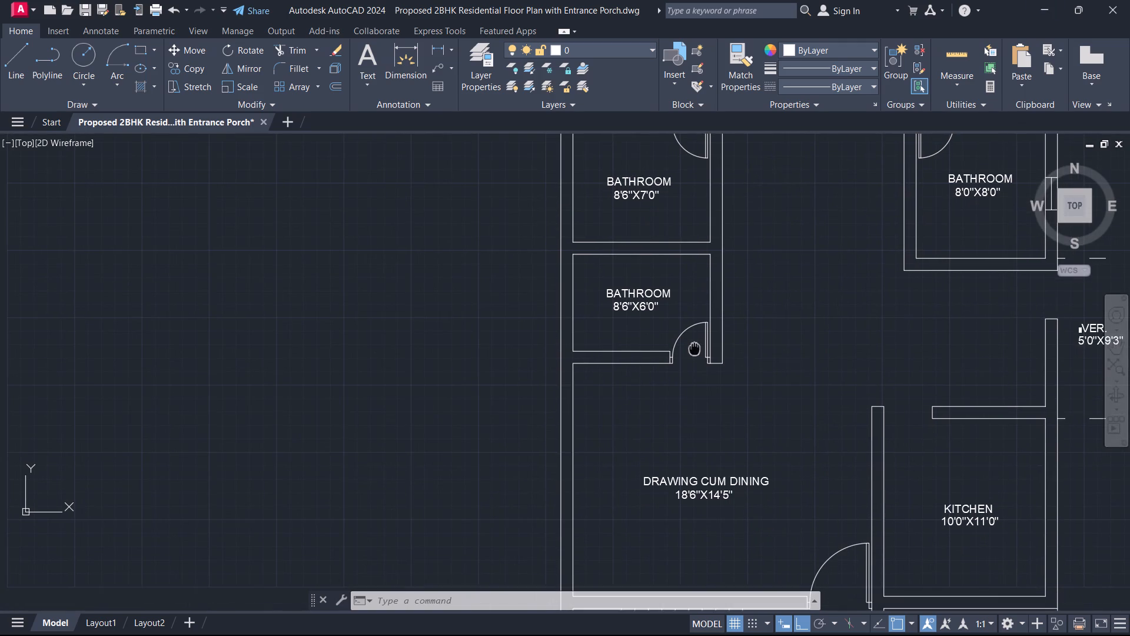
middle_click_drag(694, 347, 694, 342)
scroll(843, 395, "down", 2)
scroll(948, 370, "up", 2)
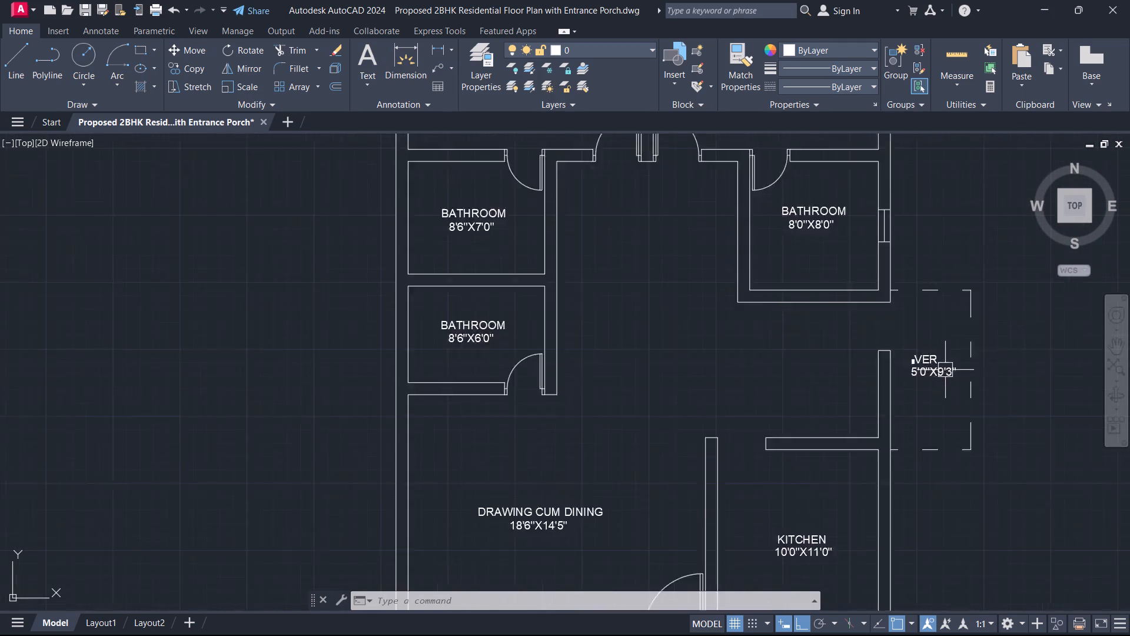
scroll(945, 370, "up", 1)
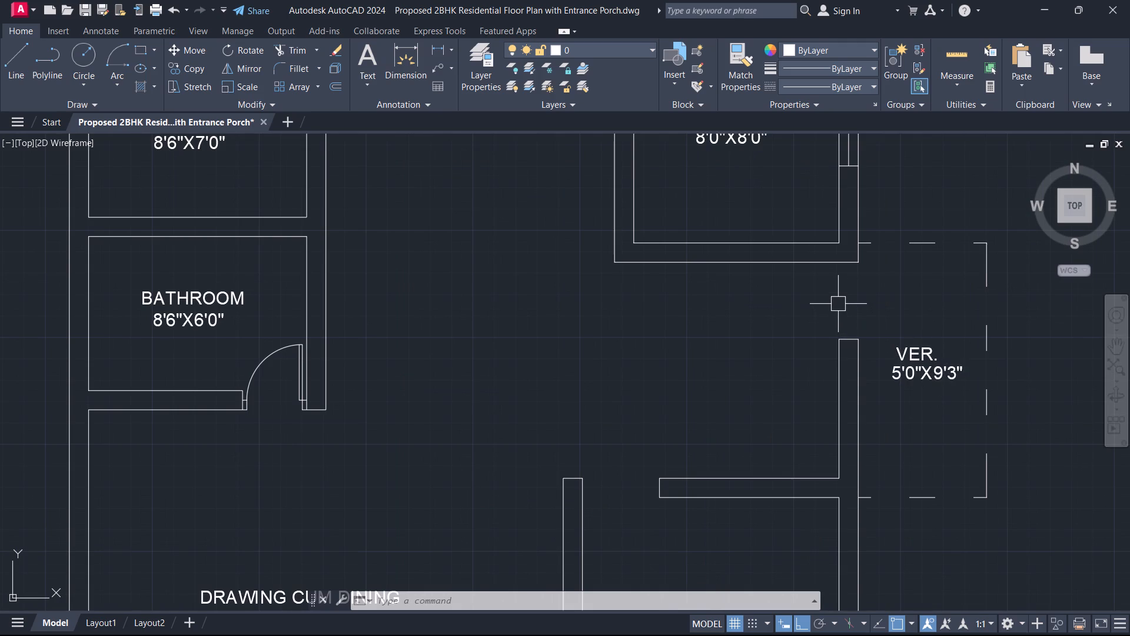
type("L")
key("space")
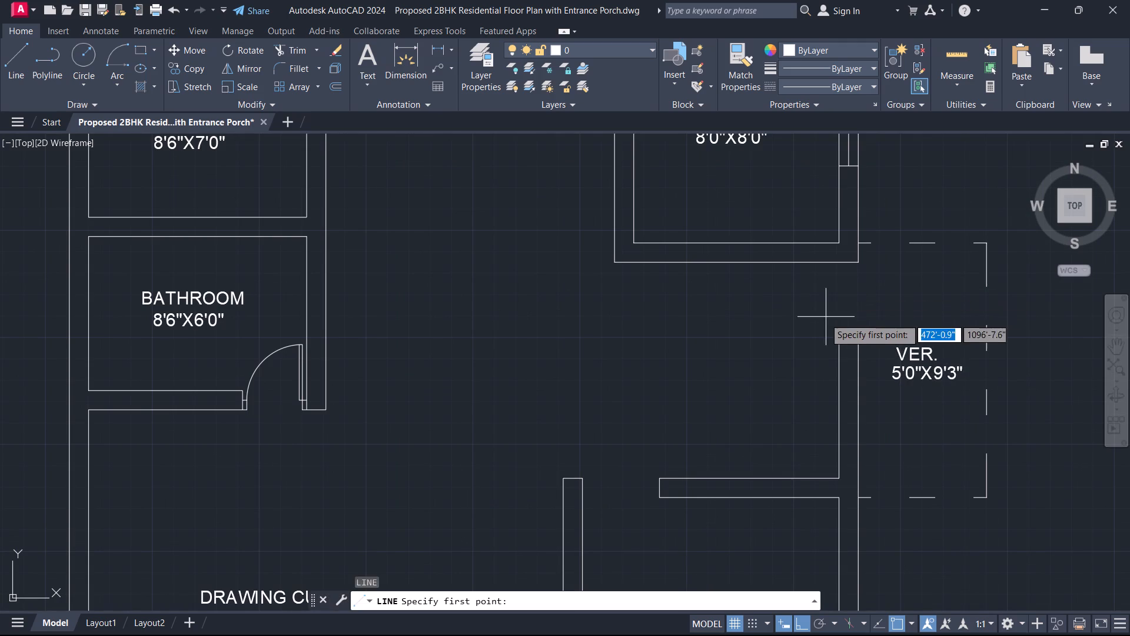
scroll(825, 318, "up", 3)
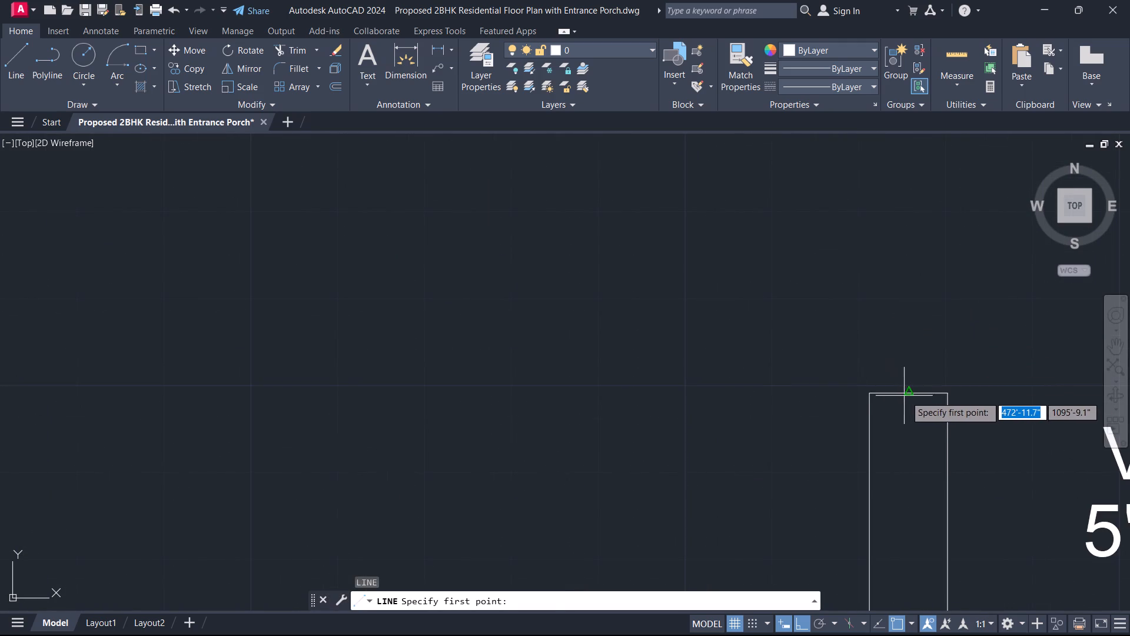
left_click(909, 395)
key("2")
key("Return")
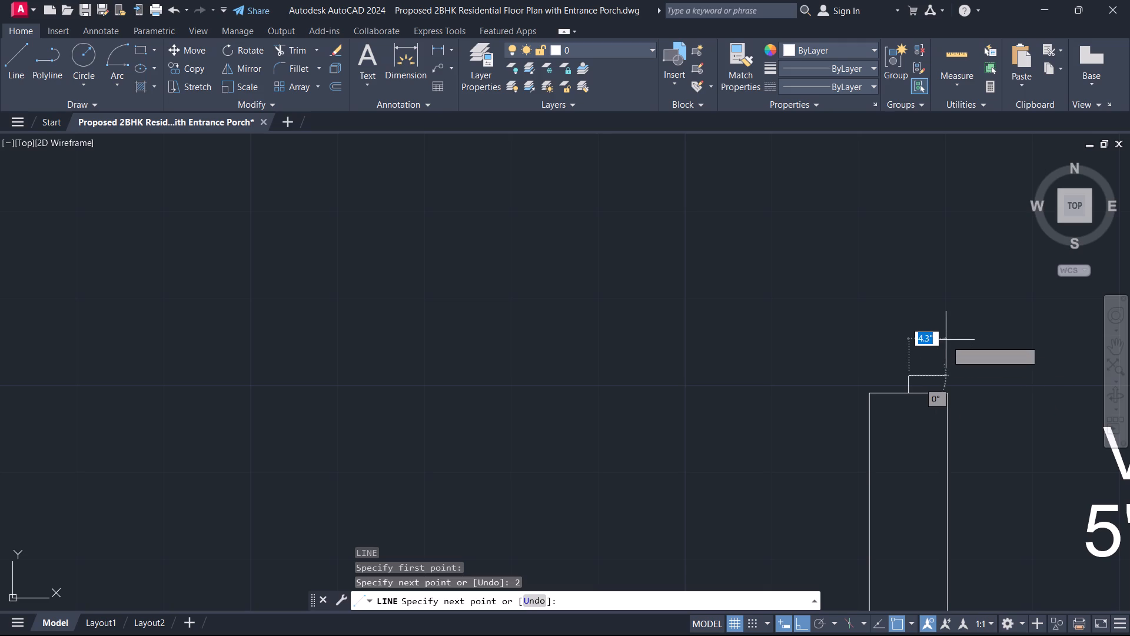
type("4.5")
key("Return")
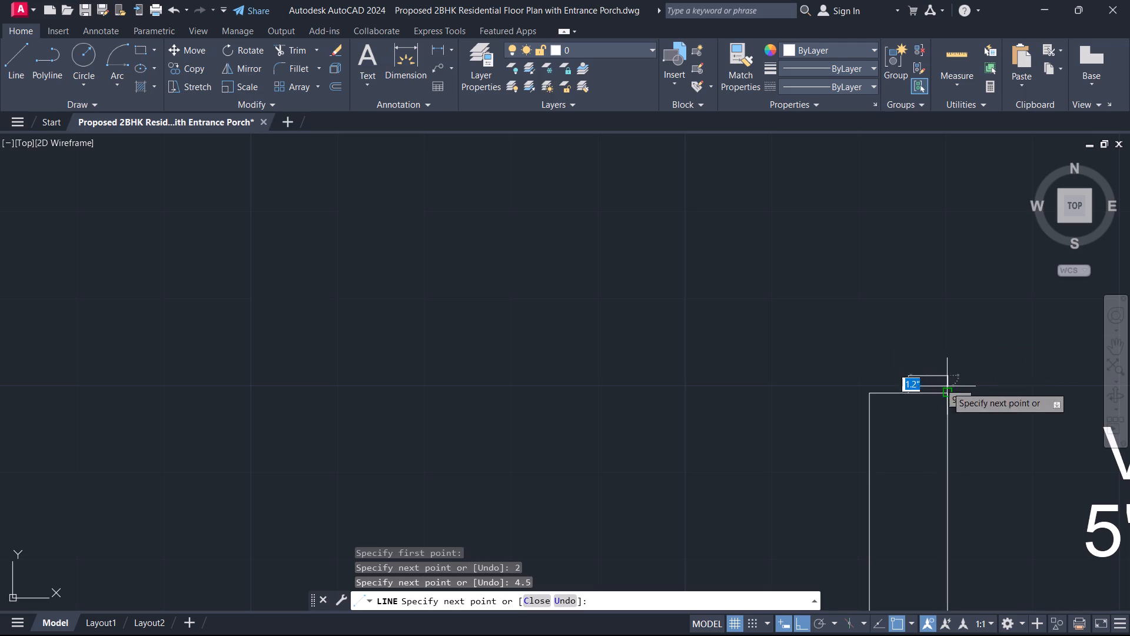
scroll(946, 386, "up", 4)
left_click(940, 440)
key("Escape")
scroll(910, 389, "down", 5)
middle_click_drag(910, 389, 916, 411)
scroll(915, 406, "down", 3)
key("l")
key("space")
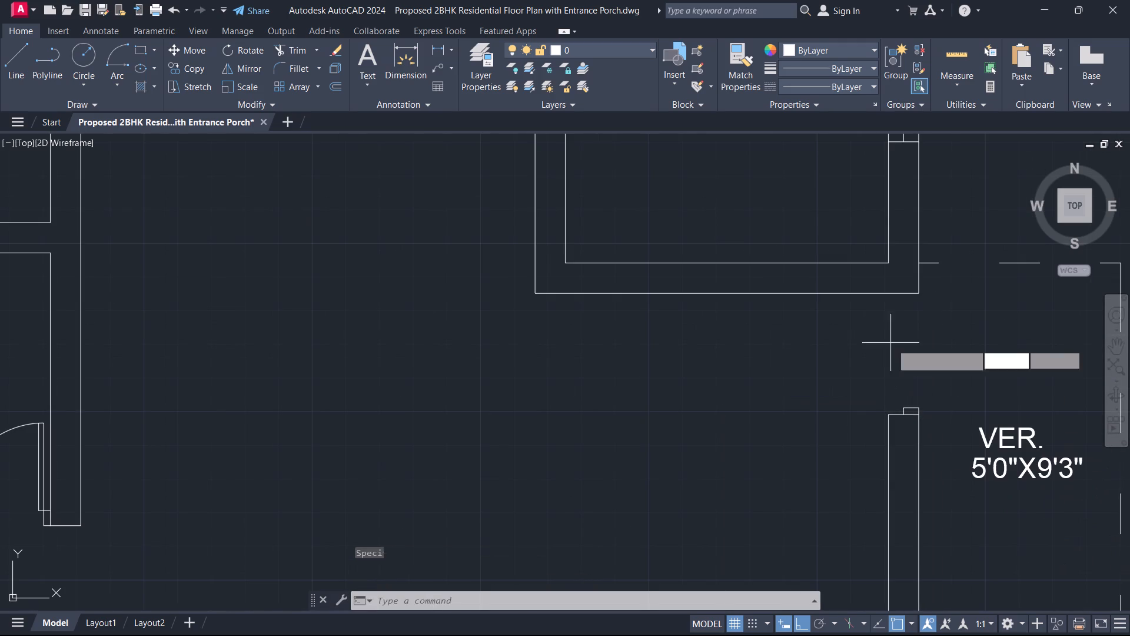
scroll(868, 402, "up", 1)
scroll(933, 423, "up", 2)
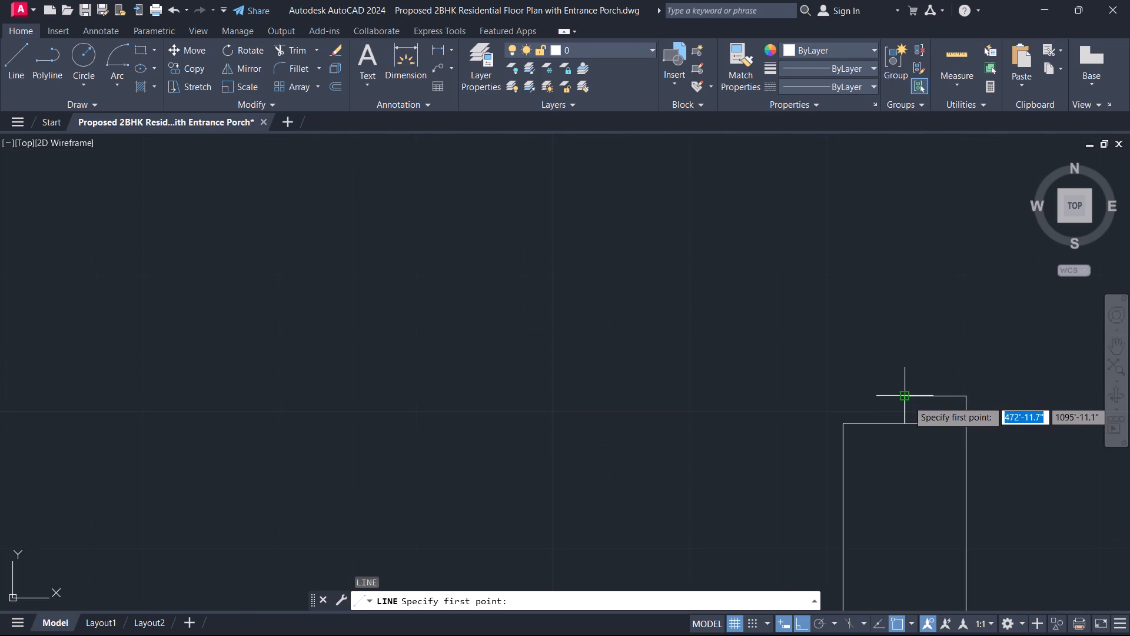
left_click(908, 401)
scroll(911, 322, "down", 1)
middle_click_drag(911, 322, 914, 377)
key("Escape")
Copy the door frame 3'0" straight up to the wall corner on the other side of the verandah entrance.
scroll(940, 432, "up", 2)
left_click_drag(985, 430, 985, 431)
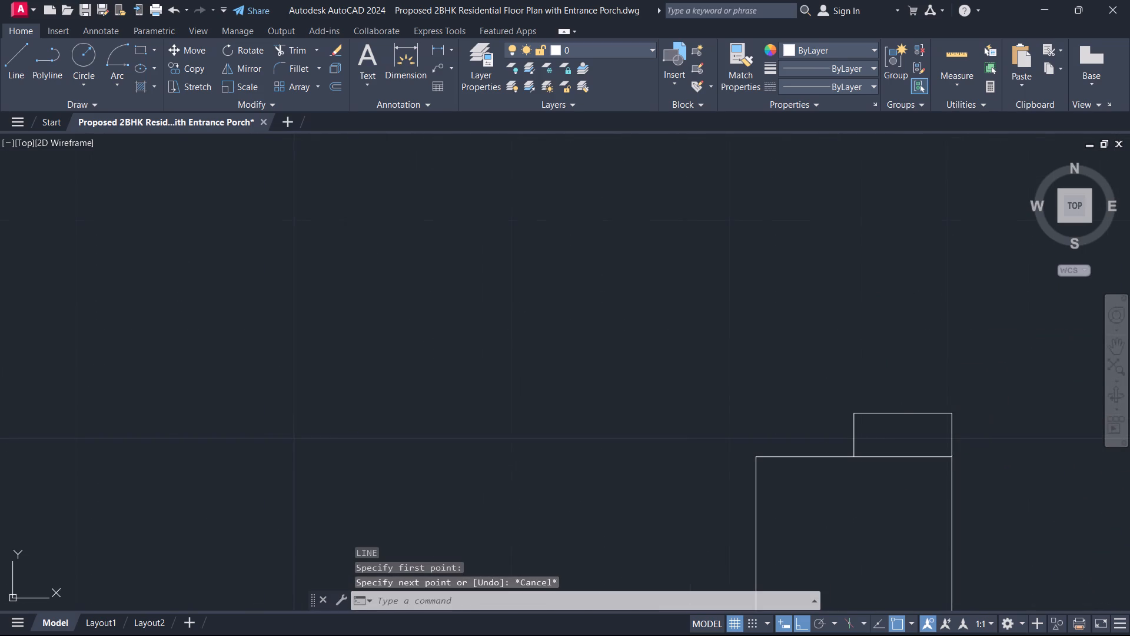
left_click_drag(985, 431, 959, 415)
left_click(798, 387)
key("c")
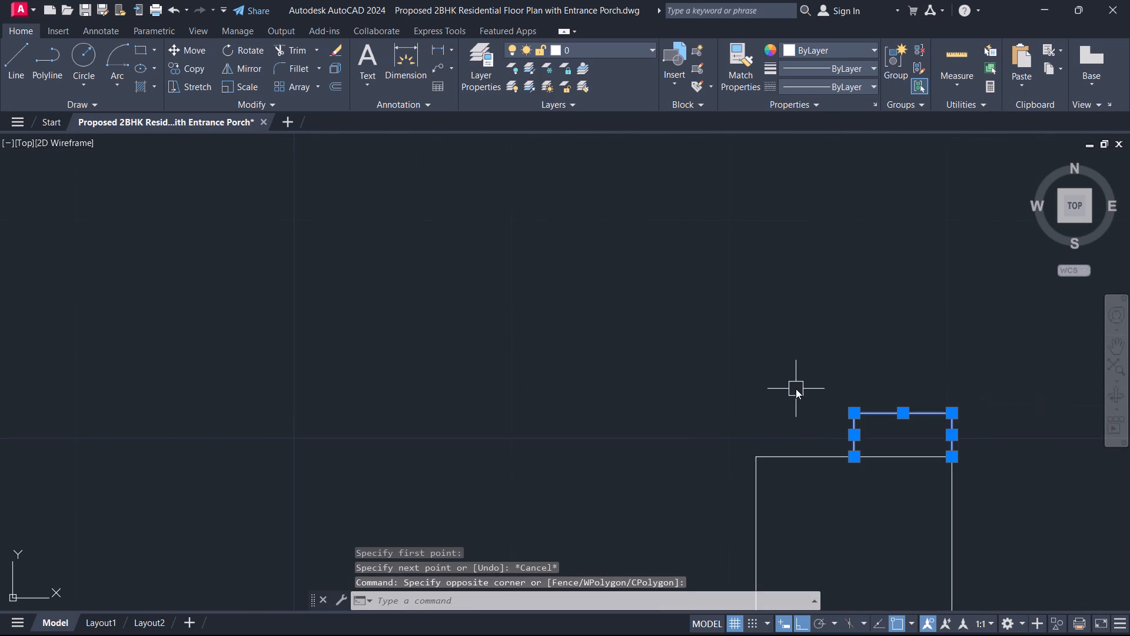
type("O")
key("space")
scroll(816, 466, "up", 1)
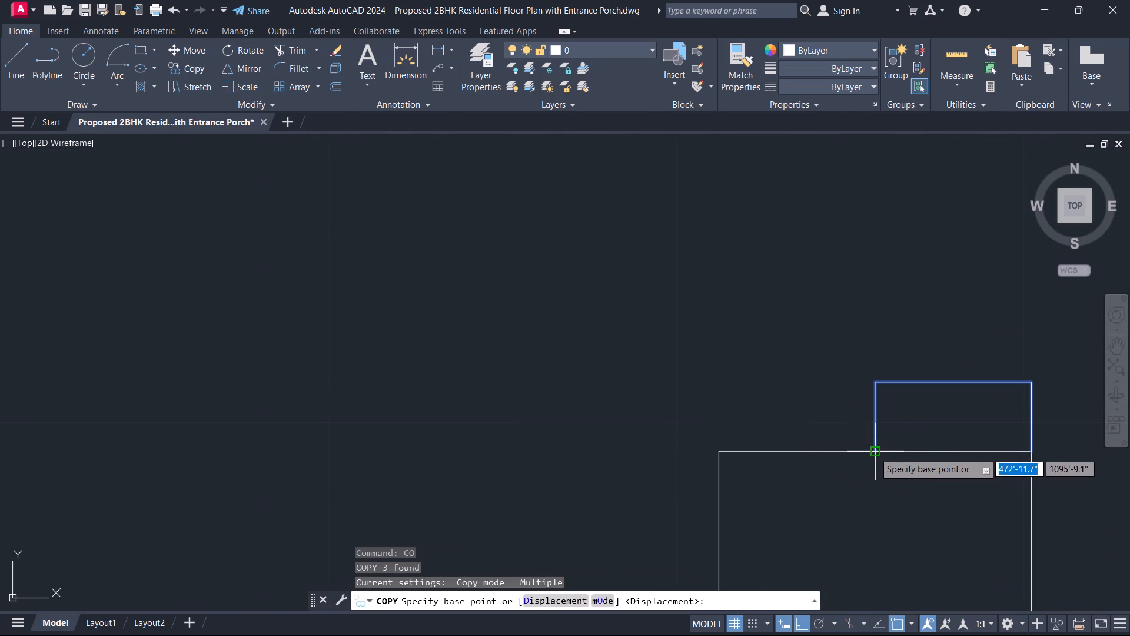
left_click(874, 452)
scroll(853, 369, "down", 4)
middle_click_drag(853, 369, 837, 635)
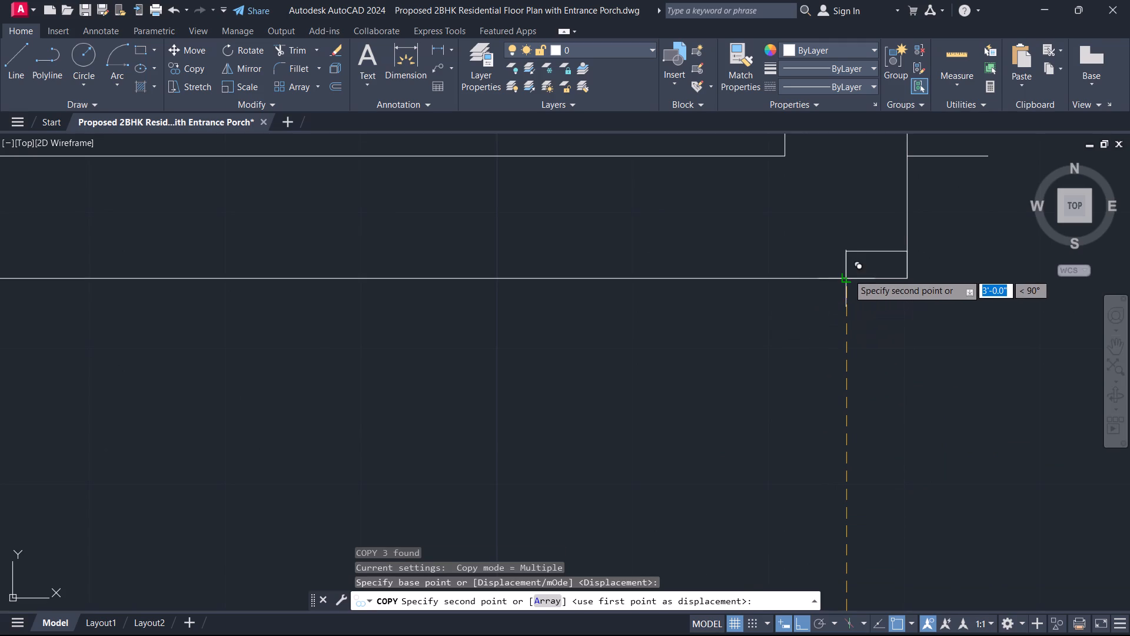
left_click(848, 274)
key("Escape")
Mirror the copied frame about the upper wall's lower edge into the door opening, erasing the source objects.
left_click_drag(819, 233, 875, 290)
left_click(999, 355)
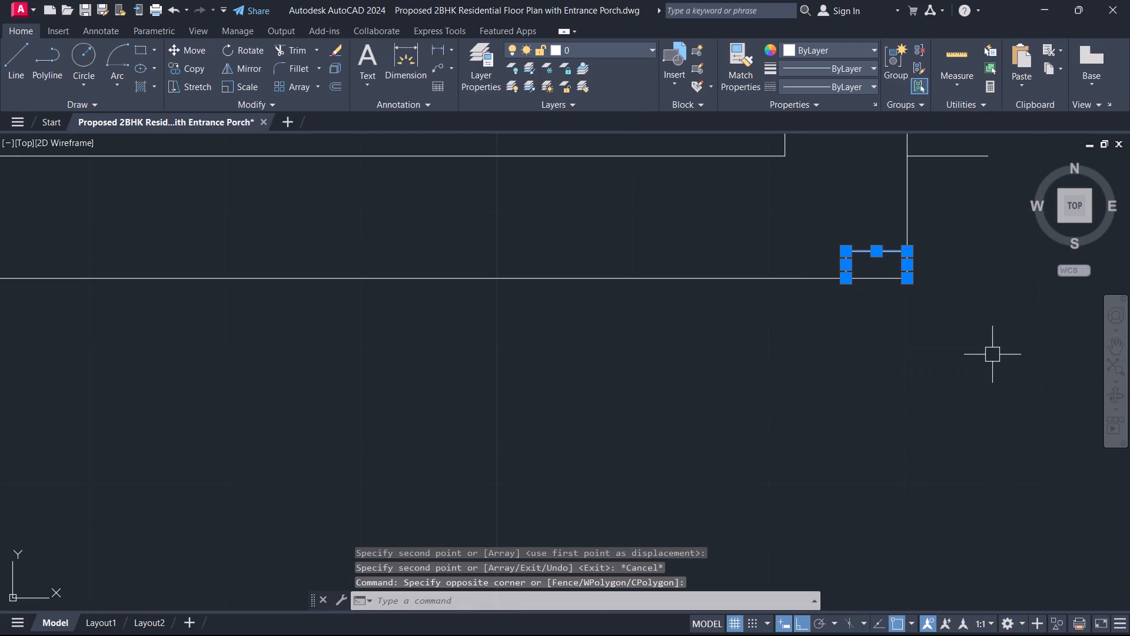
type("MI")
key("space")
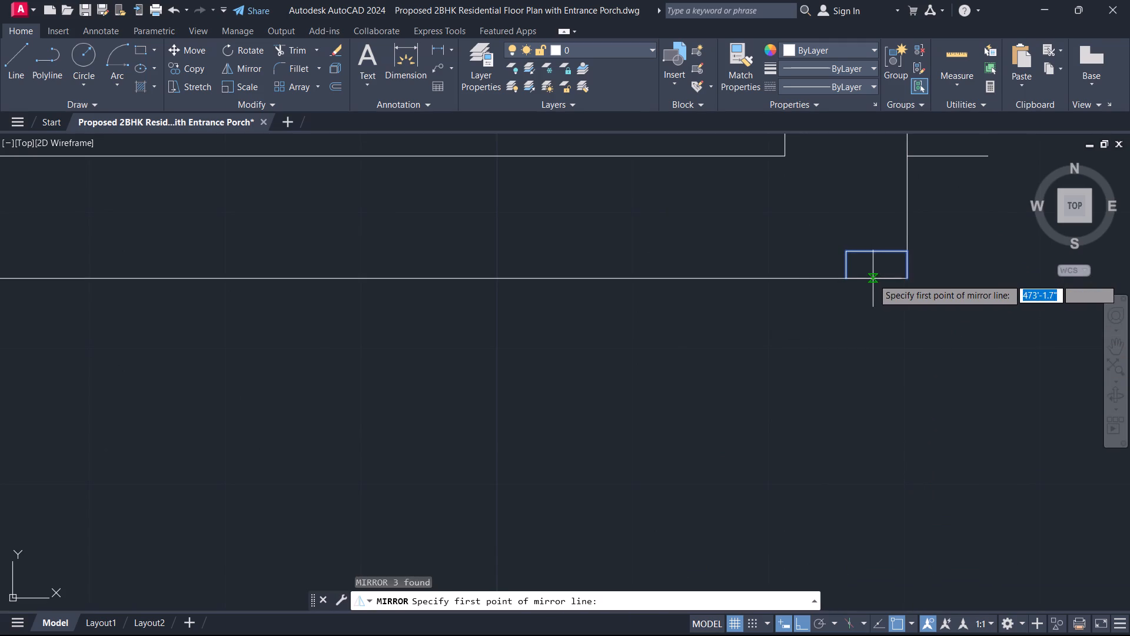
left_click(874, 280)
left_click(817, 280)
left_click_drag(863, 315, 817, 280)
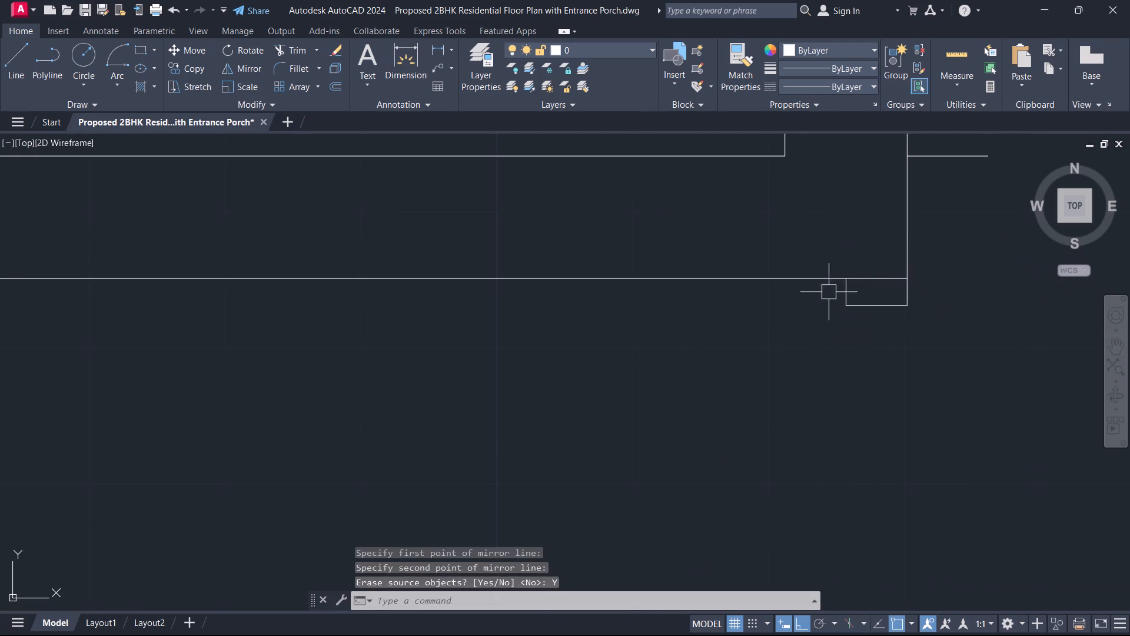
key("Escape")
Draw a vertical line across the verandah door opening between the two frames' facing corners on the room side.
scroll(853, 321, "down", 3)
middle_click_drag(849, 320, 828, 251)
key("l")
key("space")
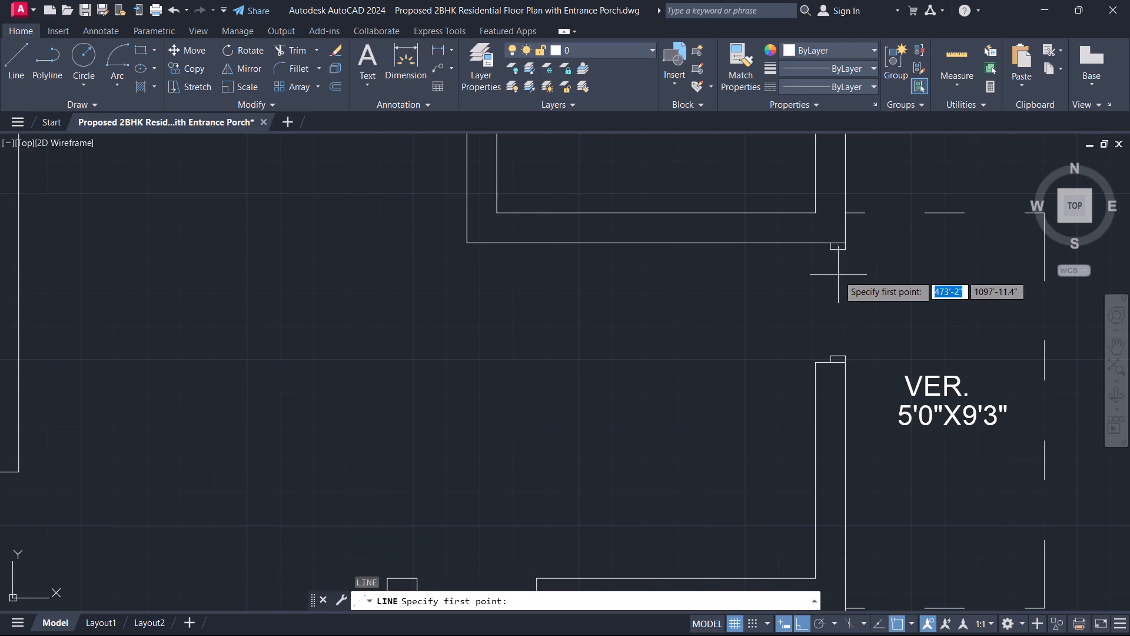
scroll(846, 297, "up", 2)
left_click(799, 178)
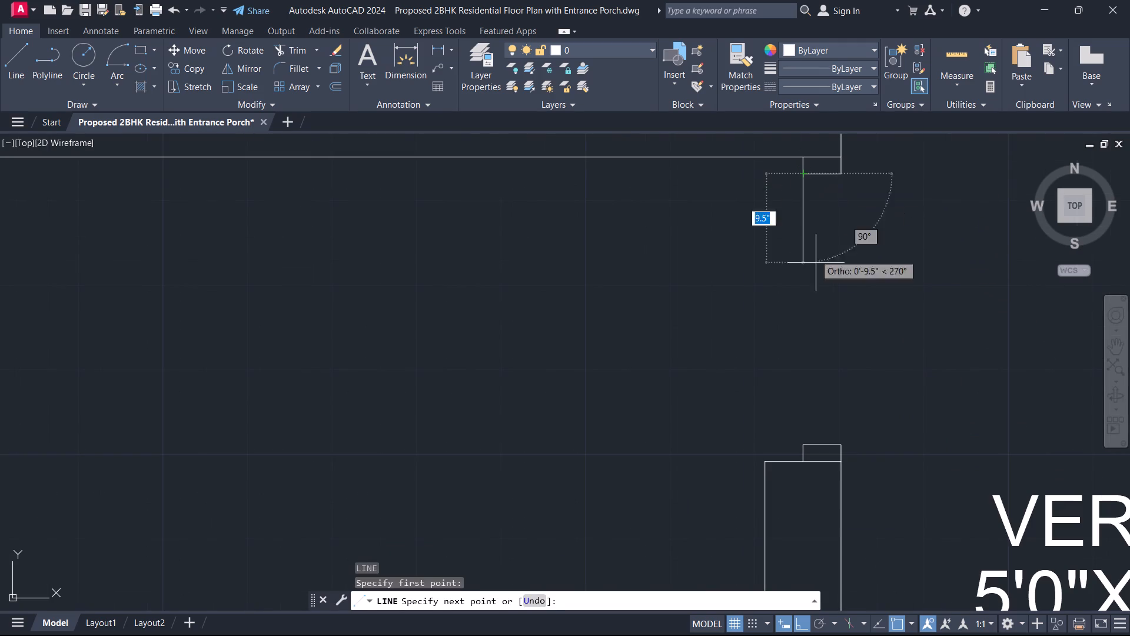
left_click(801, 443)
key("Escape")
Offset the line across the verandah door opening by 1.5" toward the verandah for the leaf thickness.
key("o")
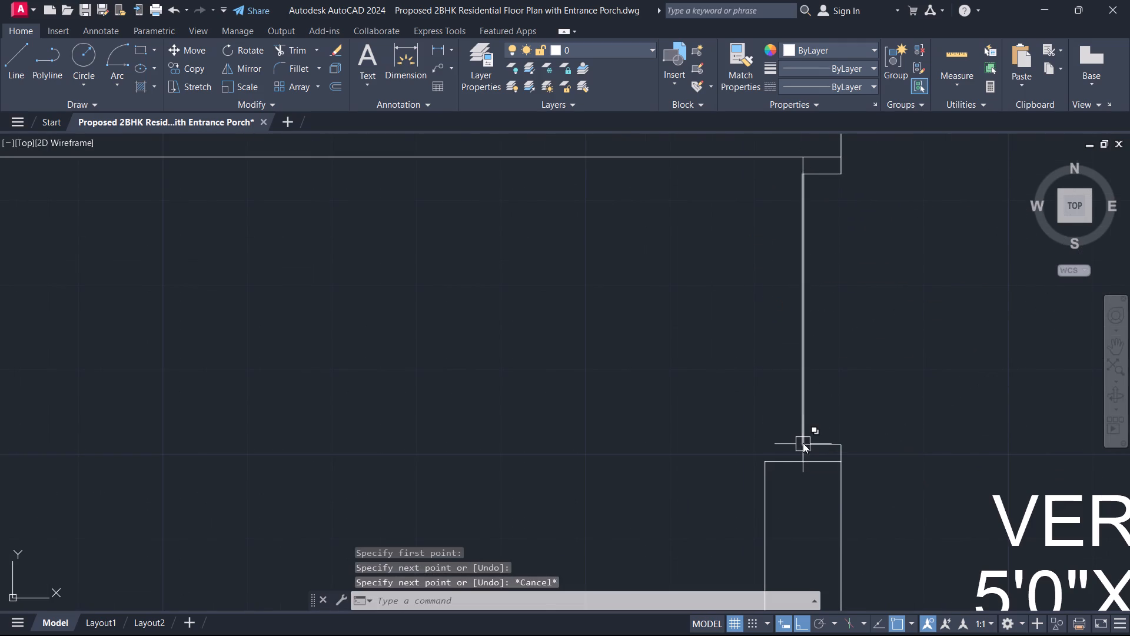
key("space")
type("1.5")
key("Return")
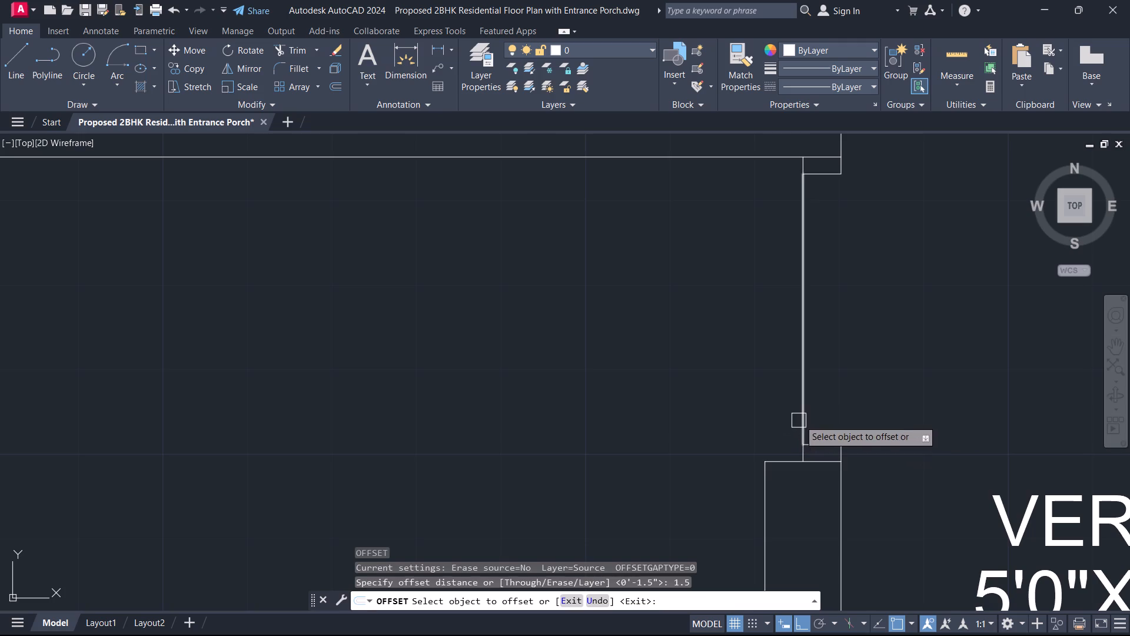
left_click(799, 420)
left_click(900, 406)
key("Escape")
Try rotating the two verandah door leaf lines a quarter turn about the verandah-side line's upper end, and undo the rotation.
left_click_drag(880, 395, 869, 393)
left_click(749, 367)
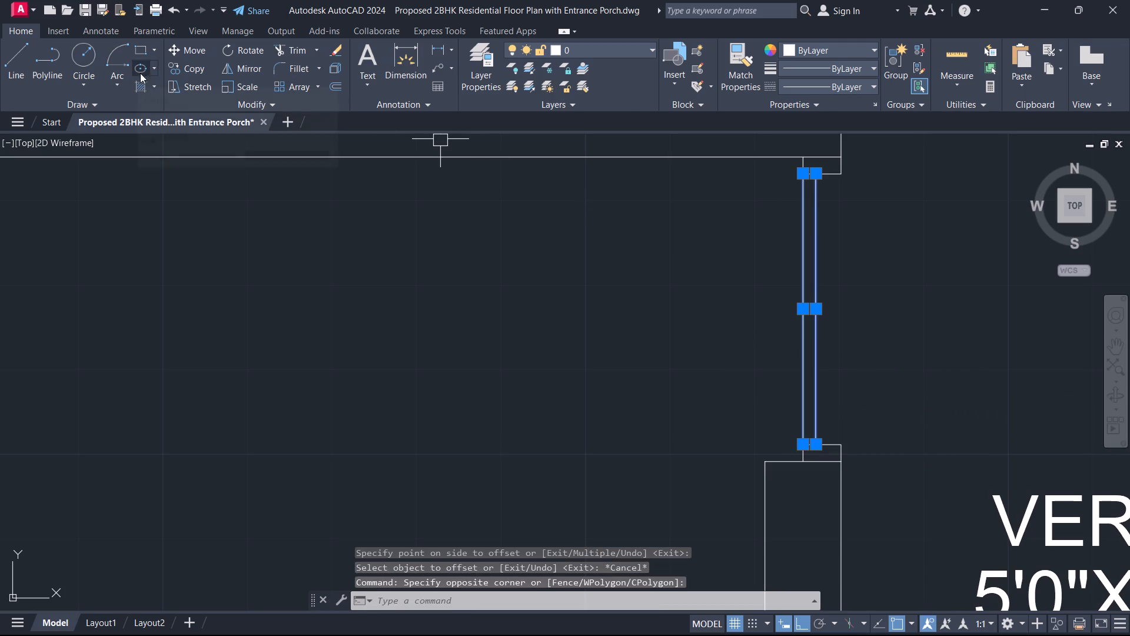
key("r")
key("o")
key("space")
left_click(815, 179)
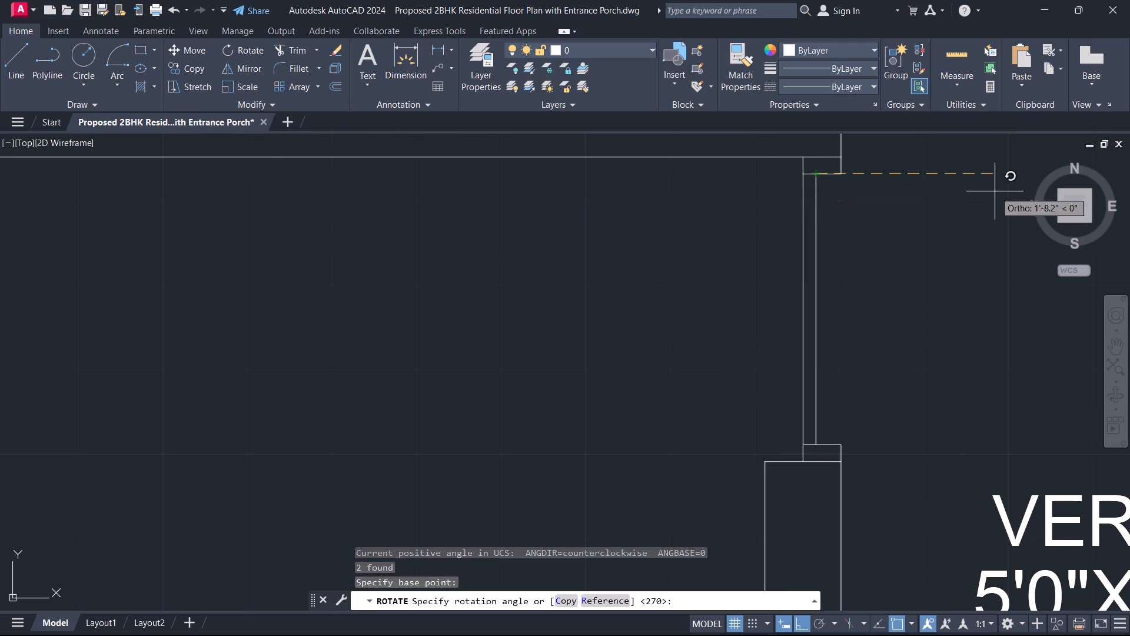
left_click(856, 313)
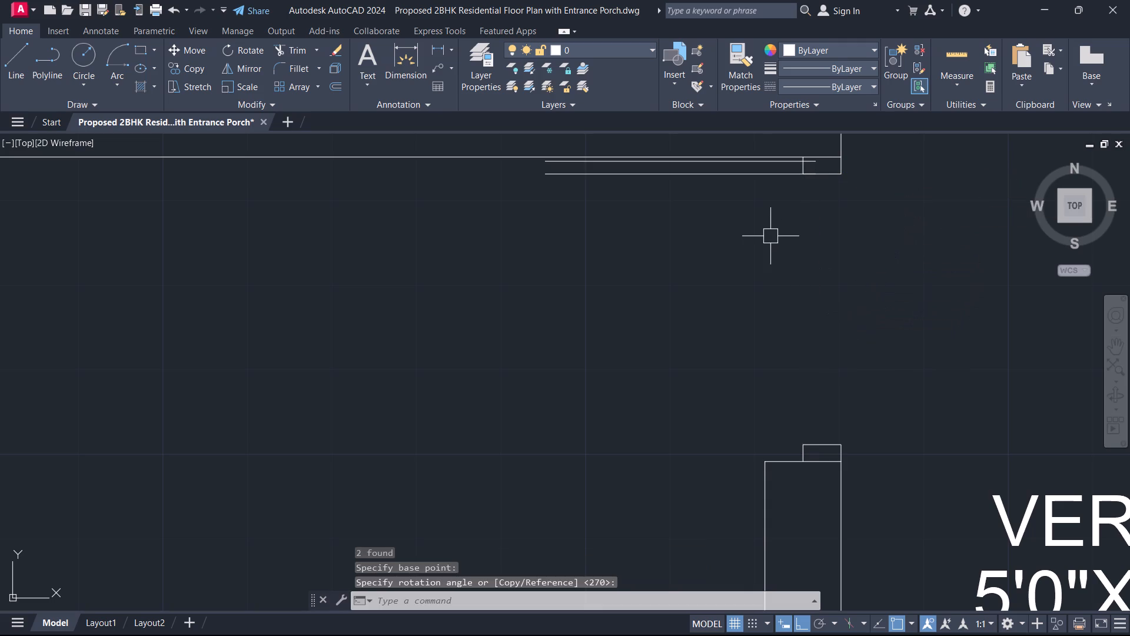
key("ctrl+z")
Rotate the two verandah door leaf lines a quarter turn into the room about the room-side line's upper end.
left_click_drag(848, 259, 835, 255)
left_click(763, 247)
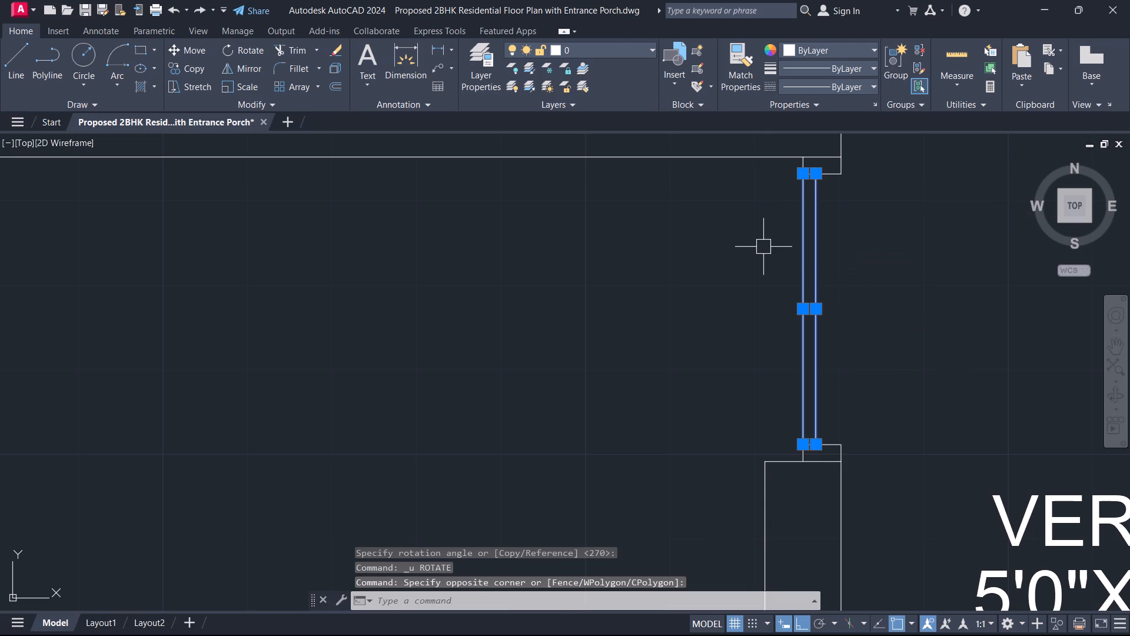
type("RO")
key("space")
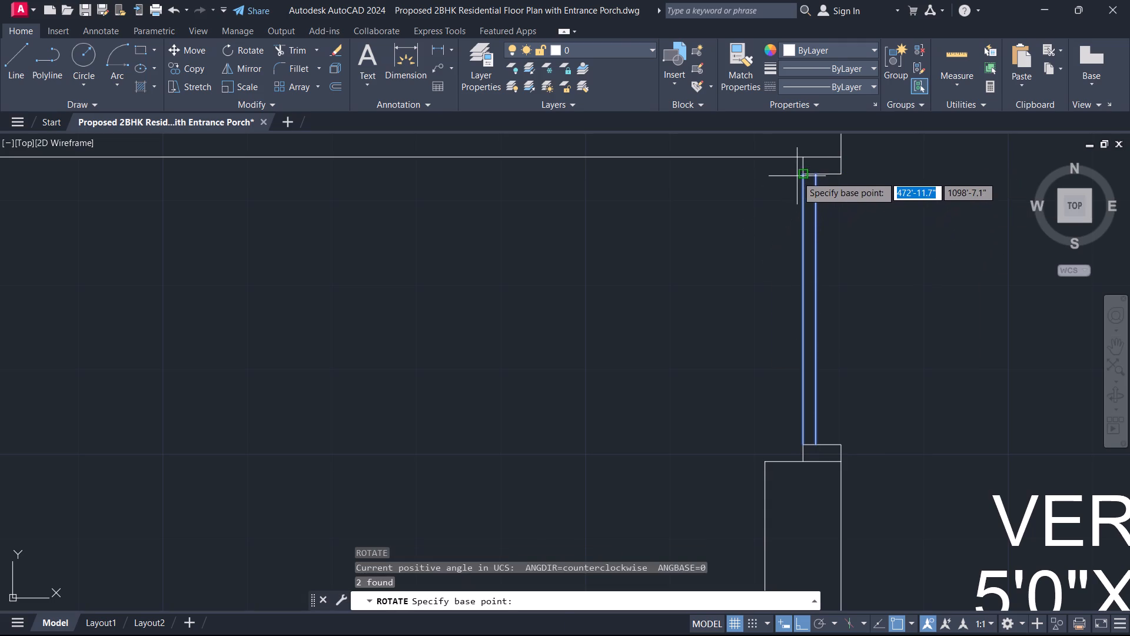
left_click(802, 174)
left_click(805, 247)
Examine the floor plan's rooms, doors, verandah, staircase and porch.
scroll(782, 237, "down", 2)
middle_click_drag(782, 237, 853, 266)
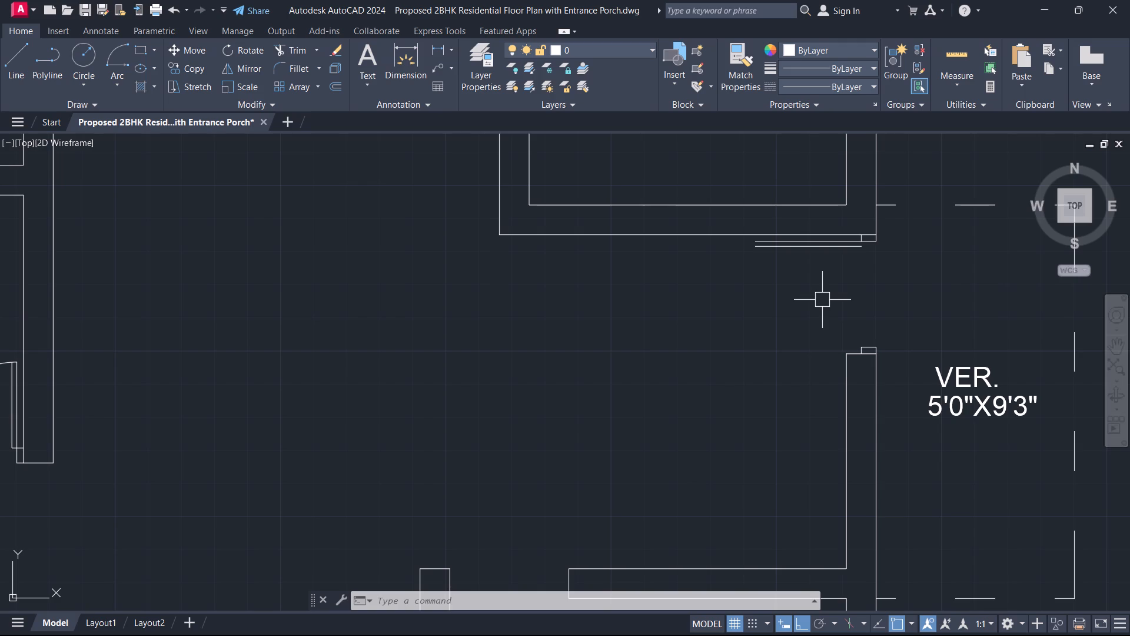
scroll(722, 298, "down", 3)
scroll(251, 273, "up", 1)
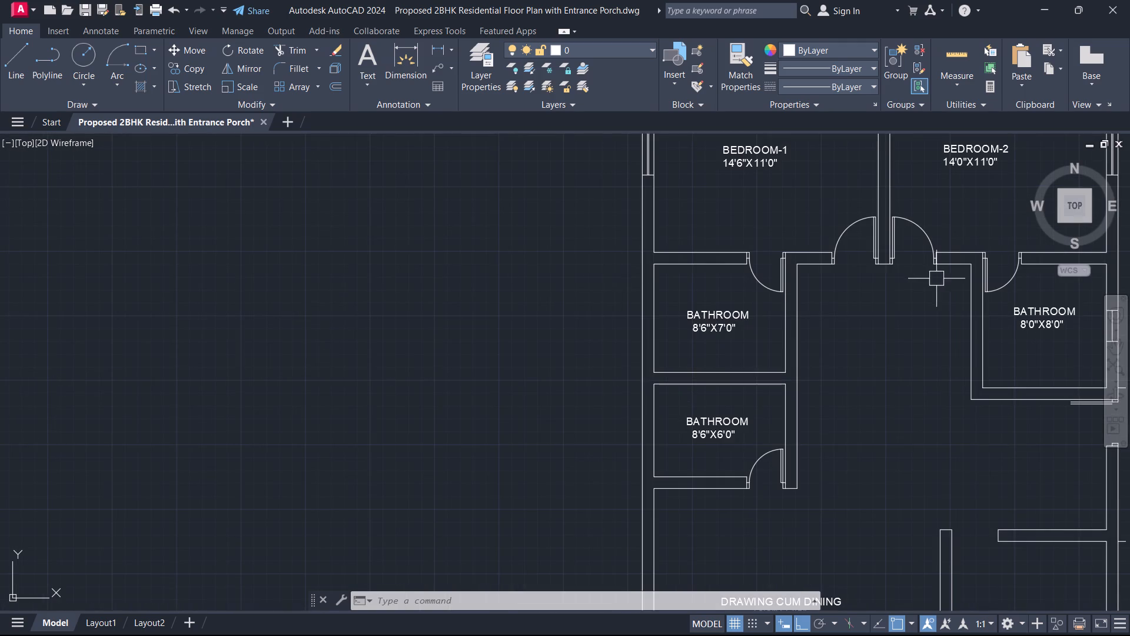
middle_click_drag(890, 376, 649, 344)
scroll(857, 397, "up", 1)
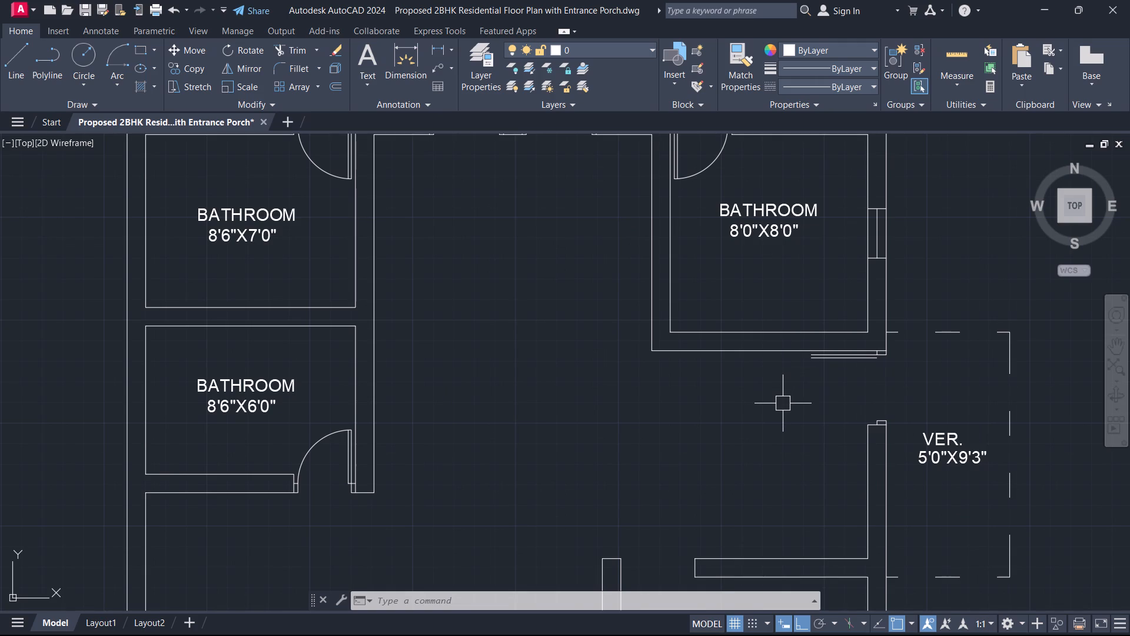
scroll(759, 463, "down", 2)
scroll(762, 471, "up", 1)
middle_click_drag(769, 476, 862, 362)
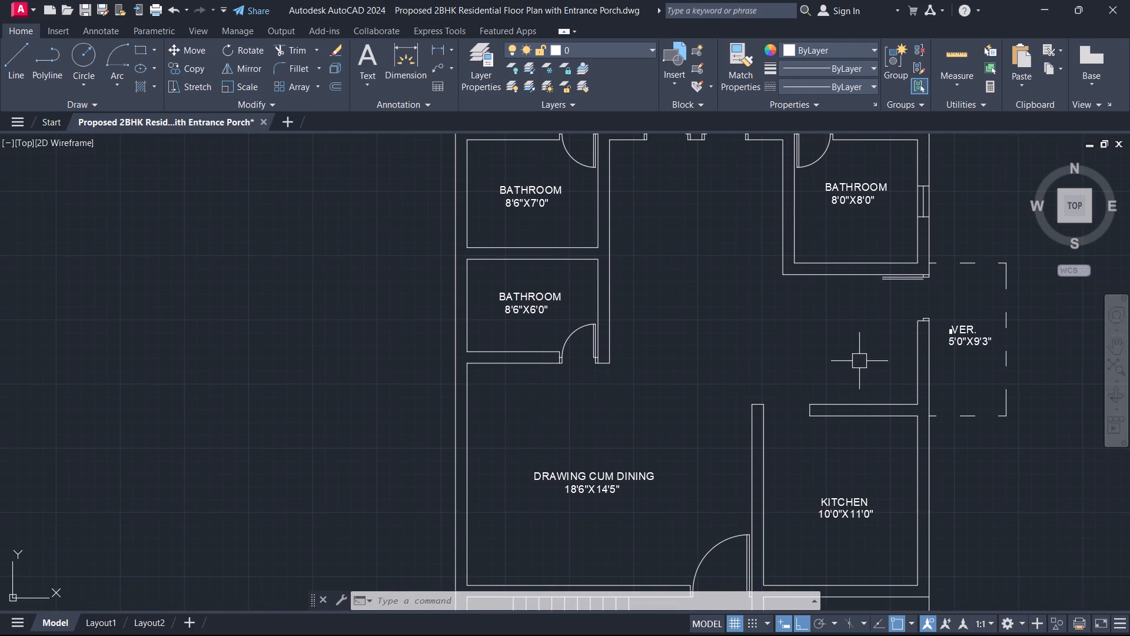
scroll(729, 426, "down", 1)
middle_click_drag(718, 435, 790, 333)
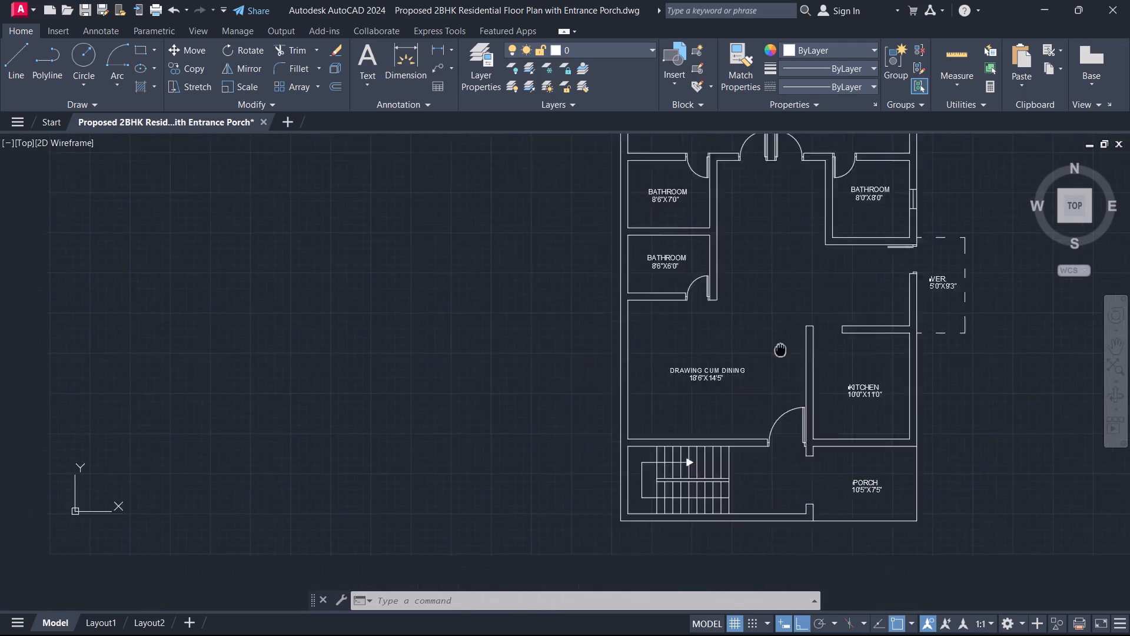
middle_click_drag(790, 333, 842, 263)
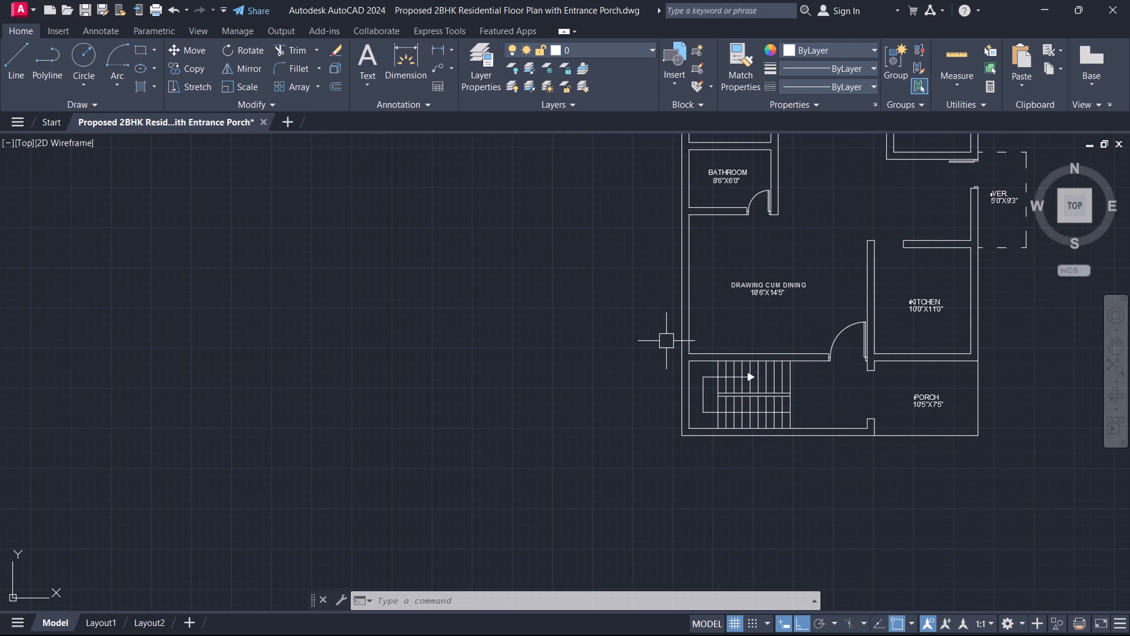
scroll(1128, 247, "down", 1)
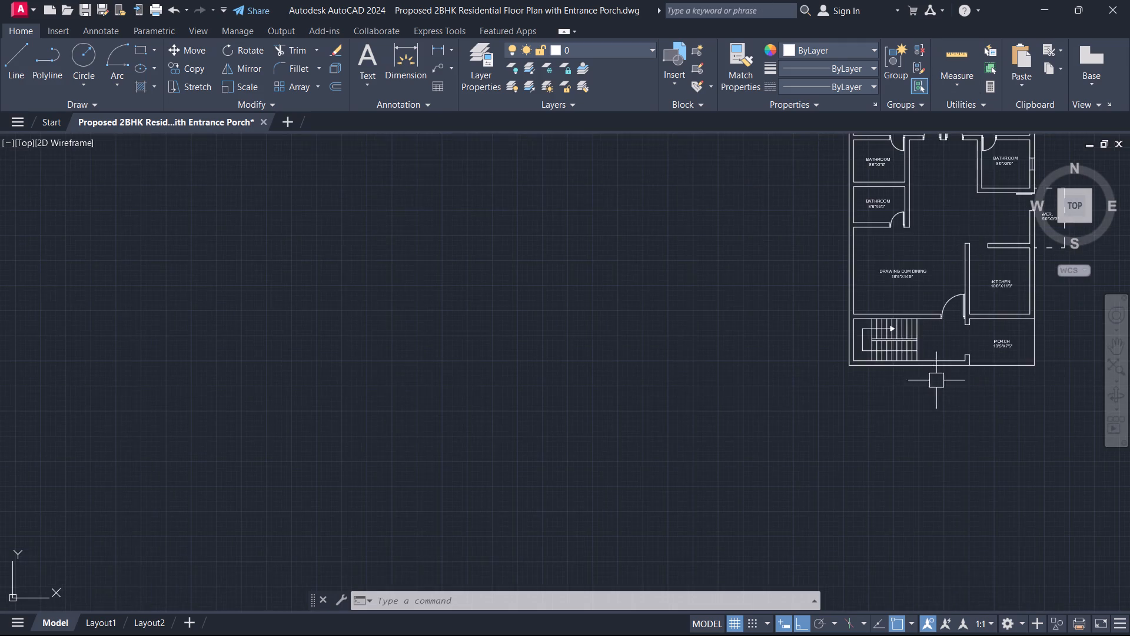
scroll(876, 426, "up", 1)
middle_click_drag(876, 426, 624, 595)
scroll(696, 487, "up", 1)
middle_click_drag(743, 452, 700, 439)
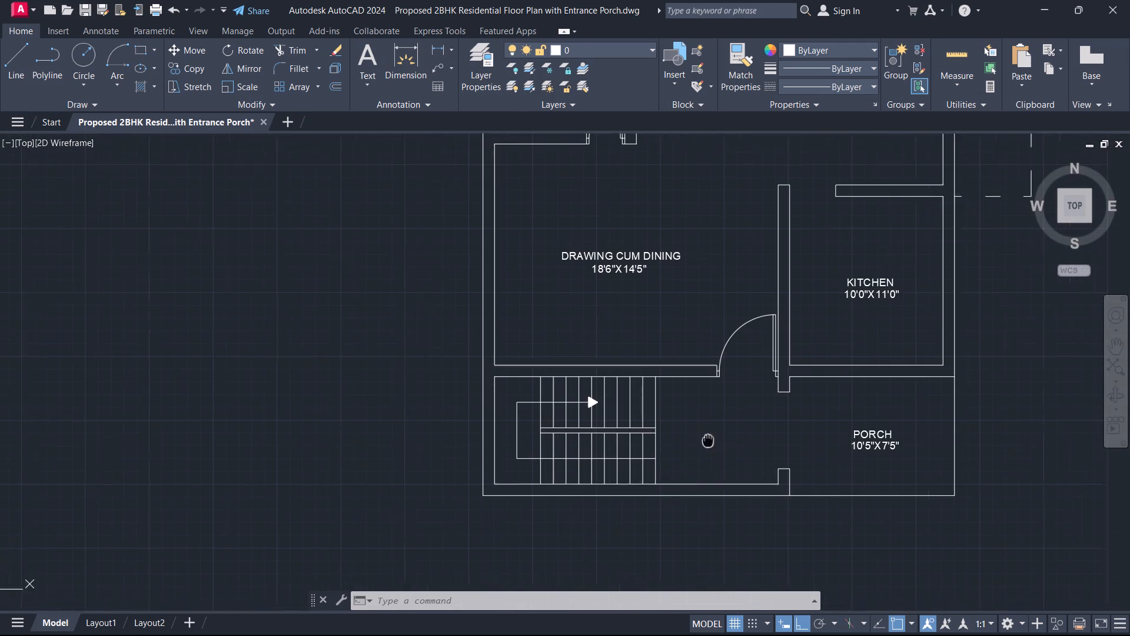
middle_click_drag(700, 439, 619, 418)
scroll(619, 418, "down", 1)
middle_click_drag(619, 418, 611, 542)
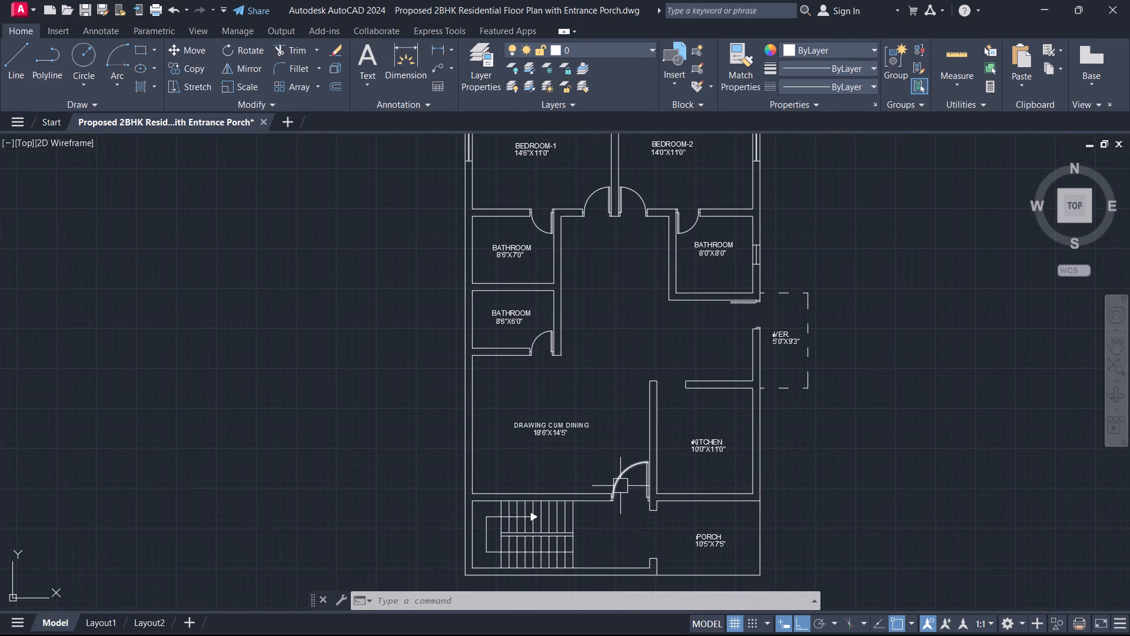
scroll(620, 486, "down", 2)
scroll(631, 416, "up", 2)
Draw a horizontal line across the outer wall from the midpoint of the 8'6"X6'0" bathroom's inner wall face.
middle_click_drag(689, 467, 750, 380)
scroll(620, 423, "up", 1)
middle_click_drag(514, 405, 627, 513)
type("L")
key("space")
scroll(577, 374, "up", 1)
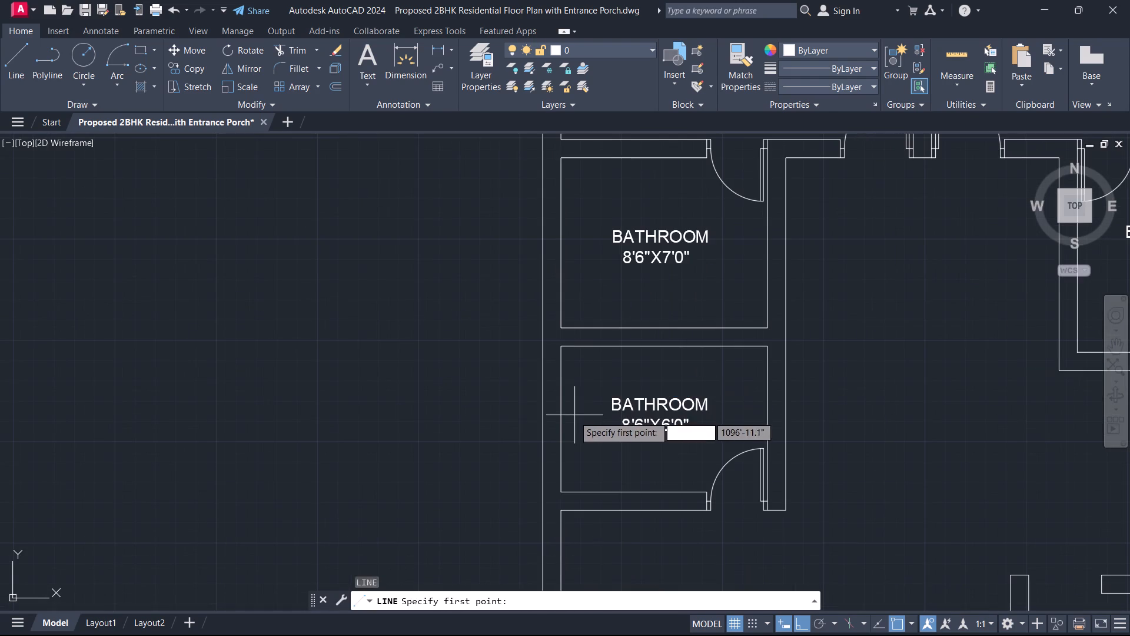
left_click(562, 419)
left_click(546, 418)
key("Escape")
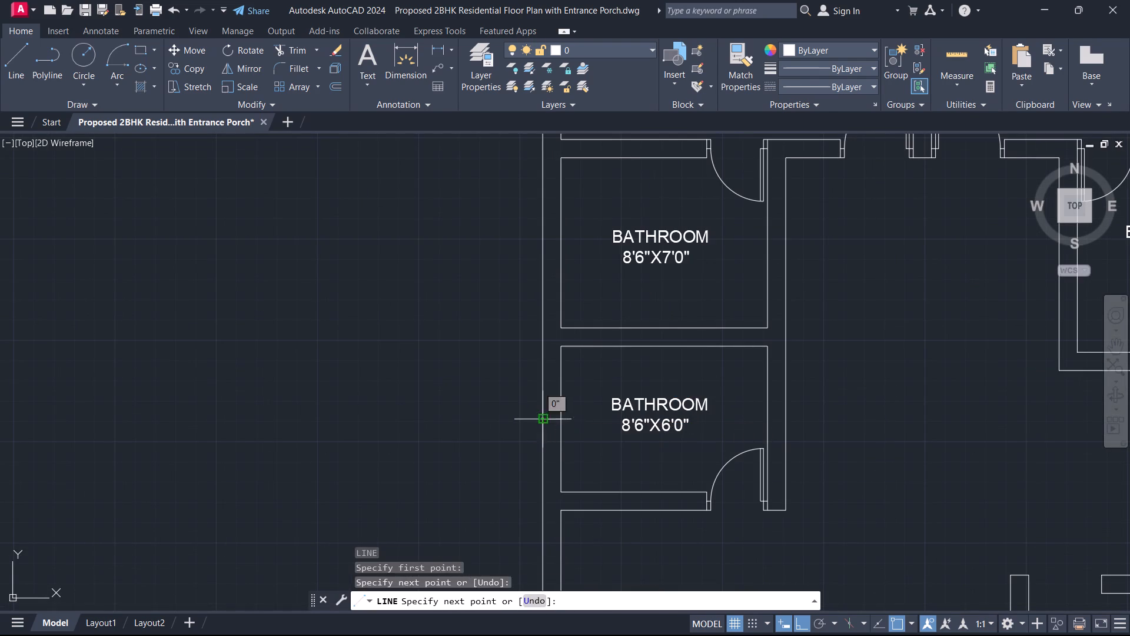
Offset the line across the bathroom's outer wall by 1' both upward and downward to mark the window's ends.
type("O 1'")
key("Return")
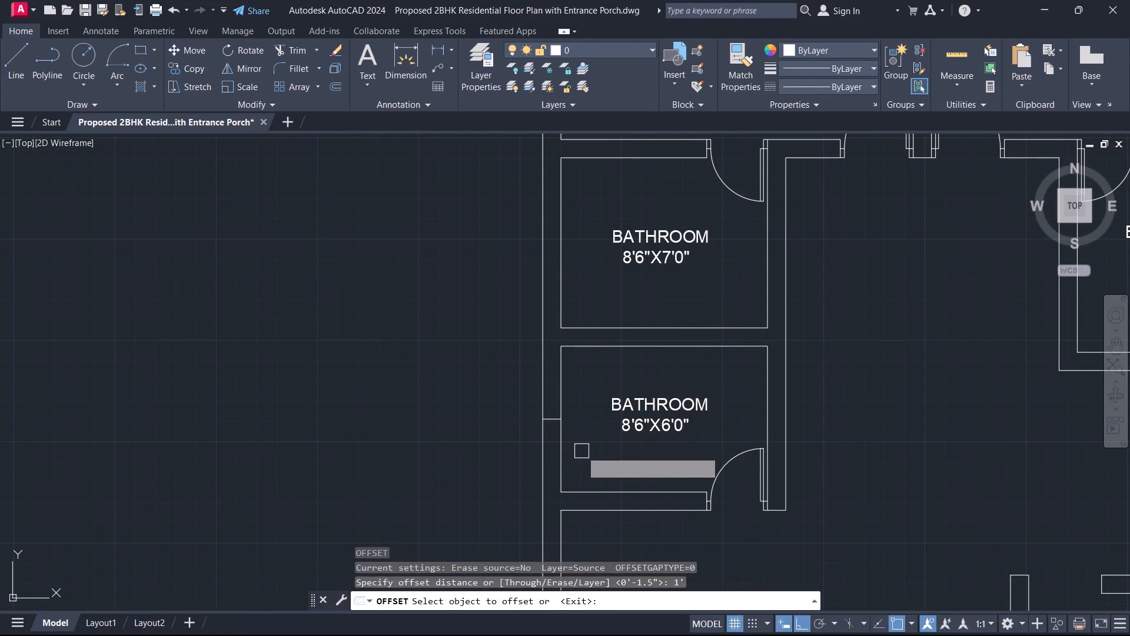
scroll(521, 438, "up", 3)
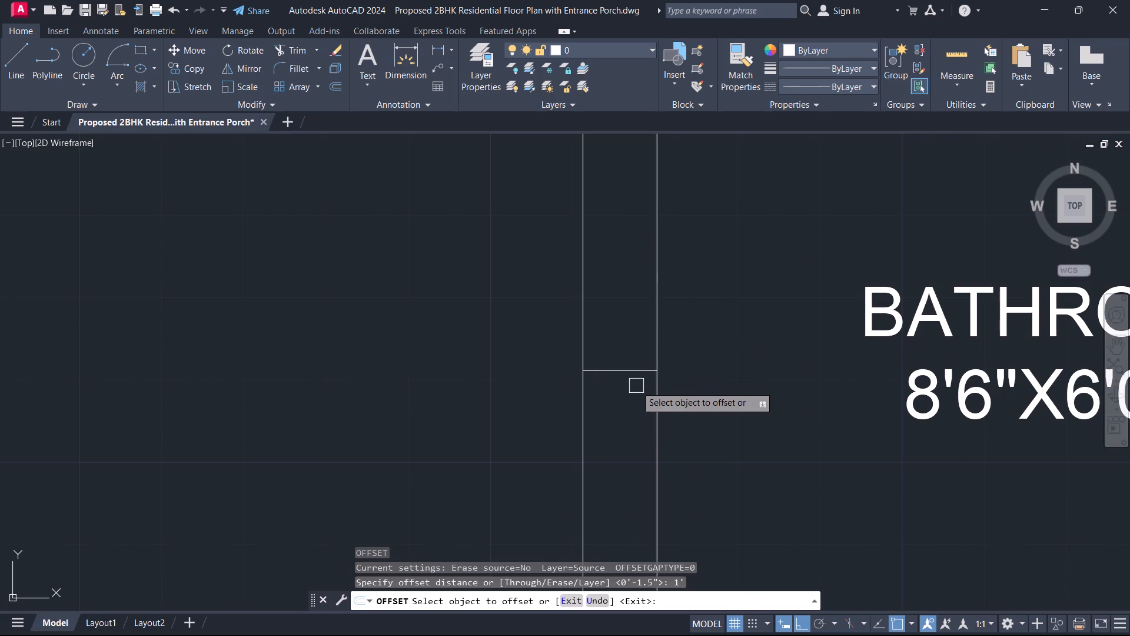
left_click(635, 376)
left_click(639, 300)
left_click_drag(629, 365, 628, 373)
left_click(611, 442)
key("Escape")
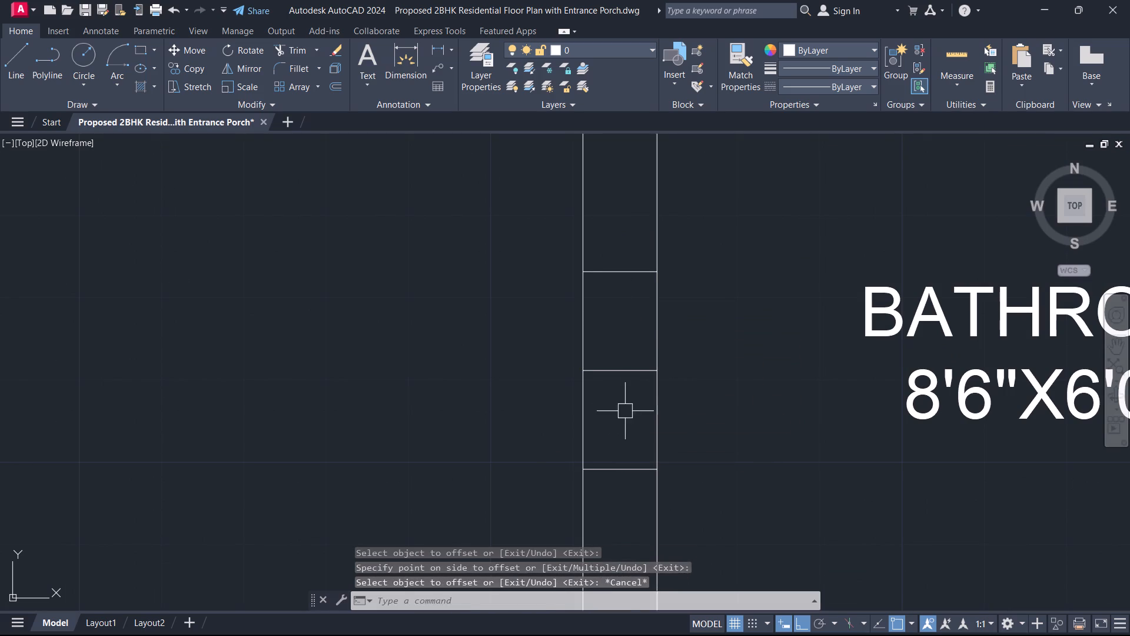
Delete the original middle line between the two window end lines in the bathroom's outer wall.
left_click_drag(625, 411, 621, 400)
left_click(609, 355)
key("Delete")
Draw a vertical centre line between the midpoints of the bathroom window's two end lines.
type("L")
key("space")
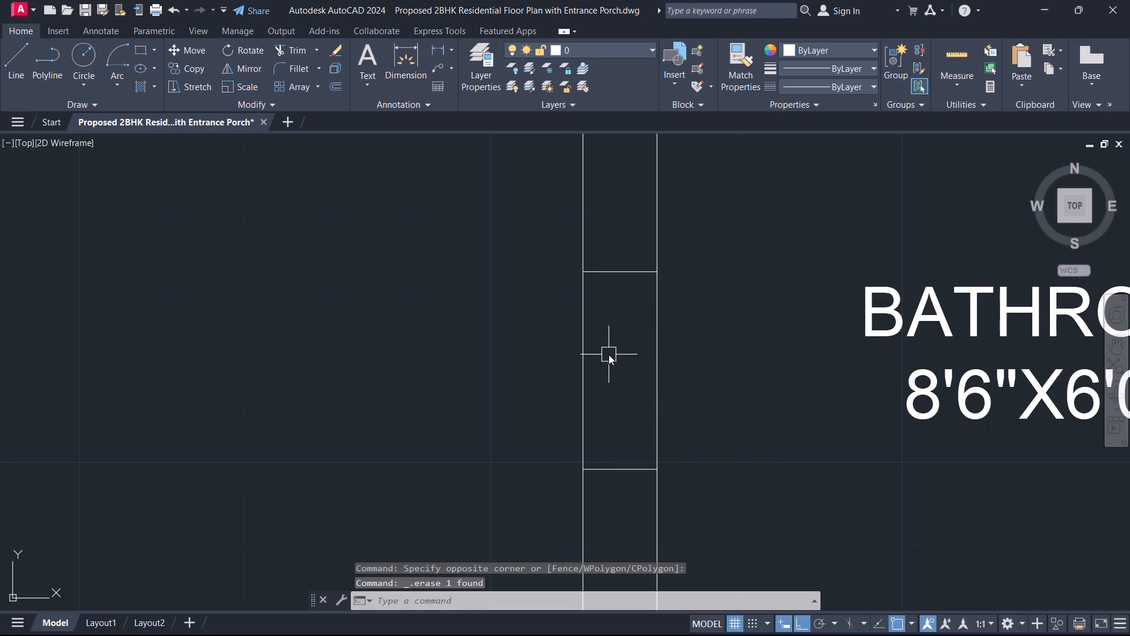
left_click(619, 267)
left_click(620, 469)
key("Escape")
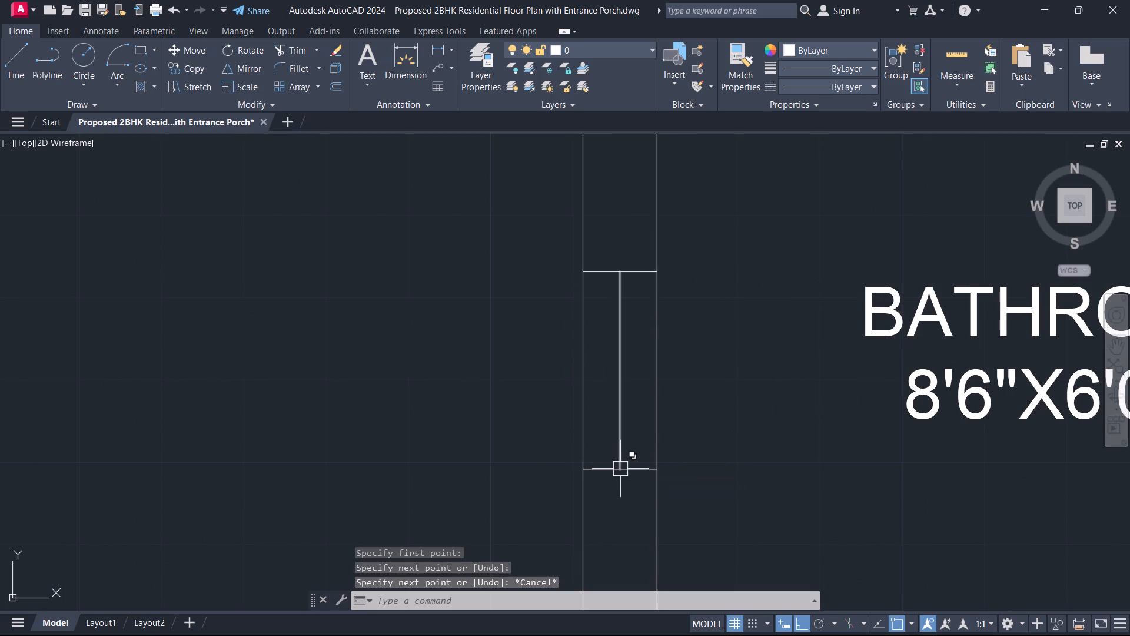
Offset the bathroom window's centre line by 0.5" to both sides for the glazing lines.
type("O")
key("space")
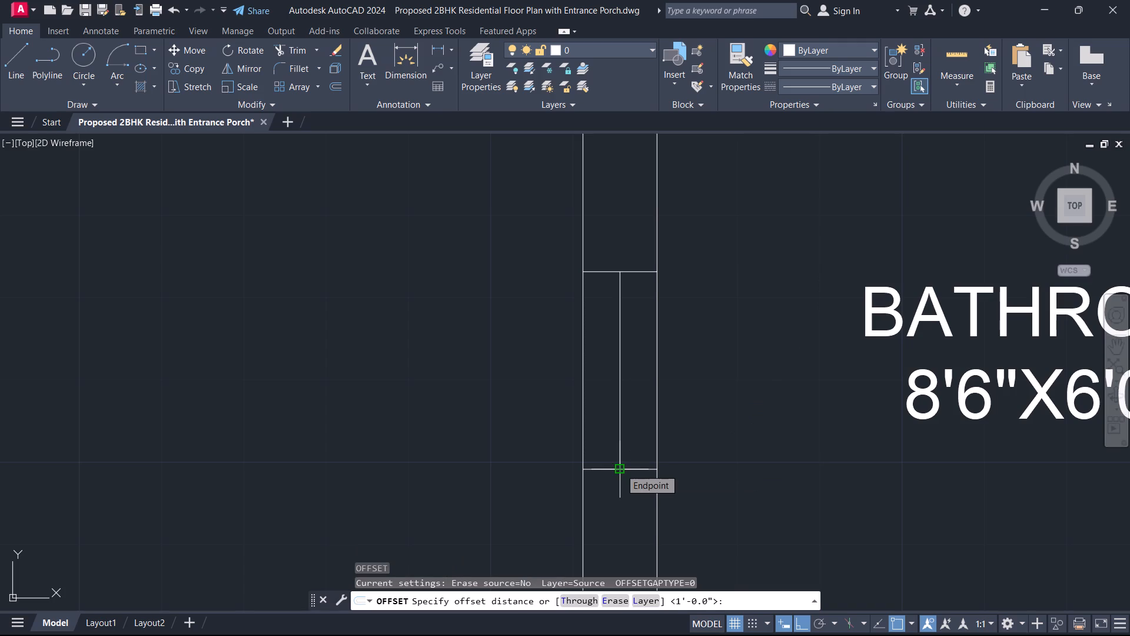
type("0.5")
key("Return")
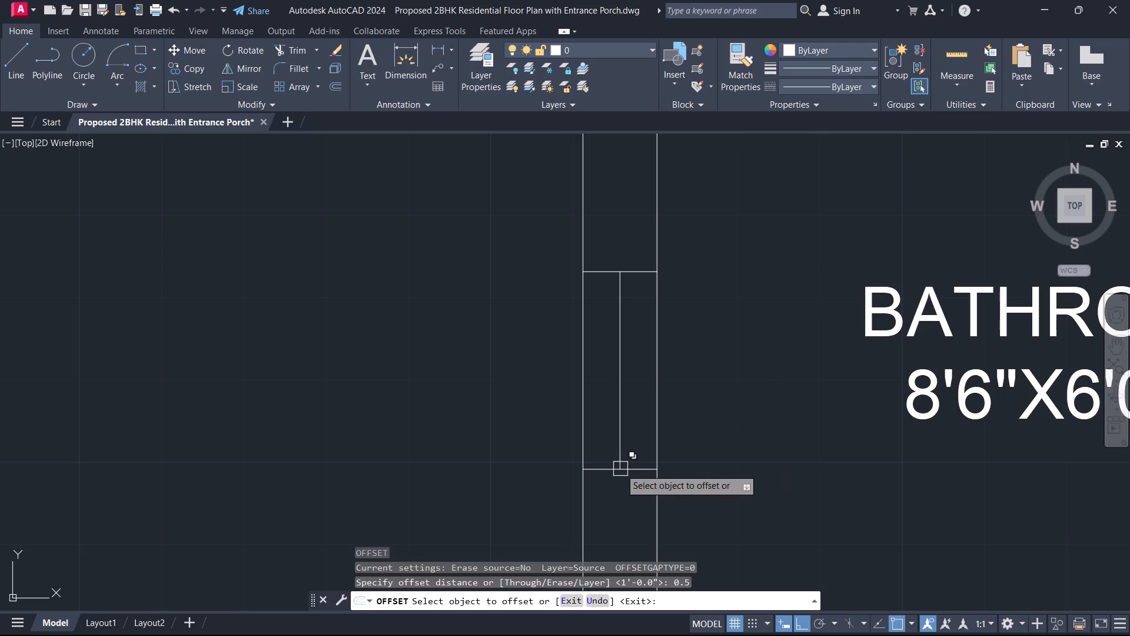
scroll(704, 385, "up", 1)
left_click(561, 445)
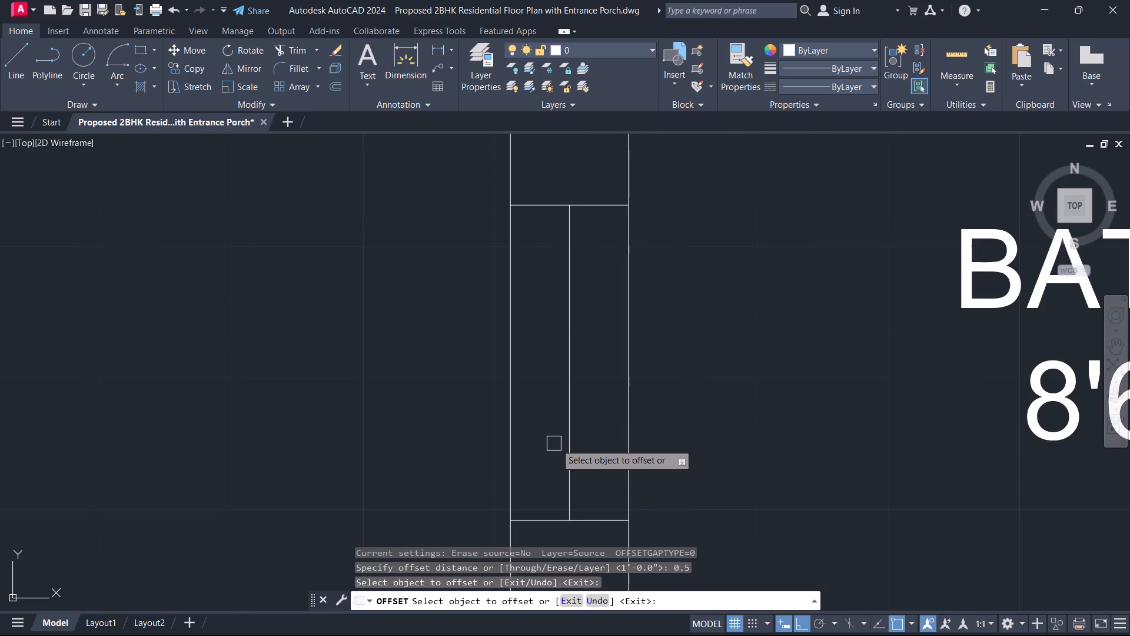
left_click(567, 442)
left_click(533, 442)
left_click(573, 447)
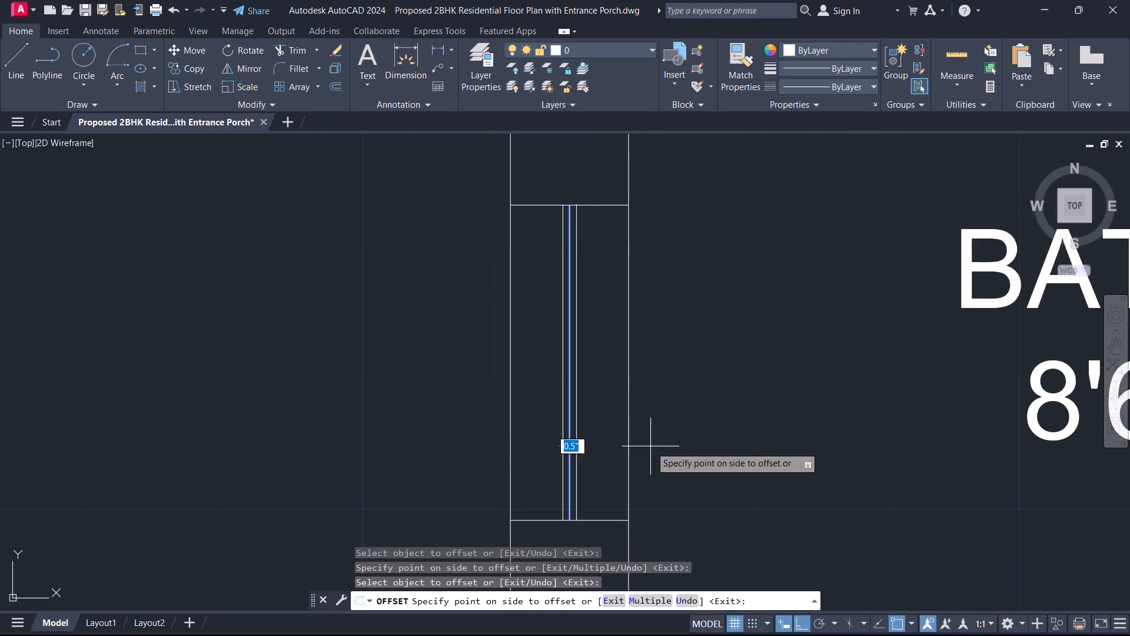
left_click(650, 446)
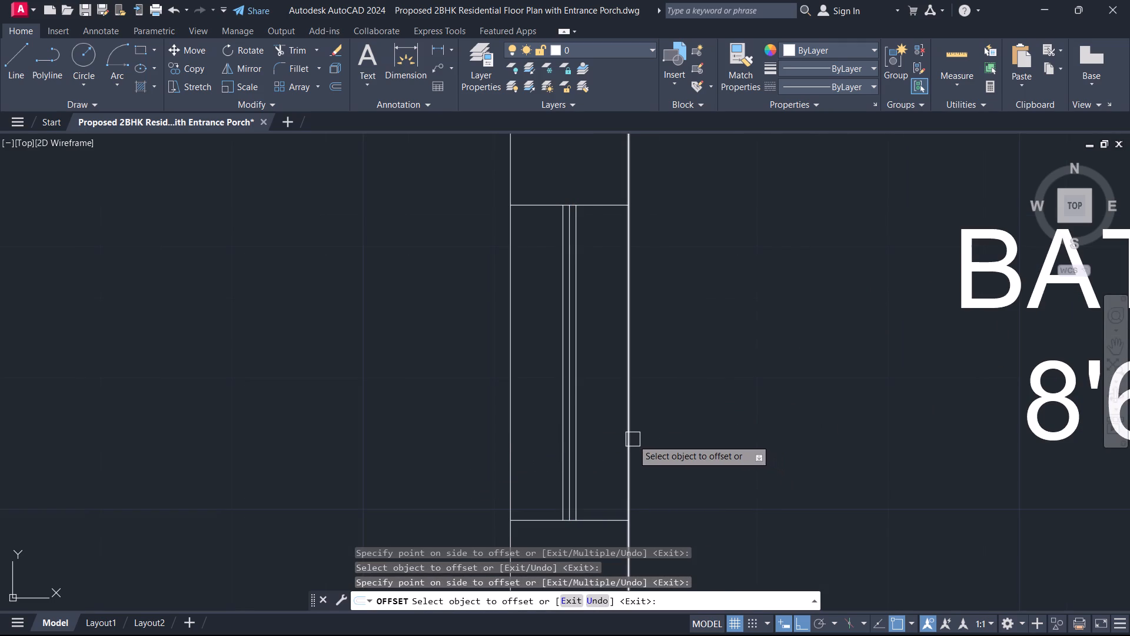
key("Escape")
Use Trim to remove the bathroom window's original centre line, leaving only the two offset glazing lines.
type("TR")
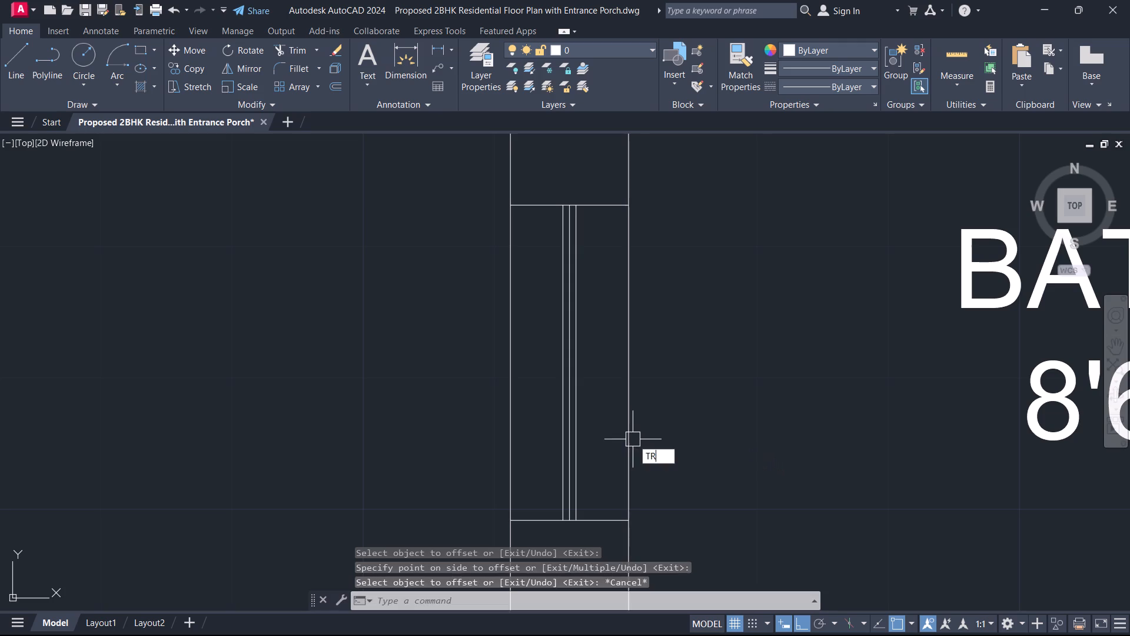
key("space")
scroll(567, 443, "up", 3)
left_click(575, 450)
key("Escape")
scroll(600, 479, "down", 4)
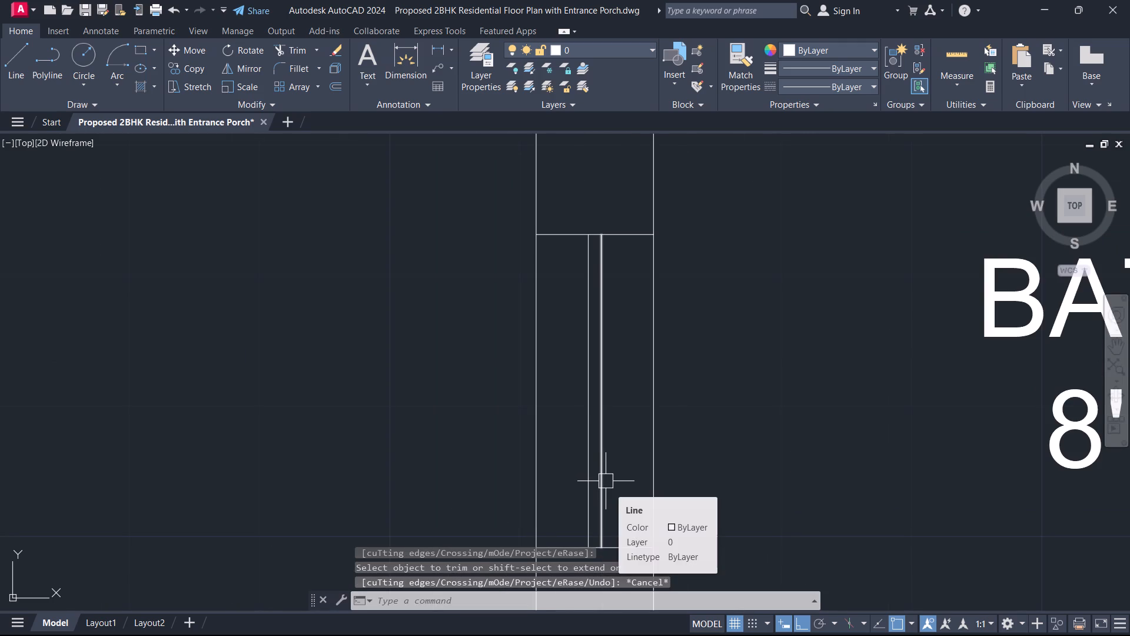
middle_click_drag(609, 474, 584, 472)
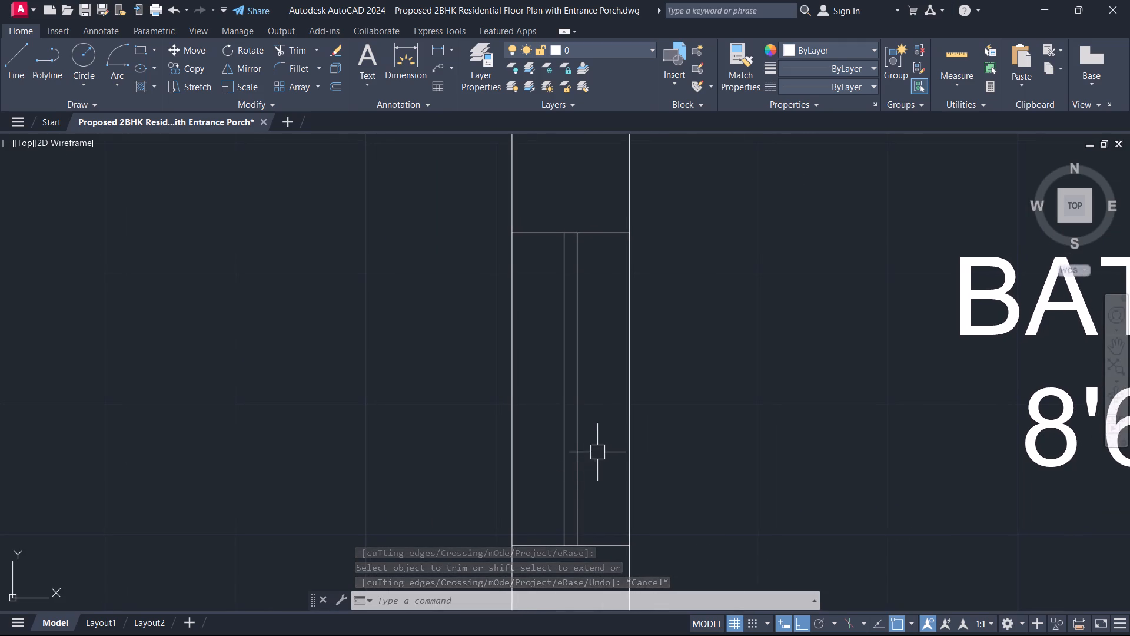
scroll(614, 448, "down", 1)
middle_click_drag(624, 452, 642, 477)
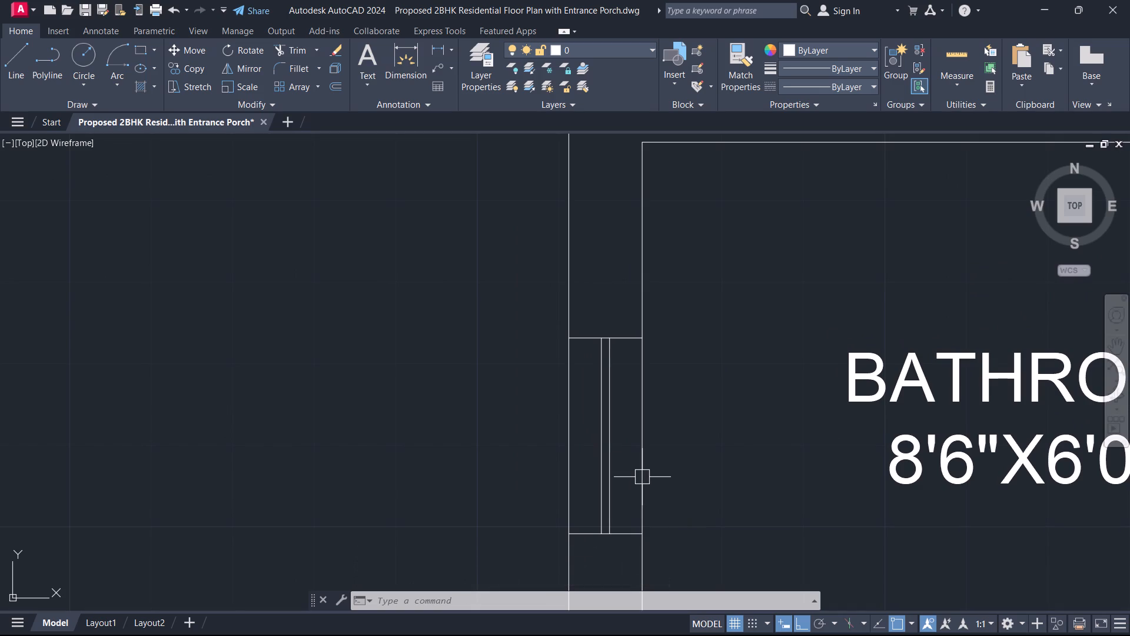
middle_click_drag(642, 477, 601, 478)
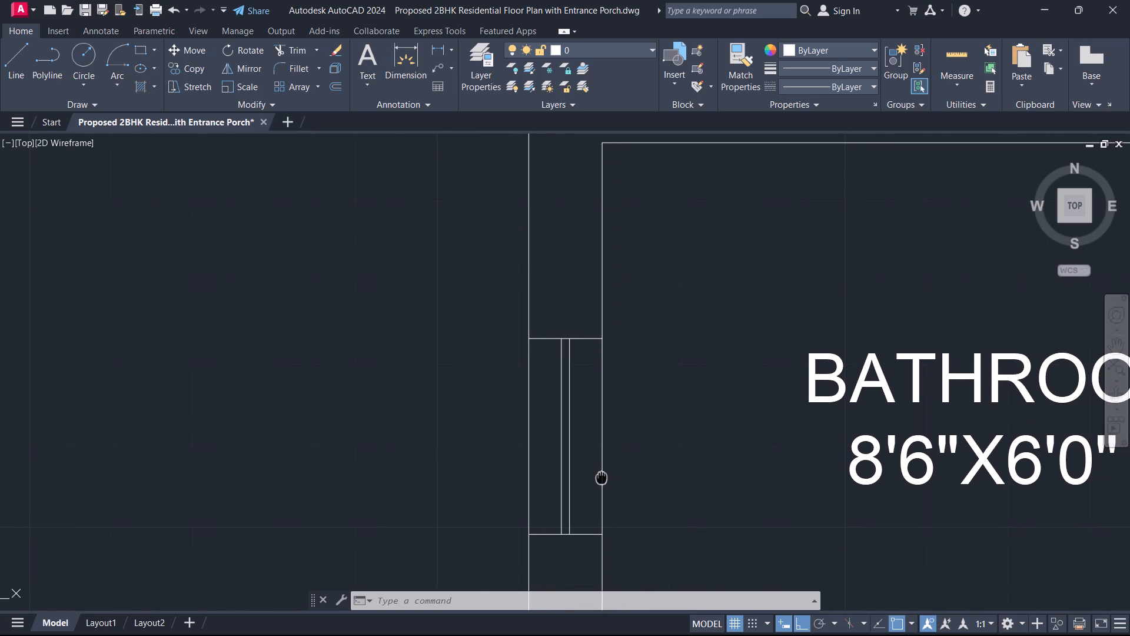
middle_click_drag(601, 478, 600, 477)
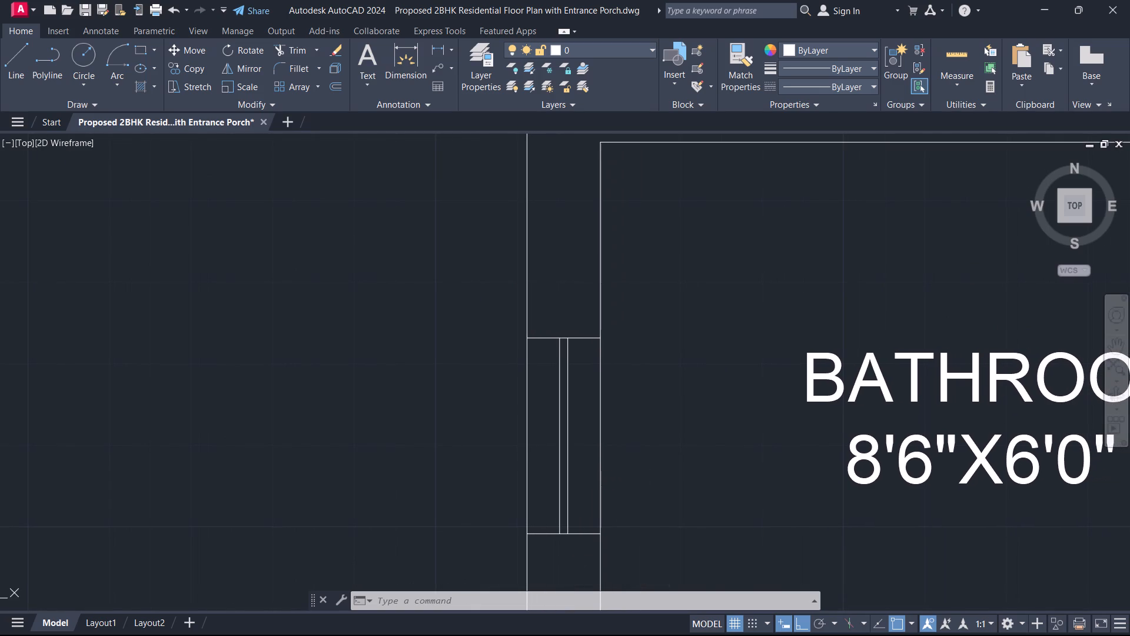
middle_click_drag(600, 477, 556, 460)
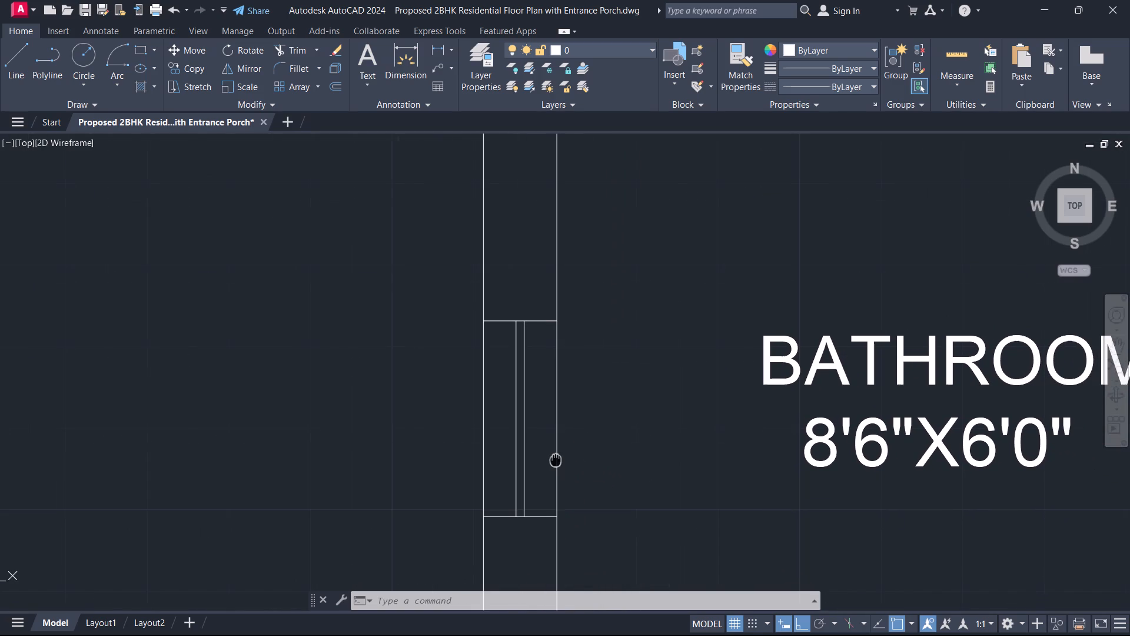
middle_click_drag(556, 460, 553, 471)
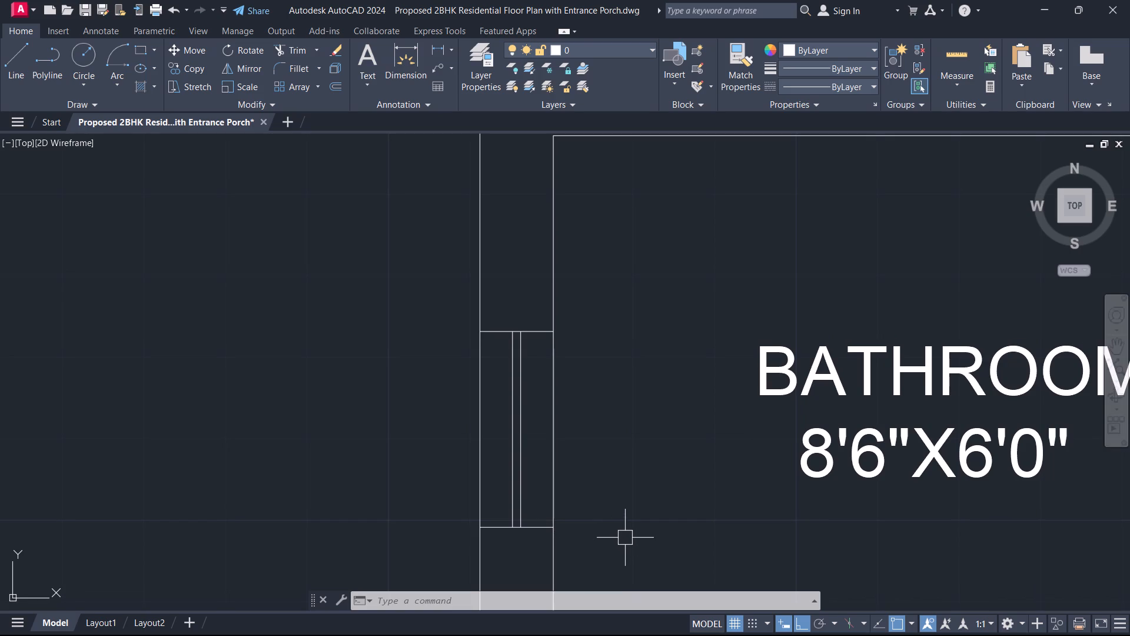
Copy the complete window from the 8'6"X6'0" bathroom to the midpoint of the 8'6"X7'0" bathroom's outer wall.
scroll(663, 489, "down", 1)
middle_click_drag(663, 489, 704, 438)
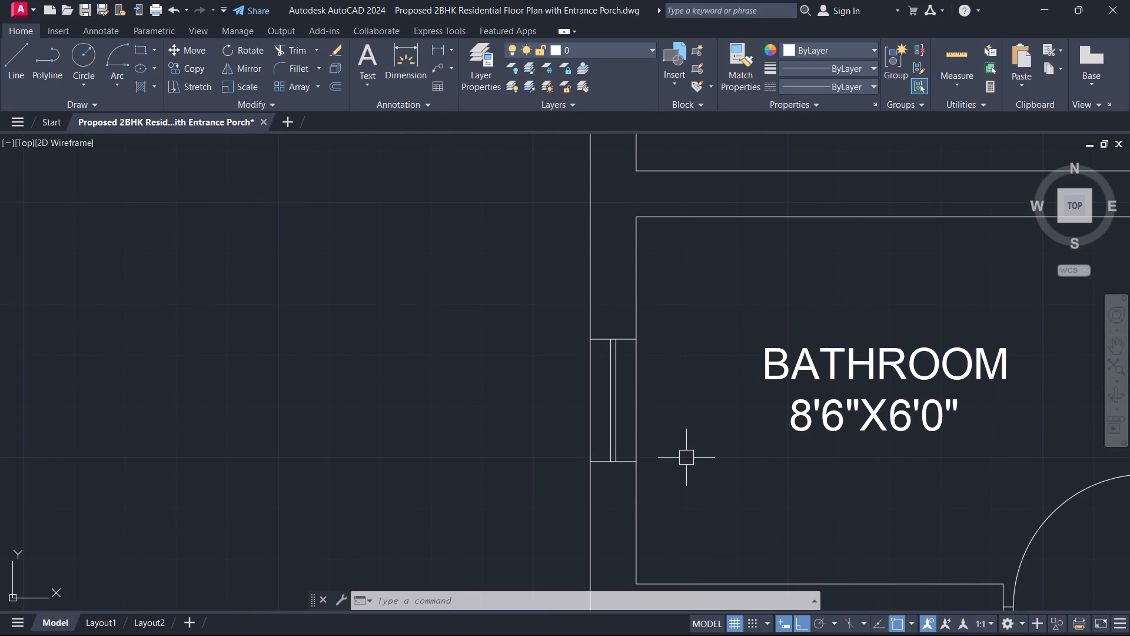
middle_click_drag(674, 469, 621, 541)
scroll(613, 542, "down", 1)
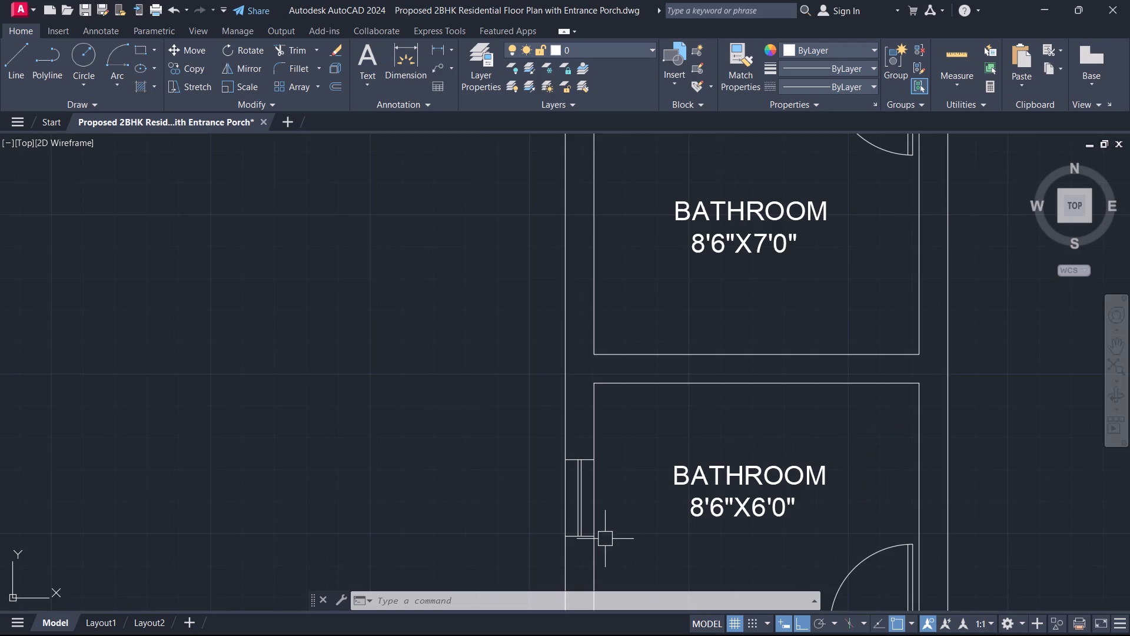
middle_click_drag(606, 535, 579, 412)
scroll(618, 524, "down", 1)
scroll(566, 435, "up", 2)
left_click_drag(546, 350, 556, 360)
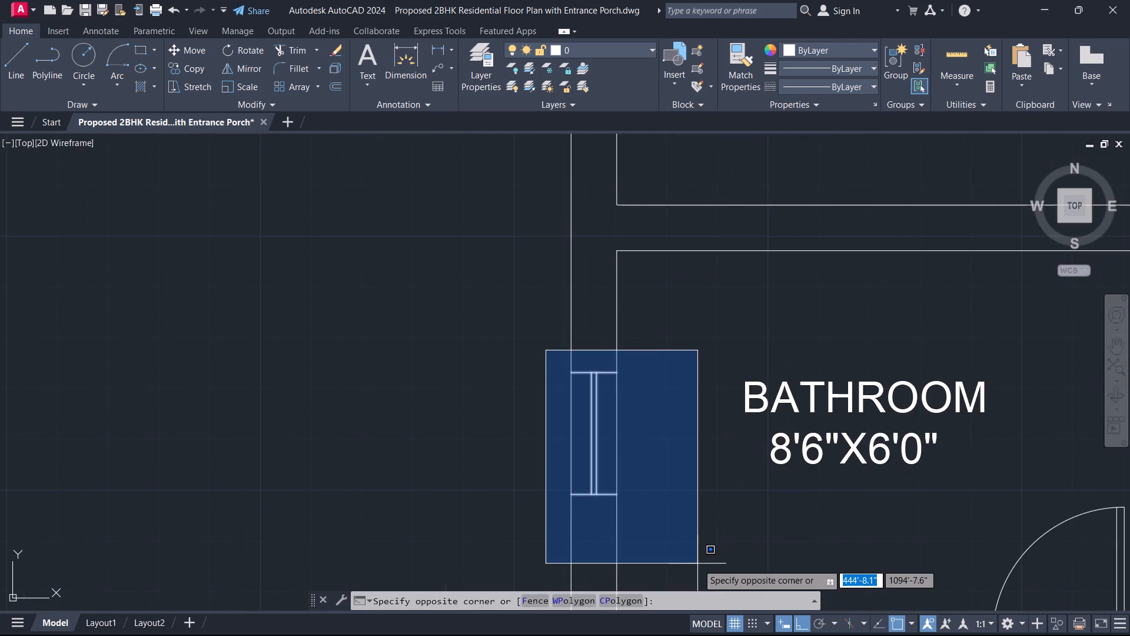
left_click(684, 545)
type("CO")
key("space")
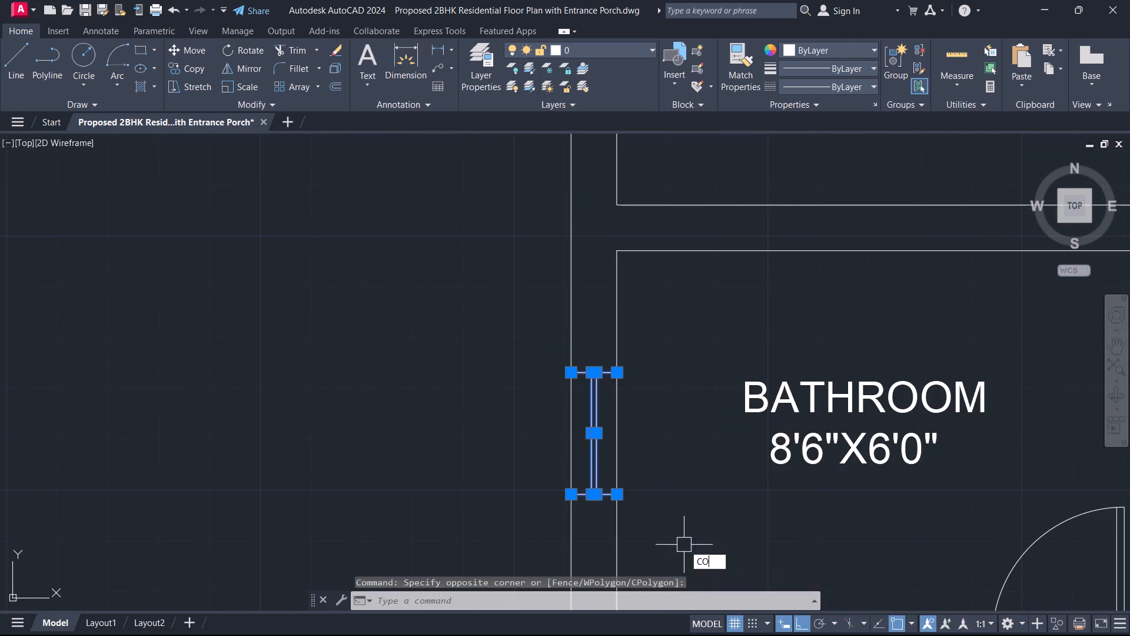
scroll(667, 529, "down", 1)
left_click(640, 470)
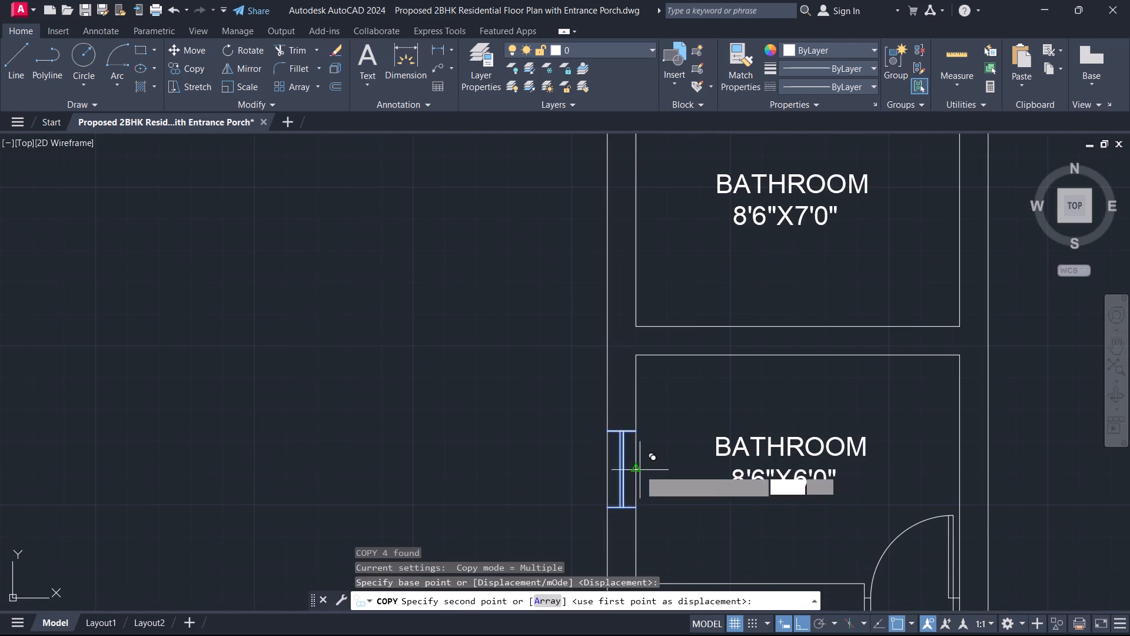
scroll(643, 445, "down", 2)
middle_click_drag(643, 445, 680, 557)
scroll(672, 469, "up", 2)
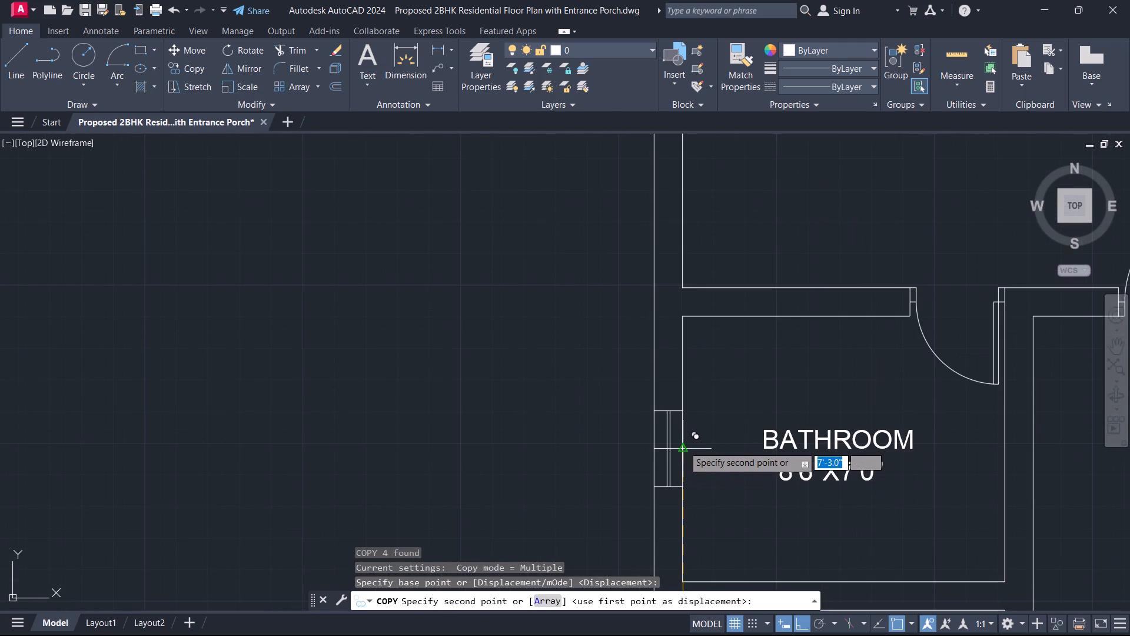
left_click(683, 446)
key("Escape")
Draw a line across the outer wall of the drawing cum dining room at the wall's midpoint.
scroll(680, 479, "down", 2)
middle_click_drag(692, 519, 576, 364)
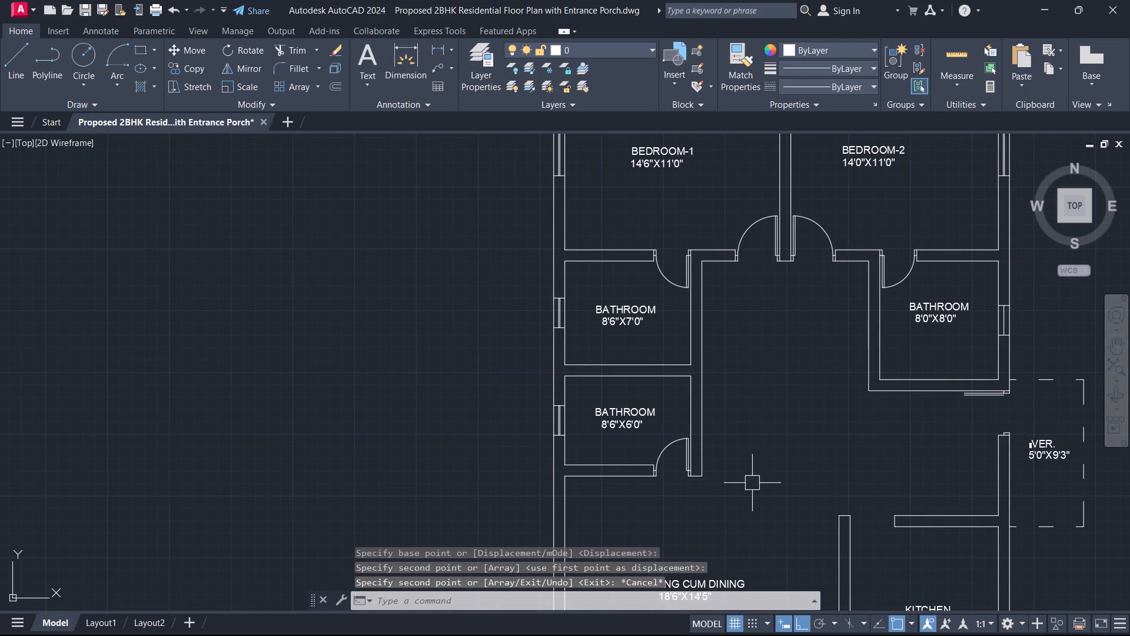
middle_click_drag(755, 483, 759, 399)
scroll(759, 399, "down", 1)
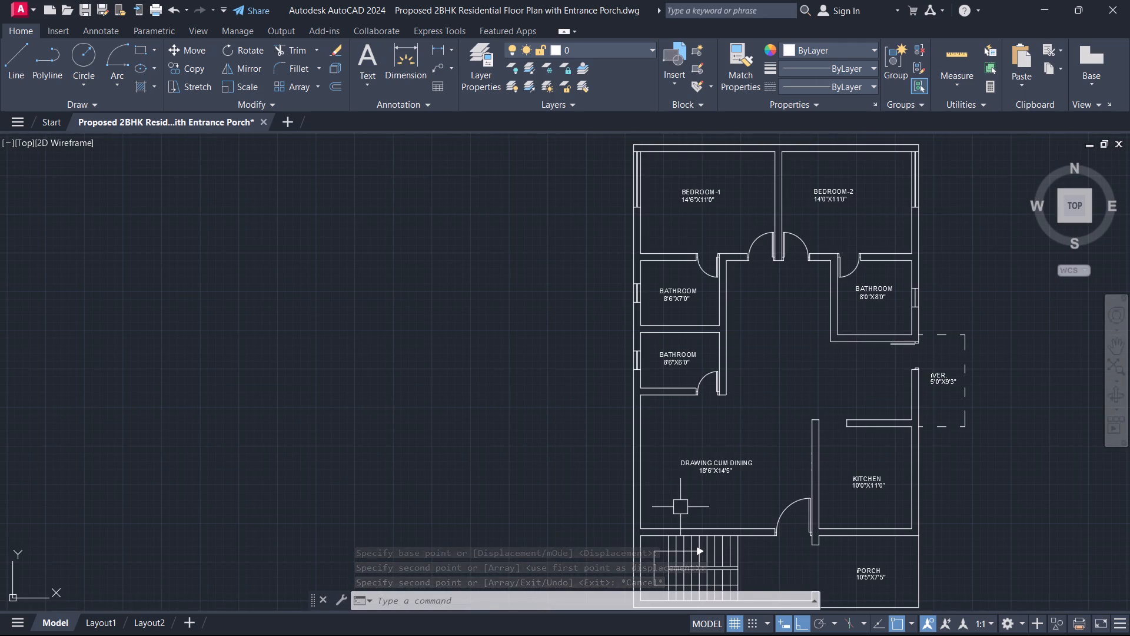
type("L")
key("space")
scroll(633, 466, "up", 2)
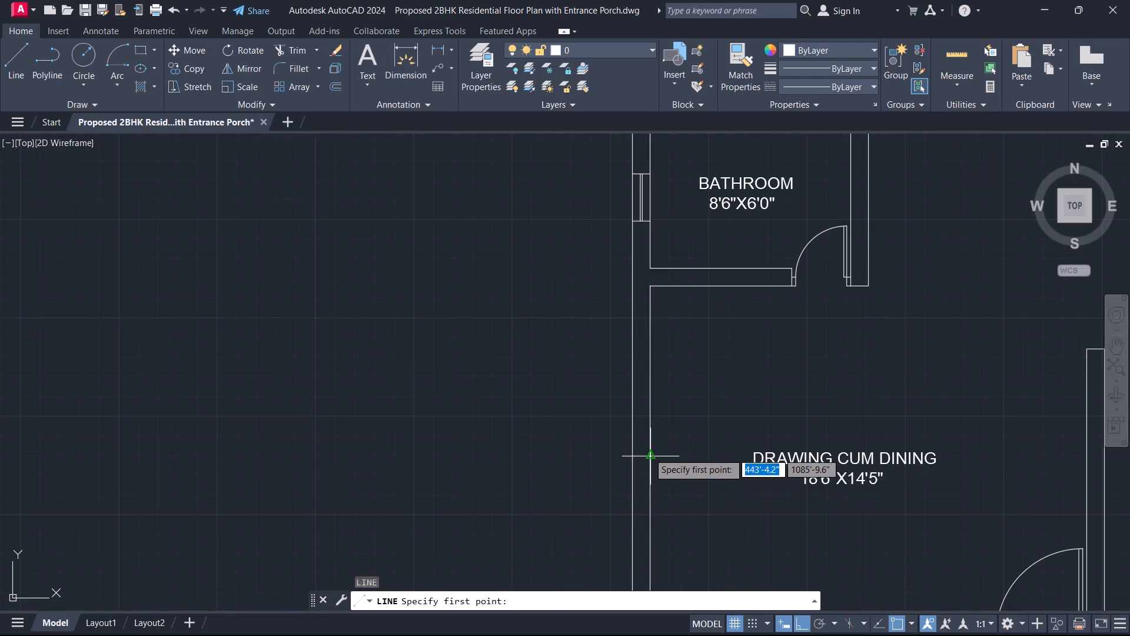
left_click(649, 451)
left_click(632, 455)
key("Escape")
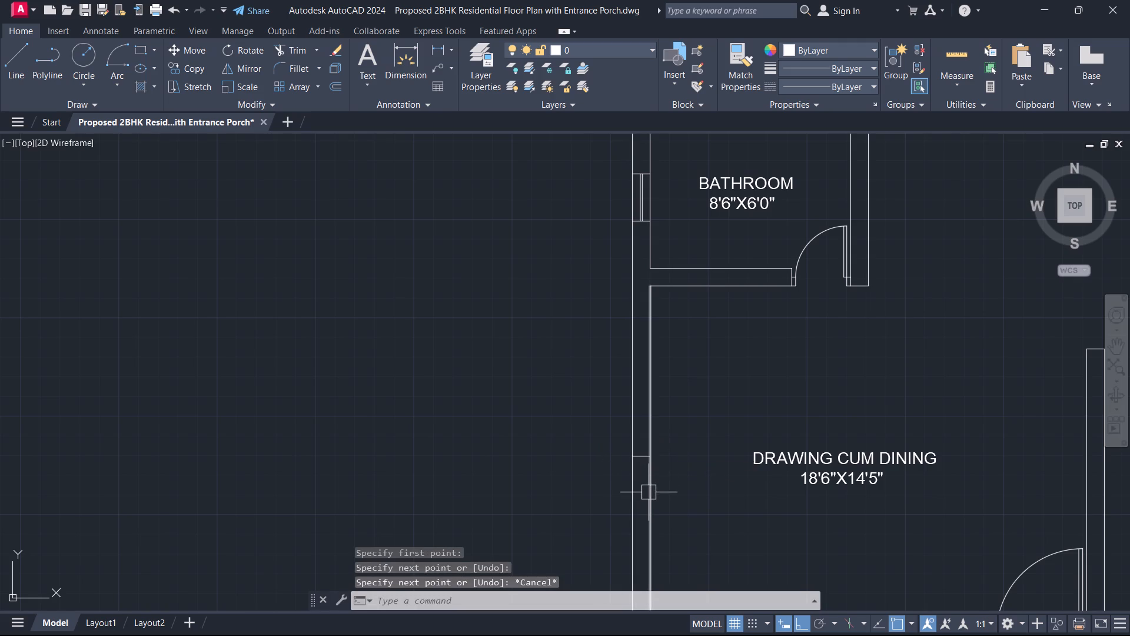
Offset the line across the drawing cum dining wall by 3' to both sides for the window's end lines.
type("O")
key("space")
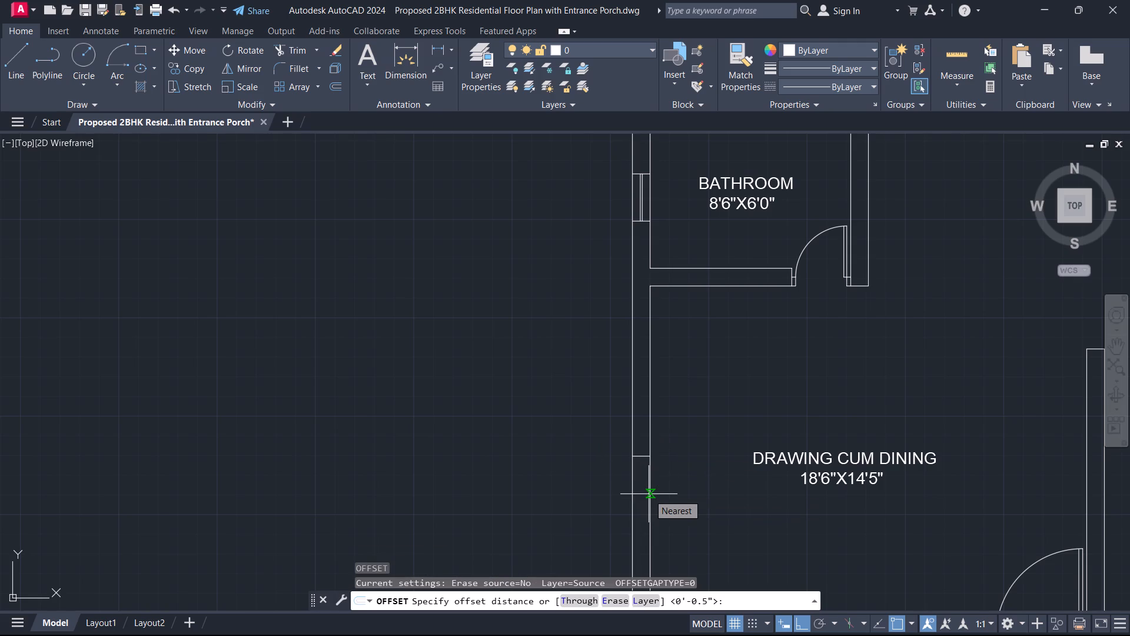
key("3")
key("apostrophe")
key("Return")
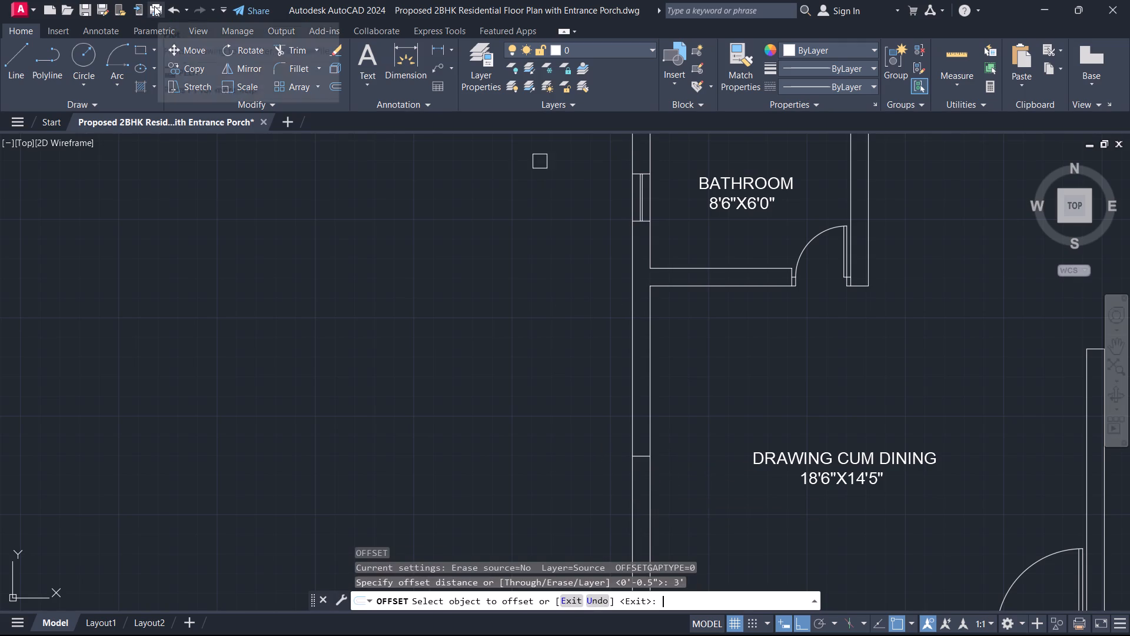
scroll(619, 486, "up", 2)
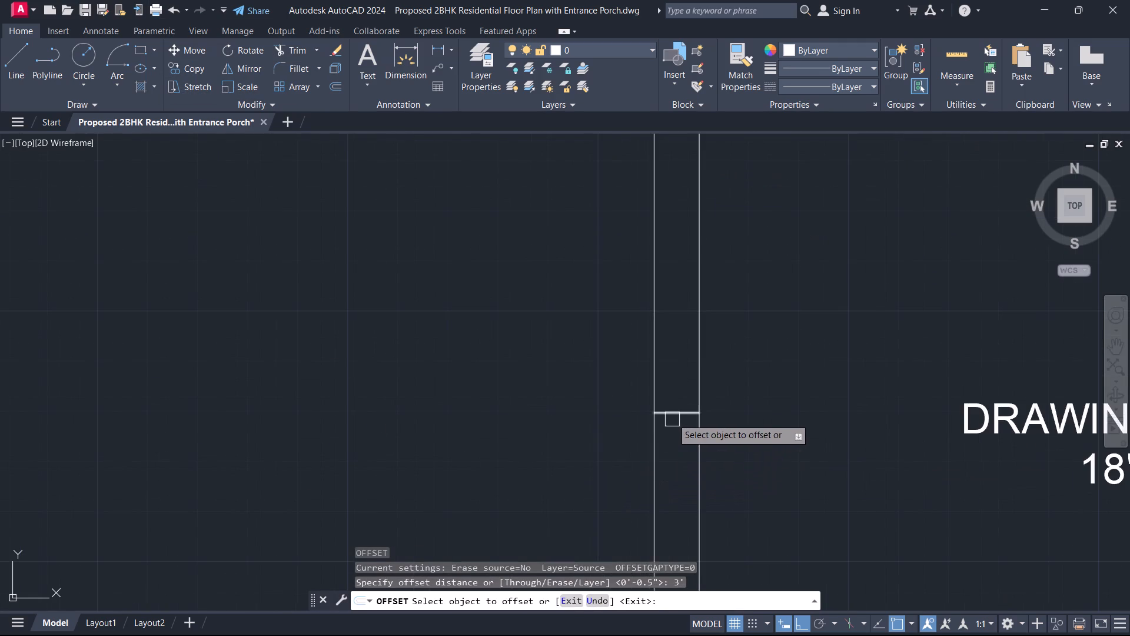
left_click(672, 418)
left_click_drag(670, 370, 677, 357)
left_click(681, 410)
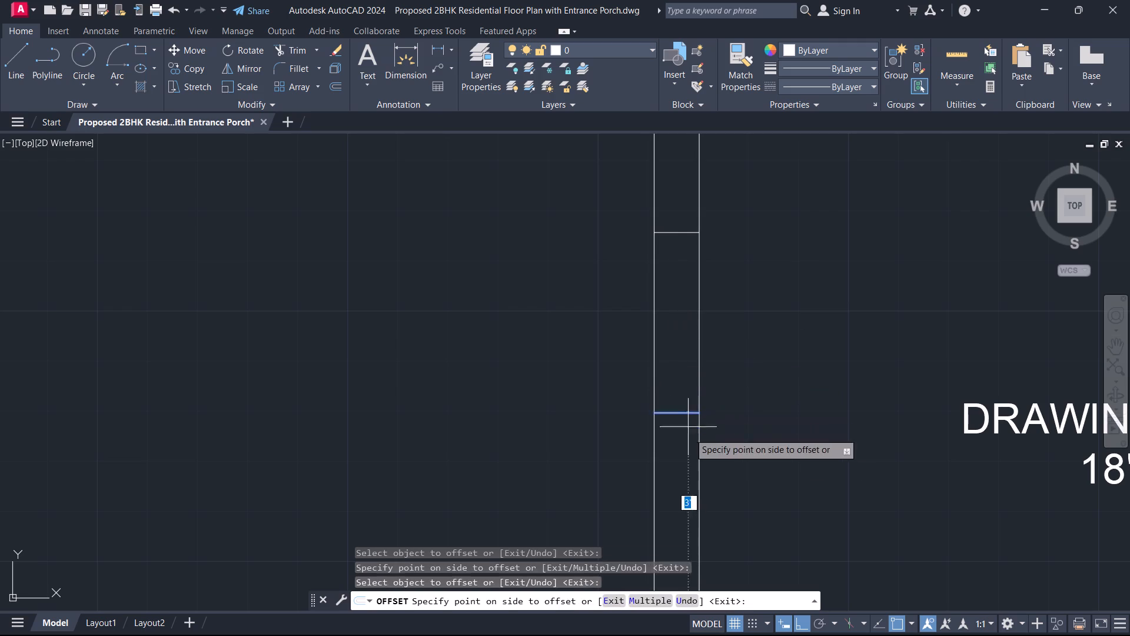
left_click(697, 462)
key("Escape")
Delete the original middle line between the two window end lines in the drawing cum dining wall.
left_click_drag(688, 445, 683, 437)
left_click(663, 404)
scroll(663, 403, "down", 3)
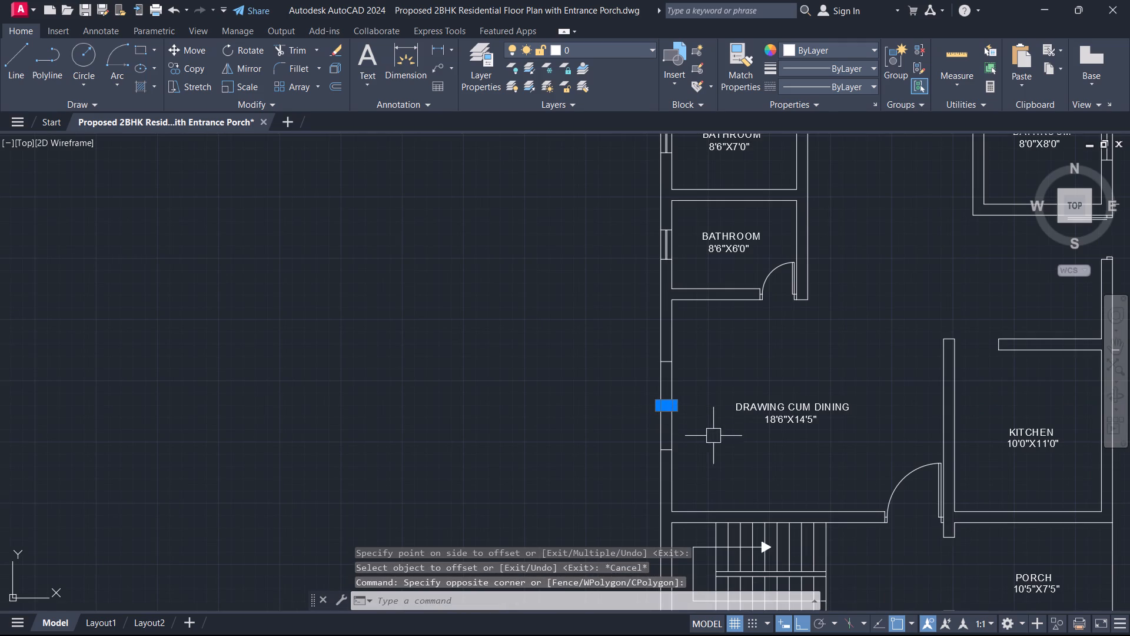
key("Delete")
Draw a vertical centre line between the midpoints of the drawing cum dining window's two end lines.
key("l")
key("space")
scroll(699, 423, "up", 1)
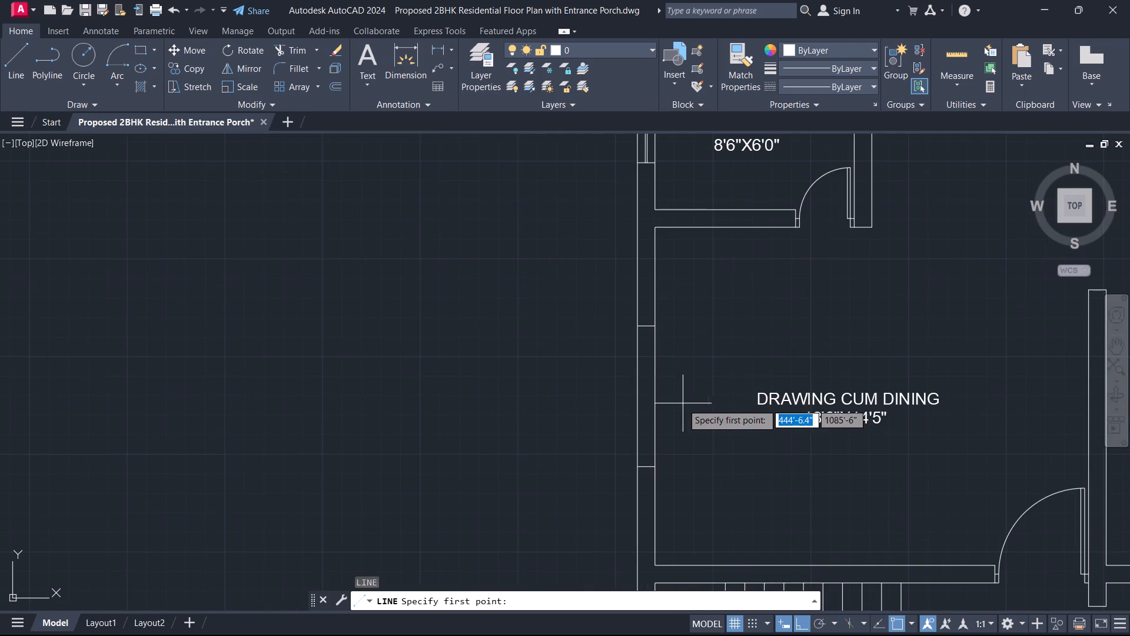
scroll(642, 340, "up", 2)
left_click(652, 306)
middle_click_drag(668, 409, 659, 271)
scroll(659, 271, "down", 1)
scroll(662, 400, "up", 1)
left_click(640, 451)
key("Escape")
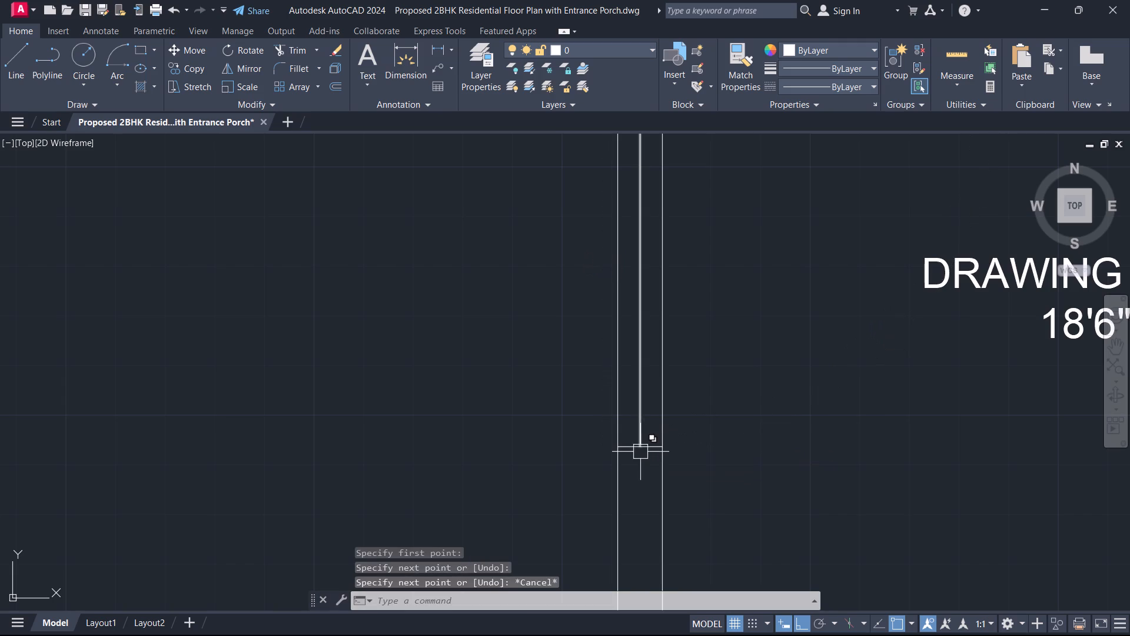
Offset the drawing cum dining window's centre line by 0.5" to both sides for the glazing lines.
key("o")
key("space")
type("1")
key("BackSpace")
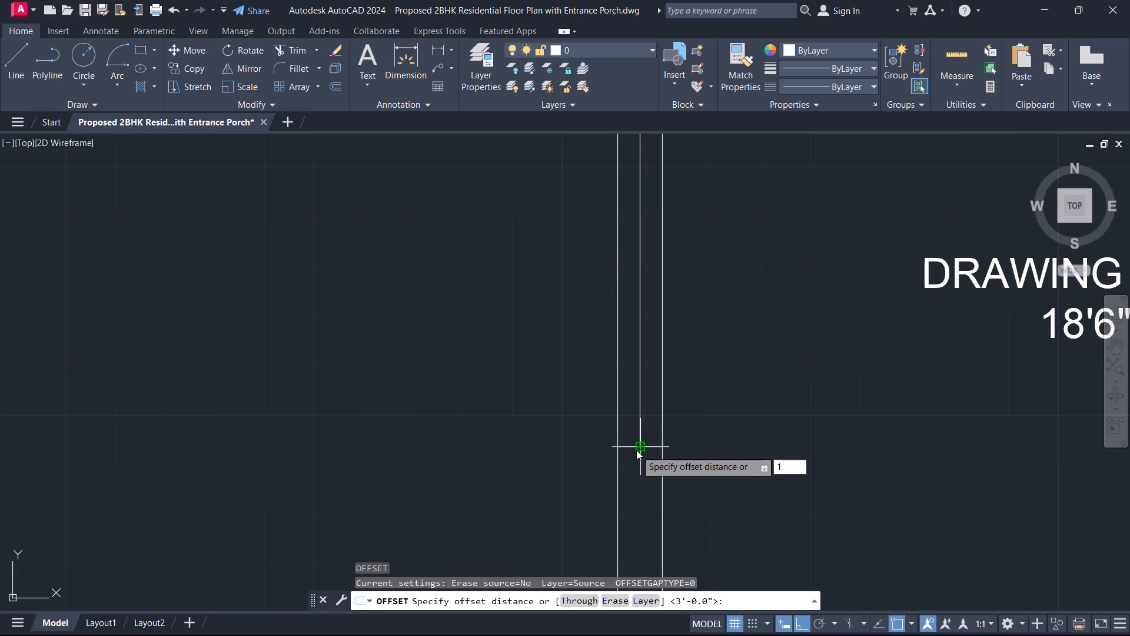
type("0.5")
key("Return")
scroll(630, 456, "up", 1)
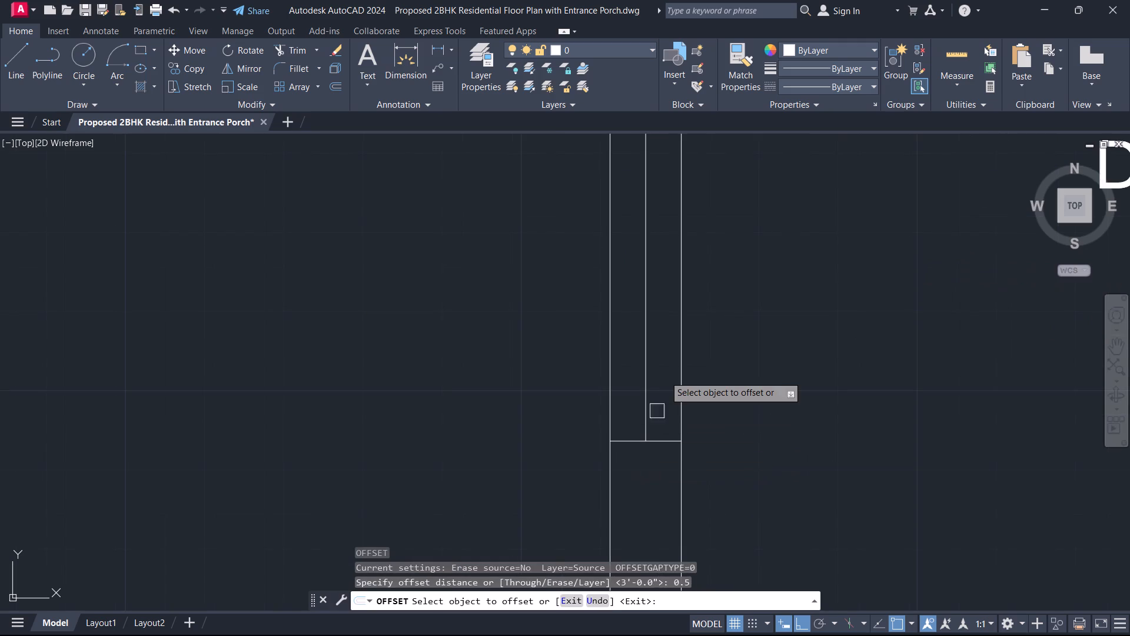
left_click(647, 348)
left_click(624, 338)
scroll(627, 338, "up", 1)
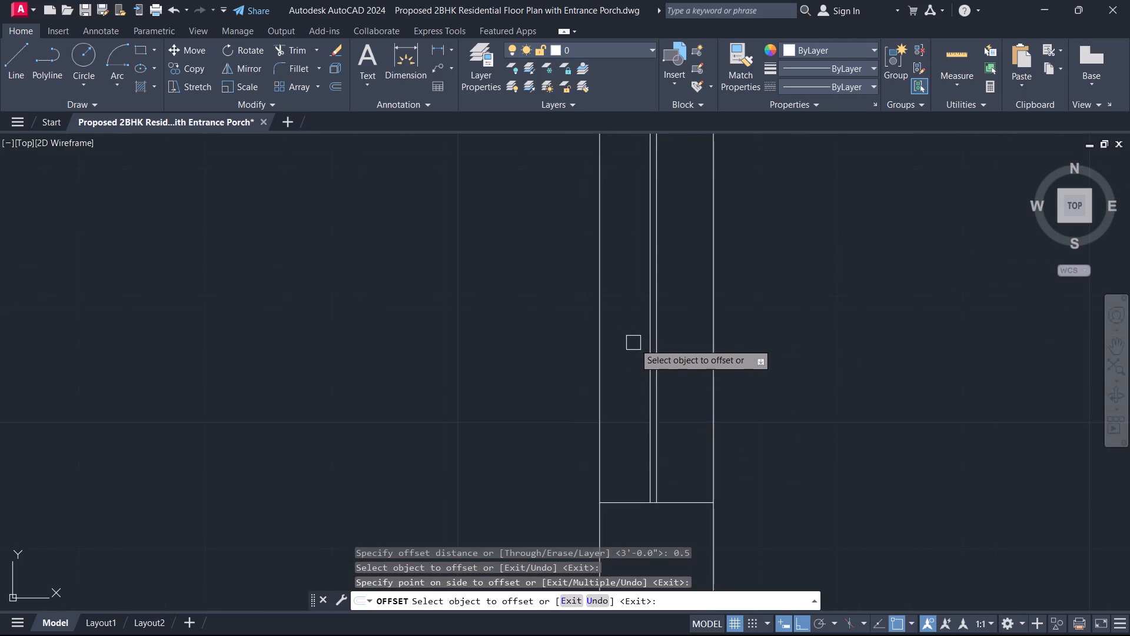
scroll(634, 343, "up", 2)
left_click(662, 369)
left_click(682, 375)
key("Escape")
Delete the drawing cum dining window's original centre line between the two glazing lines.
left_click(660, 375)
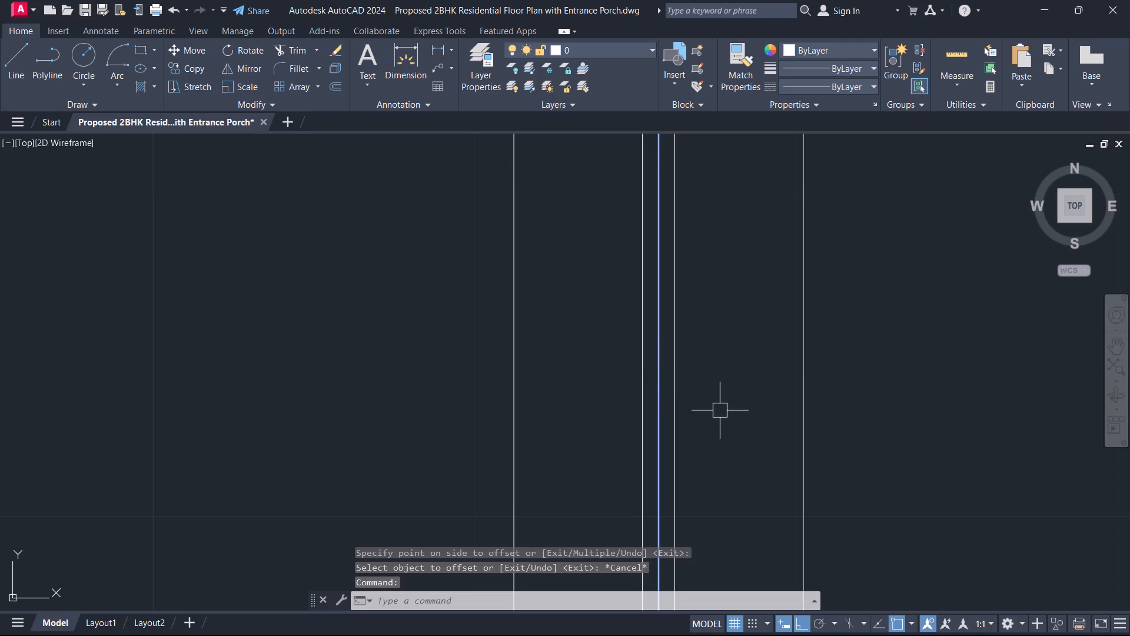
key("Delete")
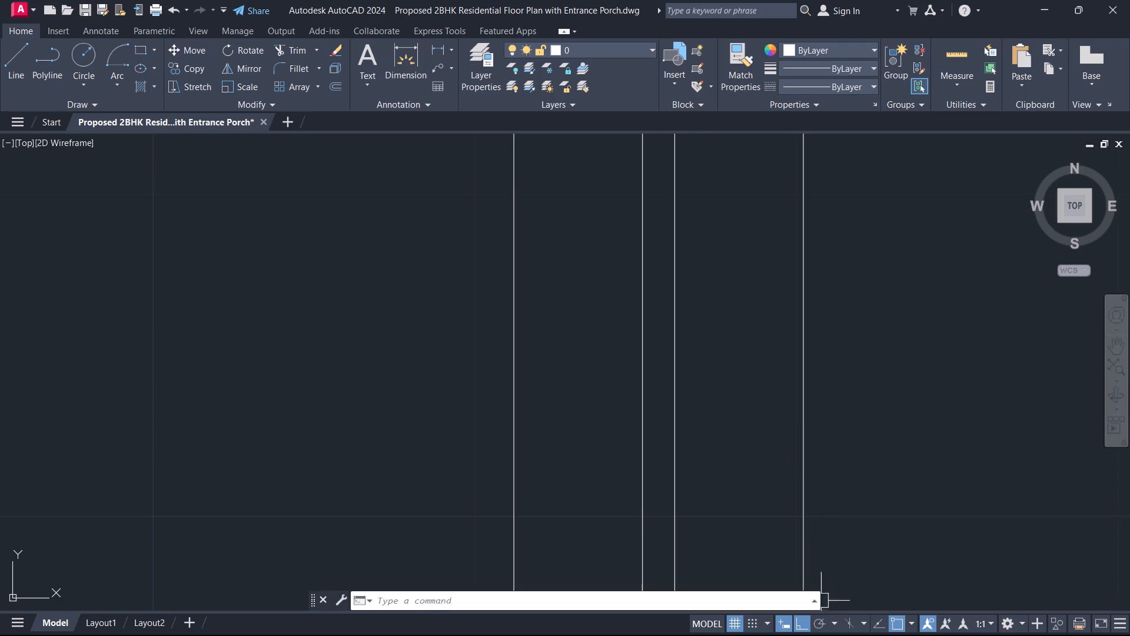
Draw a line across the kitchen's outer east wall at the midpoint of its inner face.
scroll(731, 484, "down", 3)
middle_click_drag(727, 478, 866, 372)
scroll(866, 372, "down", 5)
middle_click_drag(852, 371, 710, 415)
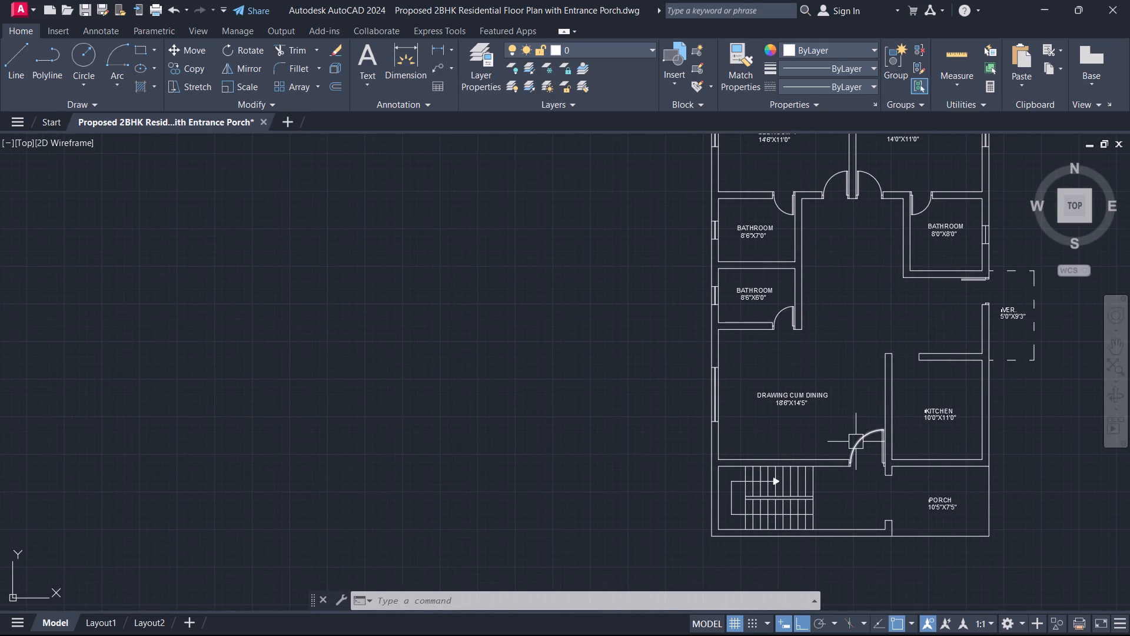
middle_click_drag(856, 439, 711, 418)
scroll(790, 435, "up", 2)
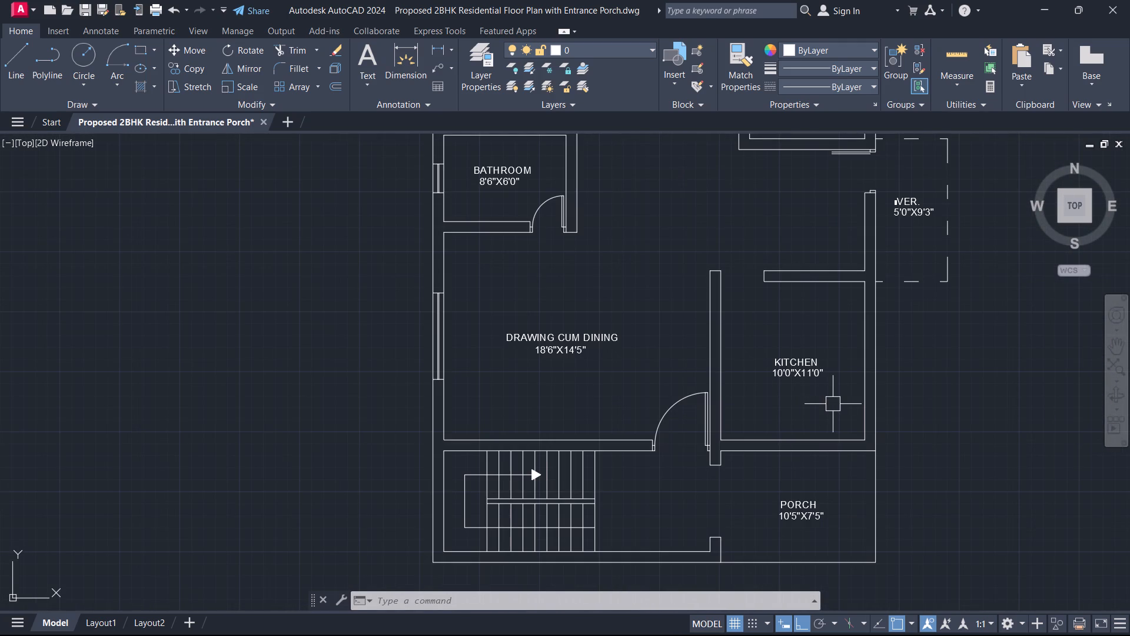
type("L")
key("space")
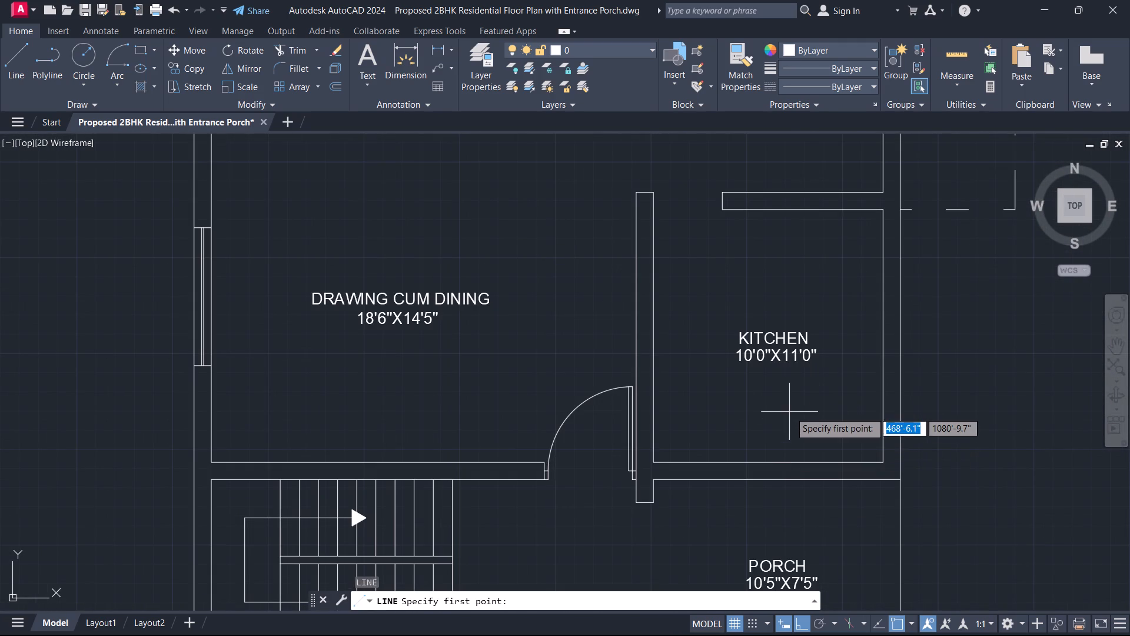
left_click(882, 335)
left_click(900, 334)
key("Escape")
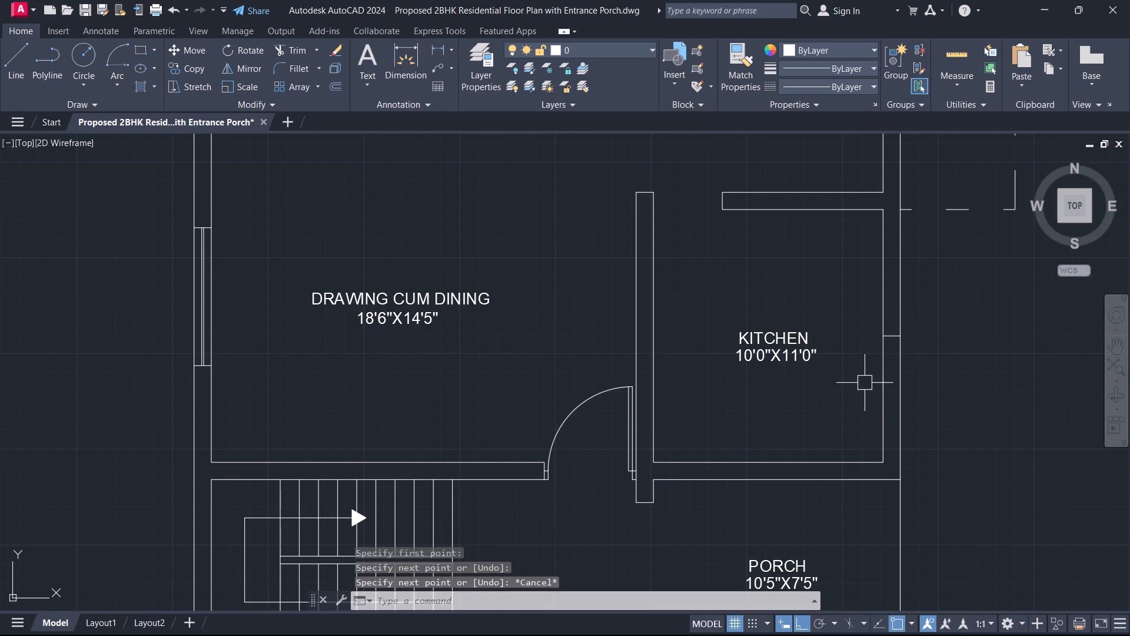
Offset the line across the kitchen's outer wall by 2' to both sides for the window's end lines.
type("O")
key("space")
type("2'")
key("Return")
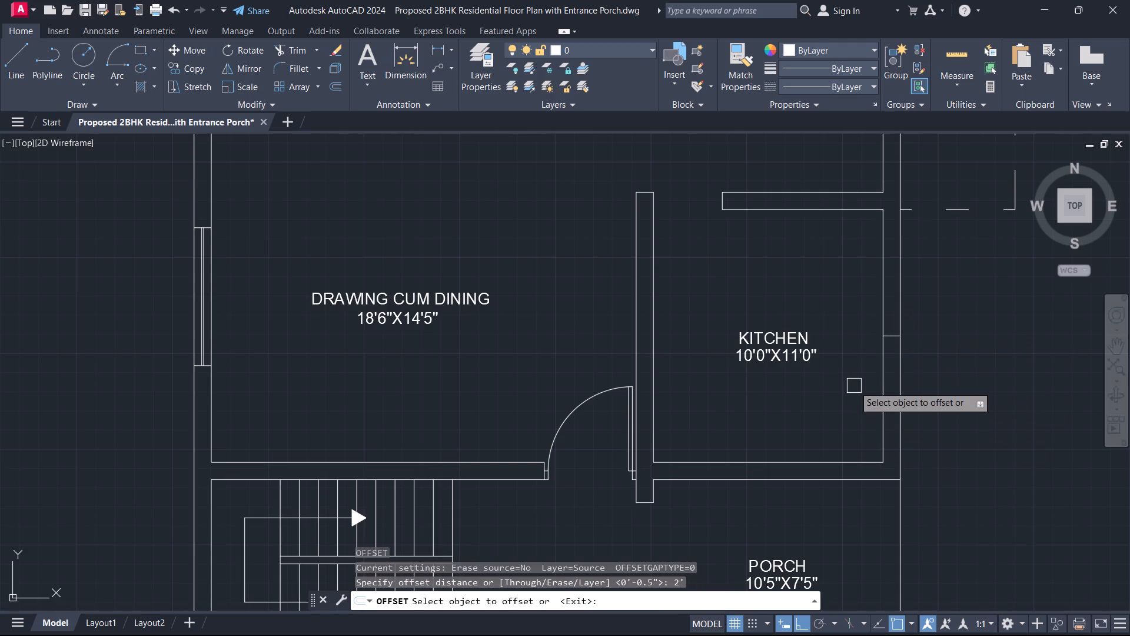
scroll(926, 366, "up", 2)
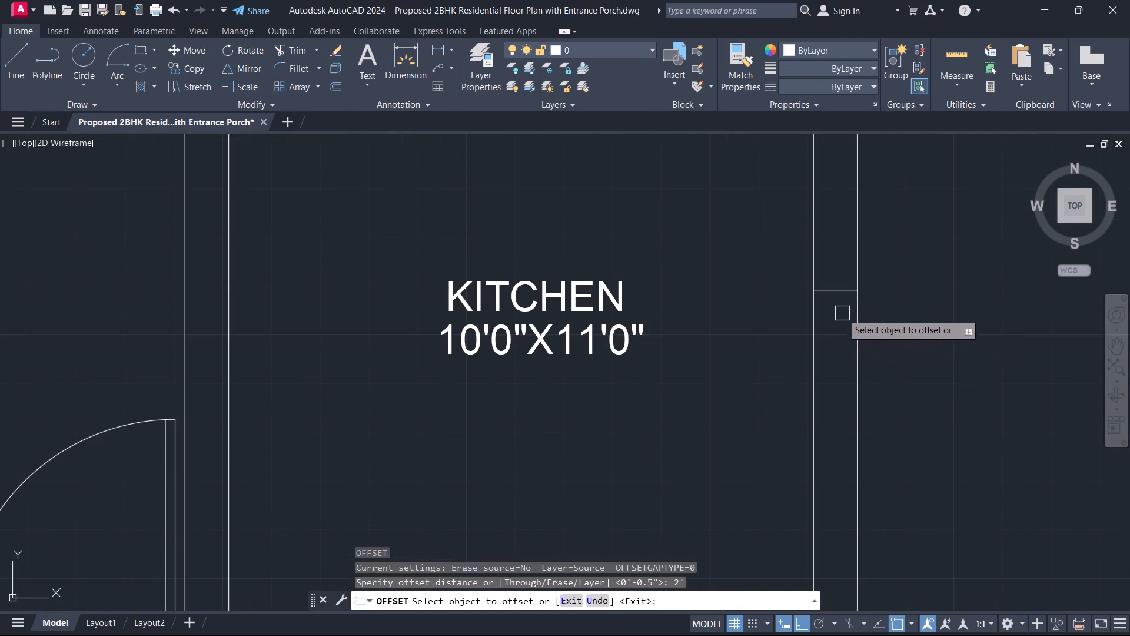
left_click(835, 293)
left_click(832, 255)
left_click(848, 294)
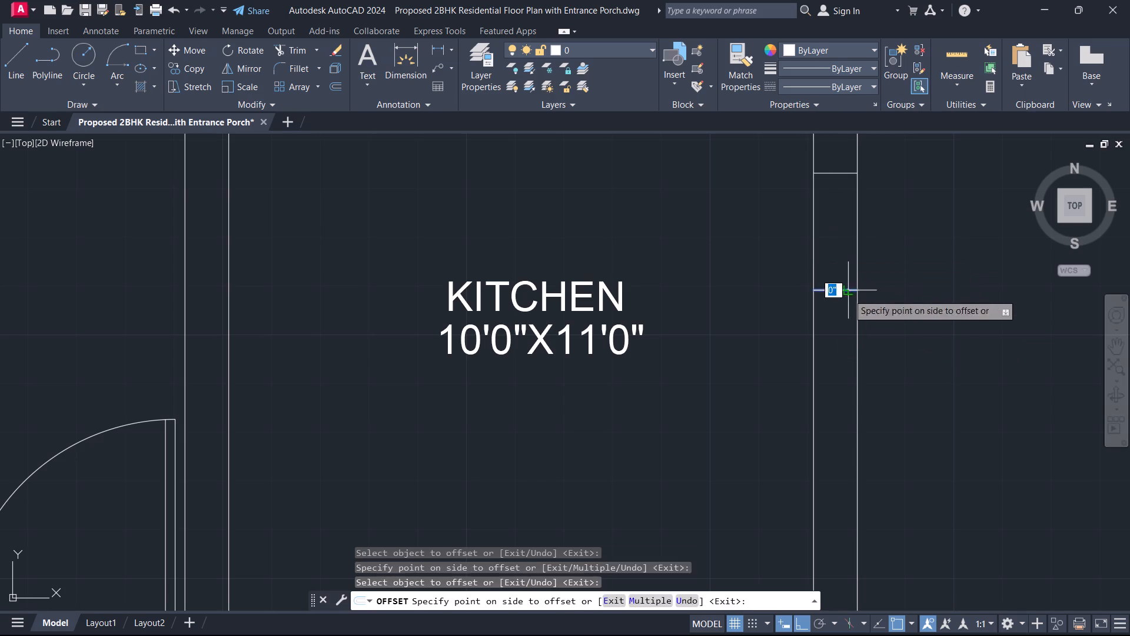
left_click(839, 337)
key("Escape")
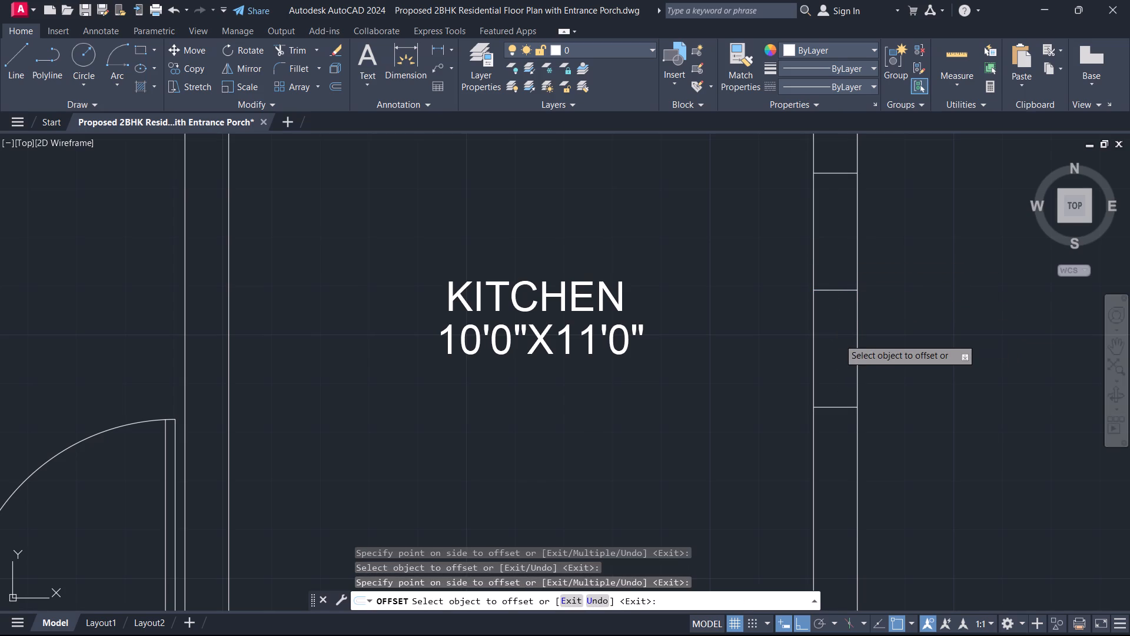
key("o")
key("Escape")
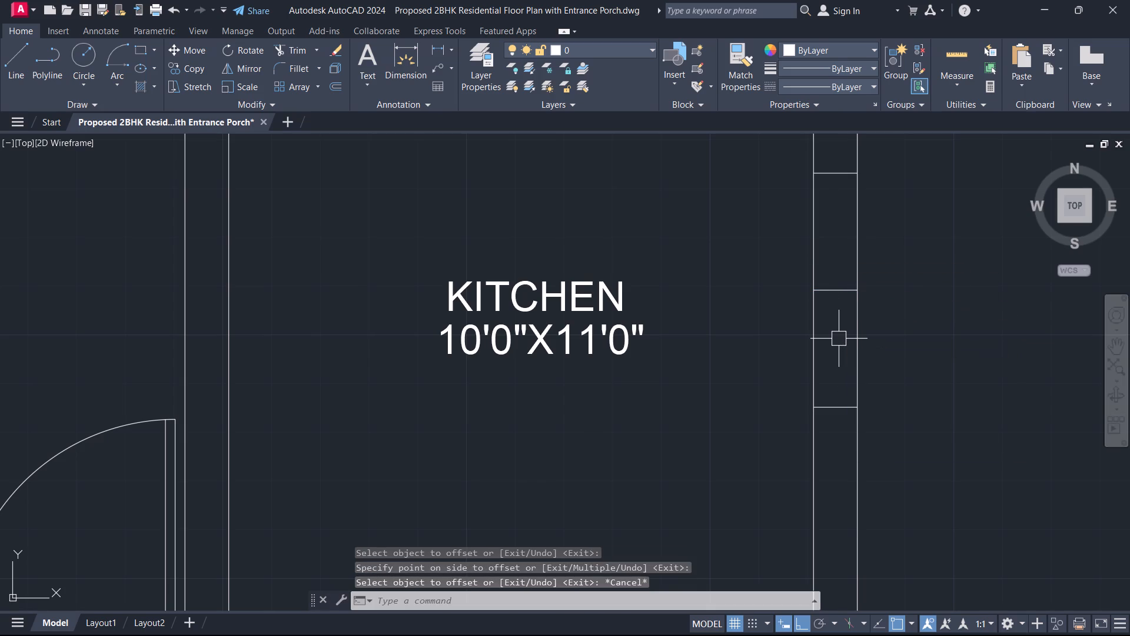
Use Trim to remove the original middle line between the kitchen window's two end lines.
type("TR")
key("space")
scroll(850, 294, "up", 1)
left_click(850, 286)
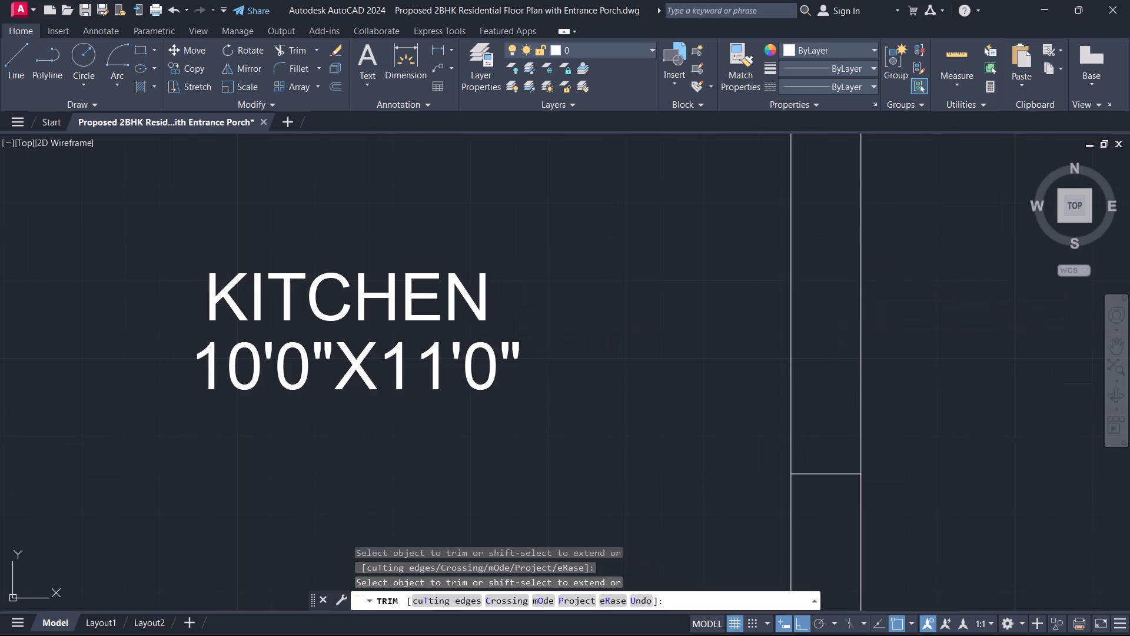
key("Escape")
Draw a vertical centre line between the midpoints of the kitchen window's two end lines.
type("L")
key("space")
scroll(831, 382, "down", 2)
scroll(828, 406, "up", 1)
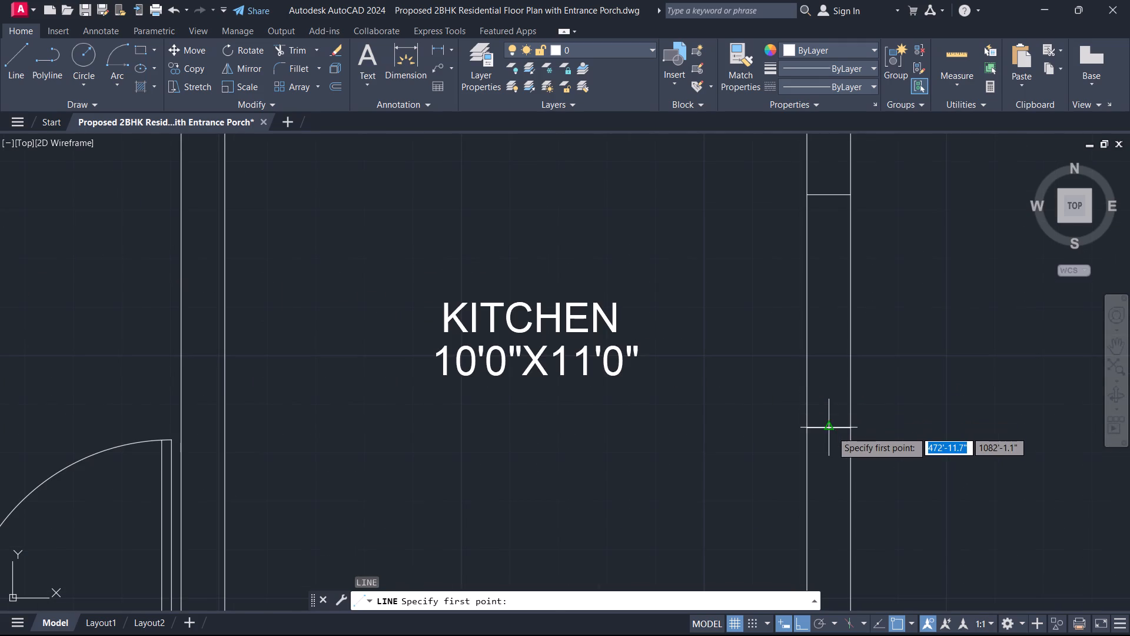
left_click(832, 431)
left_click(830, 194)
key("Escape")
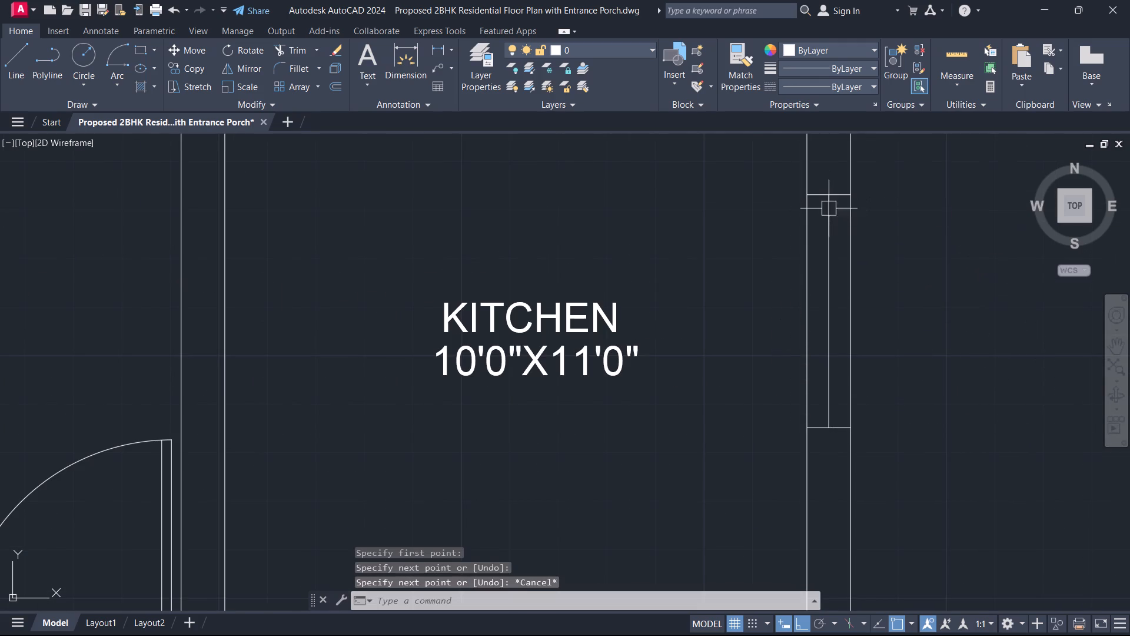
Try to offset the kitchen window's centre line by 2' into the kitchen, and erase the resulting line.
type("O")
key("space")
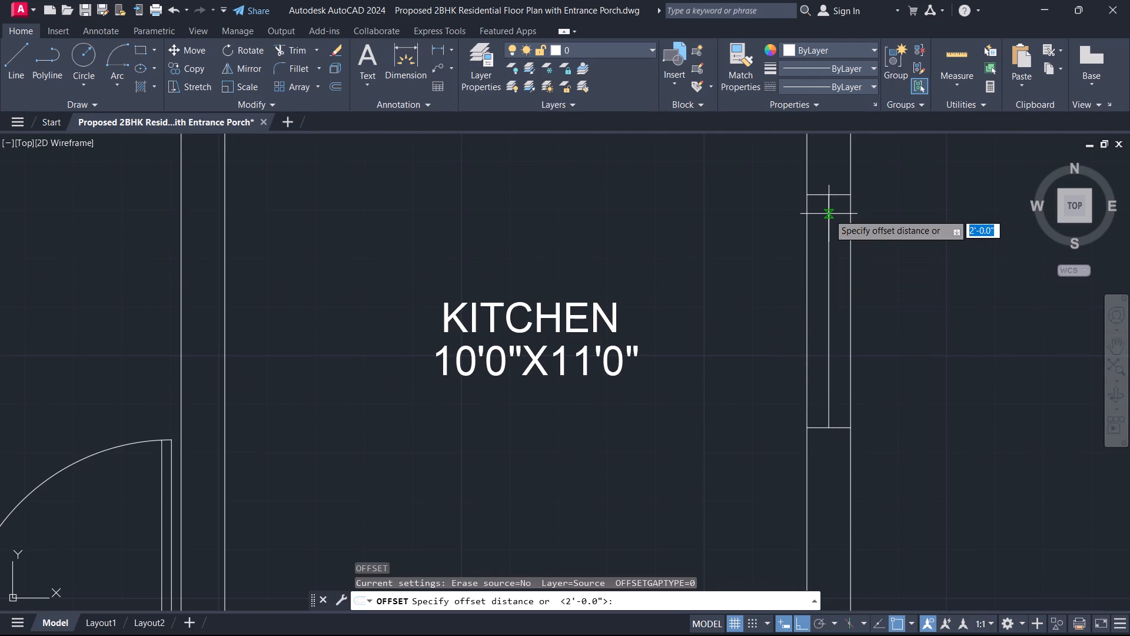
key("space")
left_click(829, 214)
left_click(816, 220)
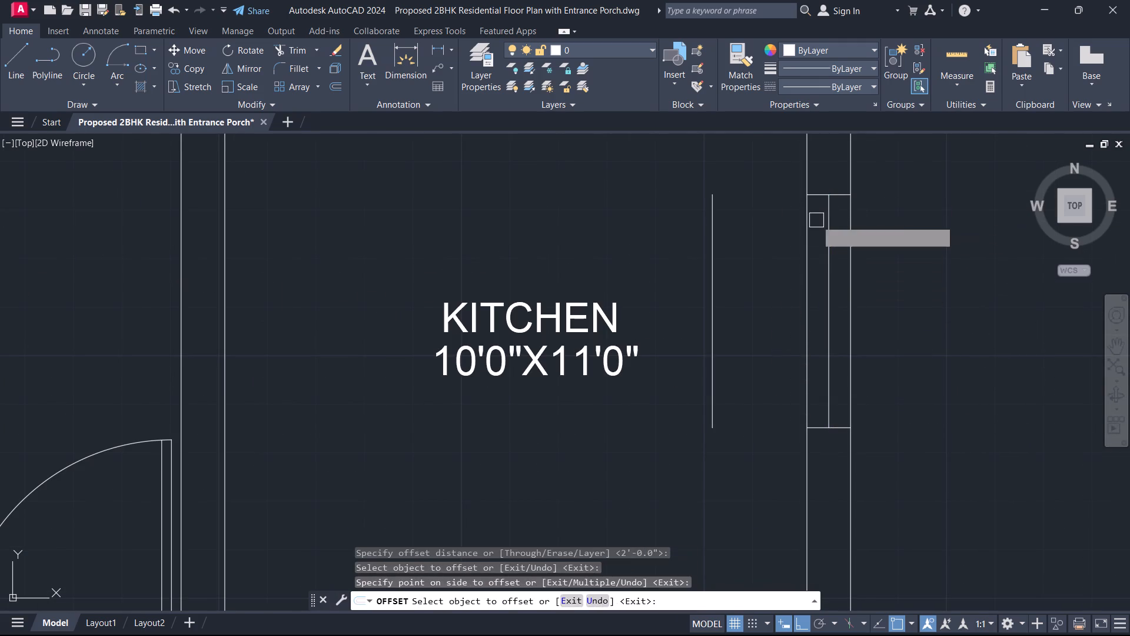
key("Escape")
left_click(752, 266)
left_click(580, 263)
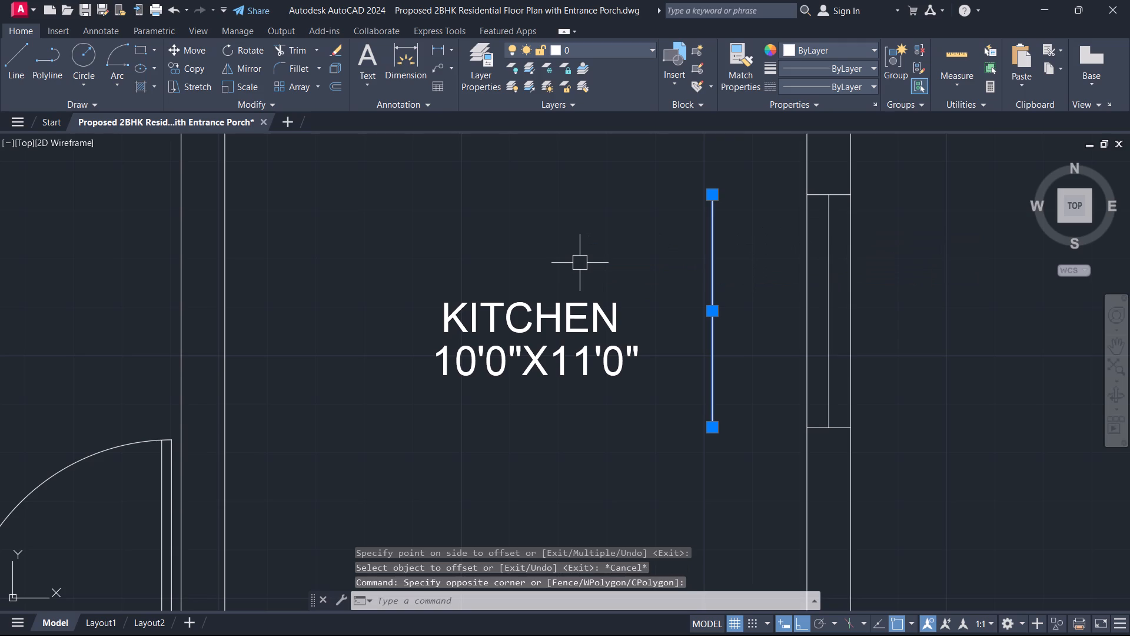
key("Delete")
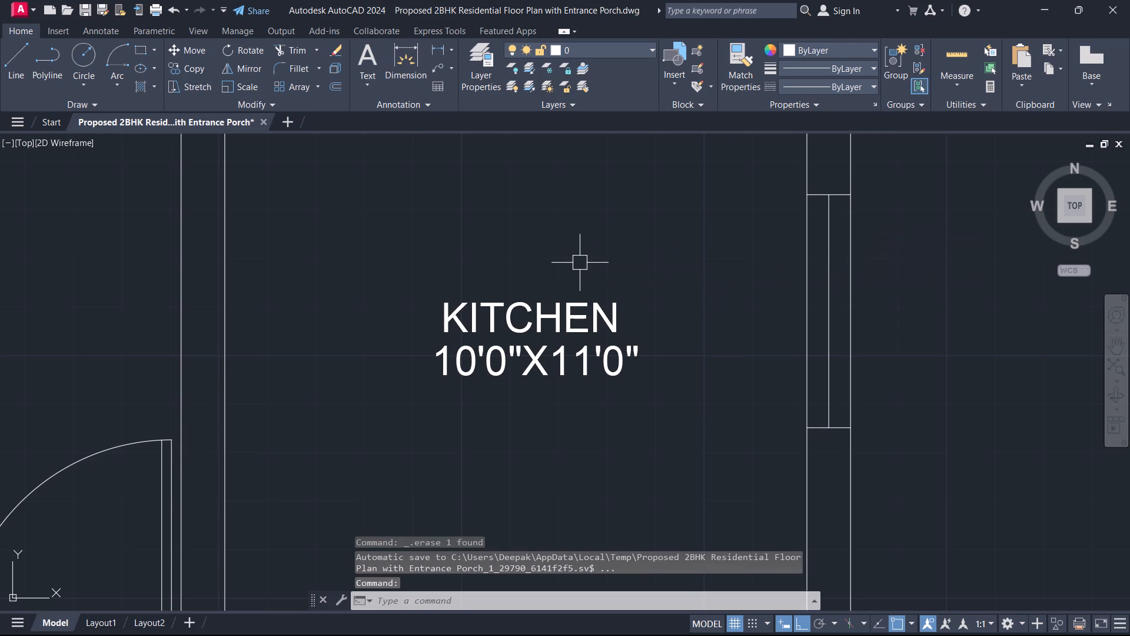
Offset the kitchen window's vertical centre line by 0.5" to both sides for the glass lines.
type("O")
key("space")
type("0.5")
key("Return")
scroll(763, 264, "up", 2)
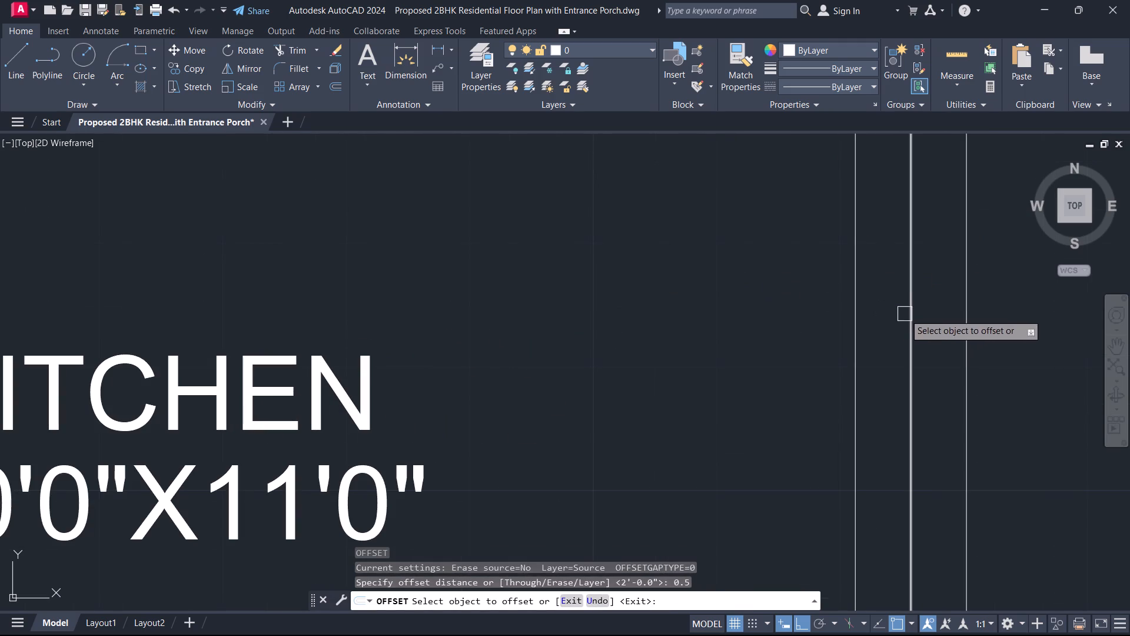
left_click(910, 318)
left_click(878, 326)
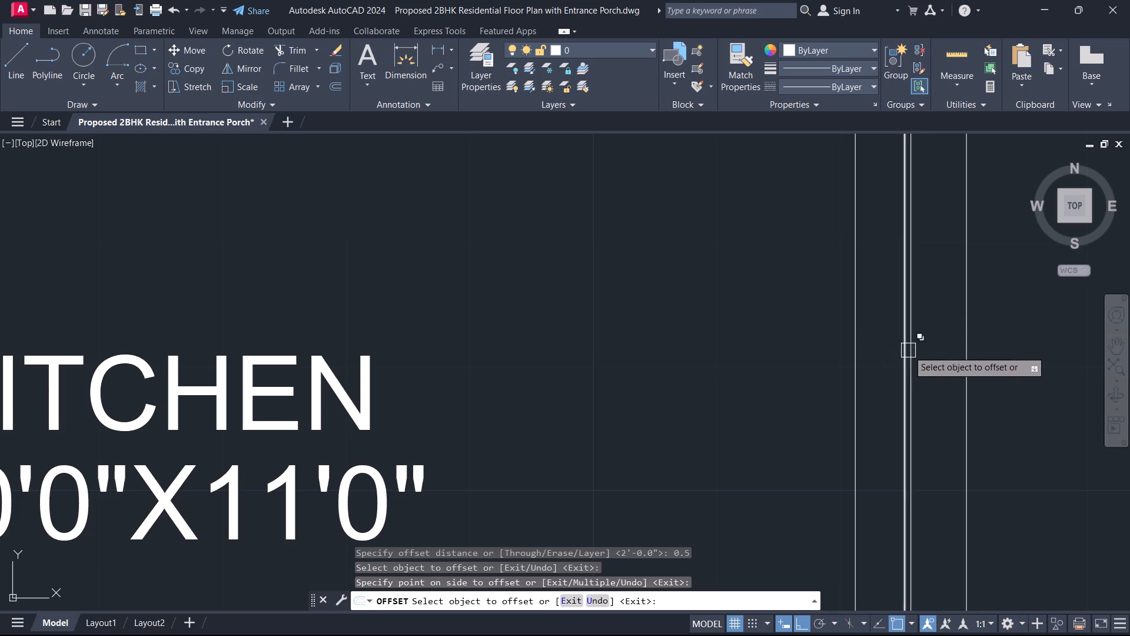
left_click(918, 350)
left_click(939, 353)
key("Escape")
Erase the original centre line between the kitchen window's two offset lines.
scroll(902, 365, "up", 1)
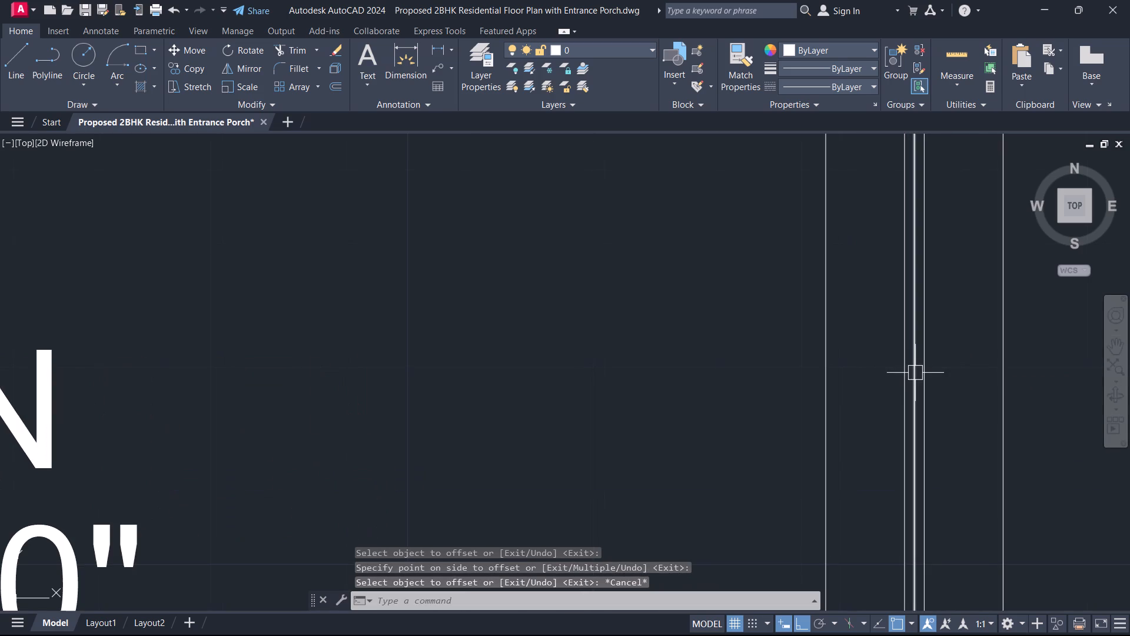
left_click(915, 373)
key("Delete")
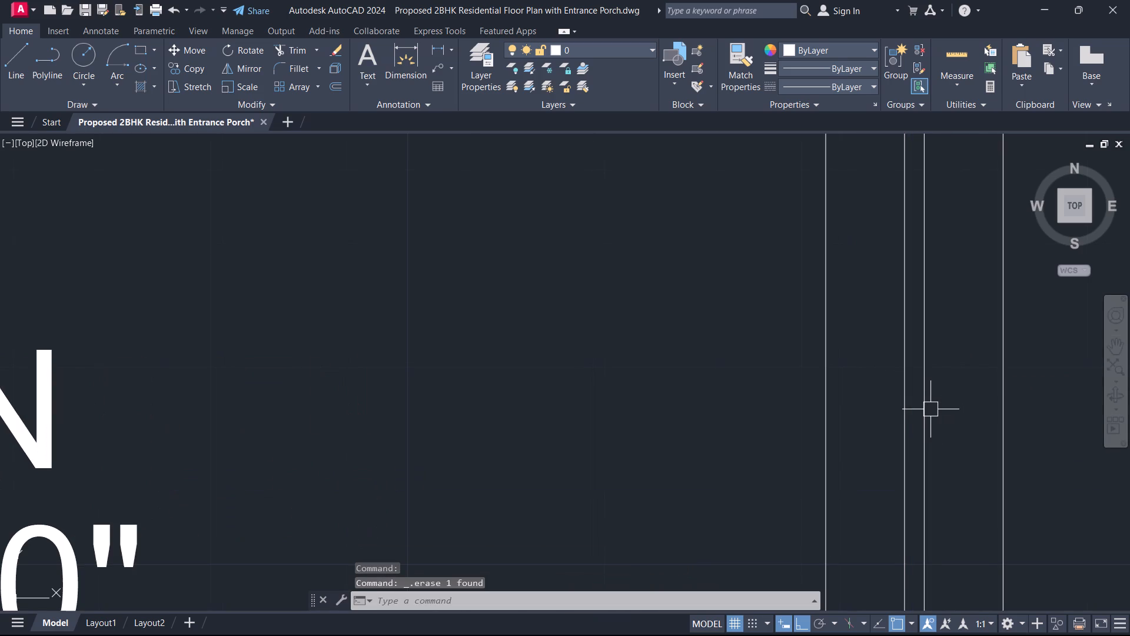
Change the linetype of the porch's outer east and south edge lines to the dashed ACAD_ISO03W100.
scroll(931, 409, "down", 8)
middle_click_drag(853, 486, 760, 502)
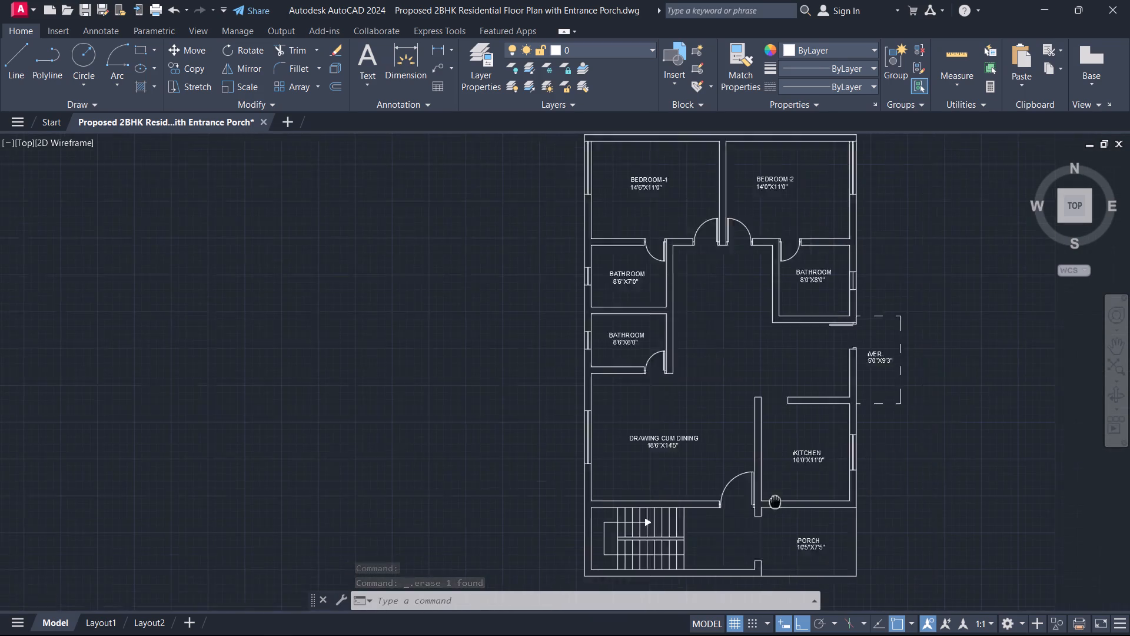
middle_click_drag(760, 502, 681, 513)
scroll(734, 372, "up", 1)
middle_click_drag(734, 372, 750, 462)
scroll(541, 393, "down", 2)
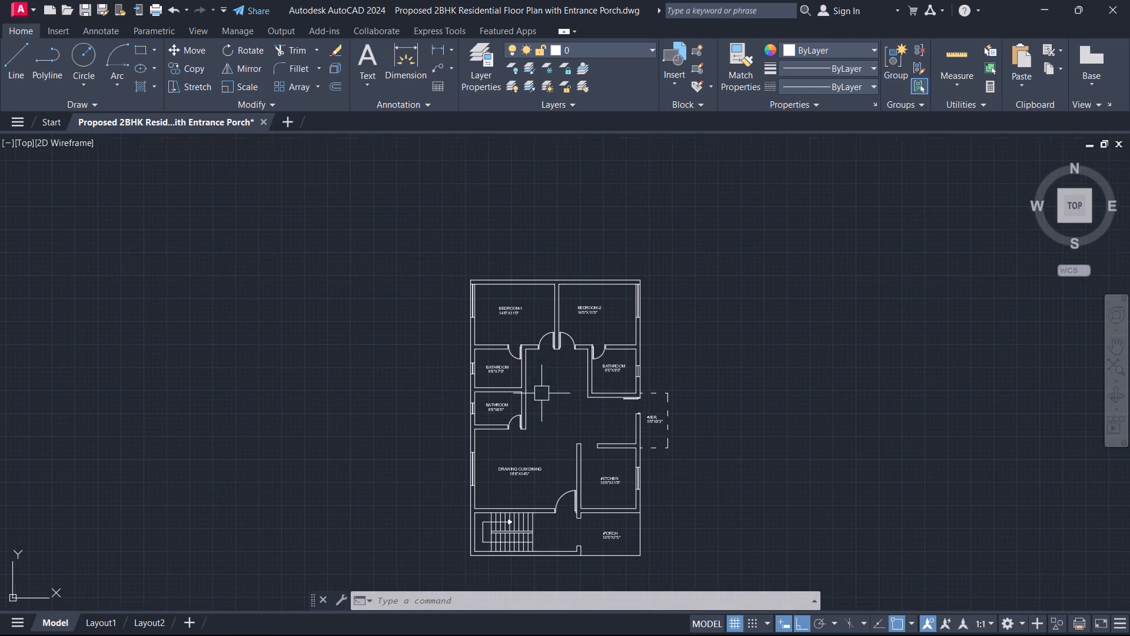
middle_click_drag(569, 492, 632, 383)
scroll(629, 450, "up", 2)
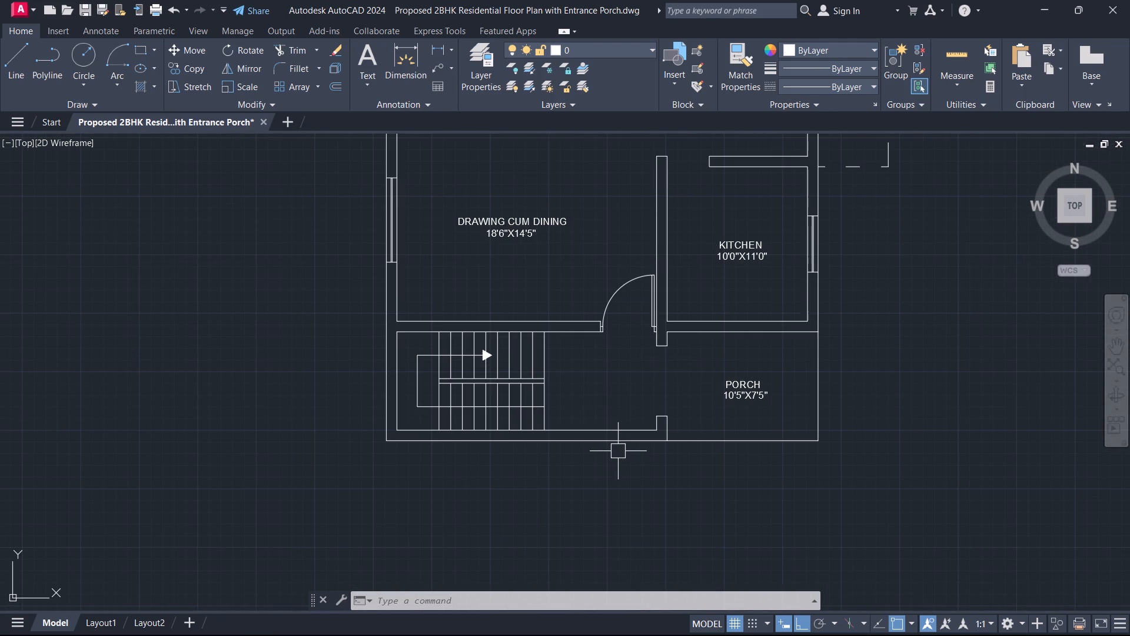
middle_click_drag(616, 428, 751, 433)
scroll(760, 427, "down", 3)
scroll(766, 425, "up", 2)
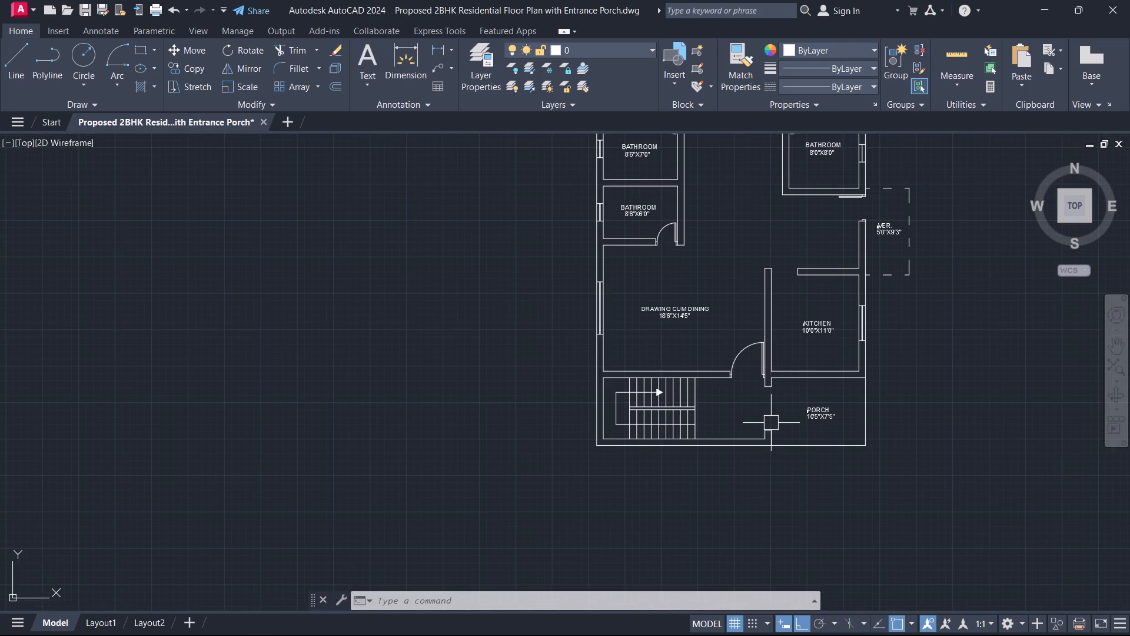
scroll(813, 427, "up", 1)
scroll(906, 438, "down", 1)
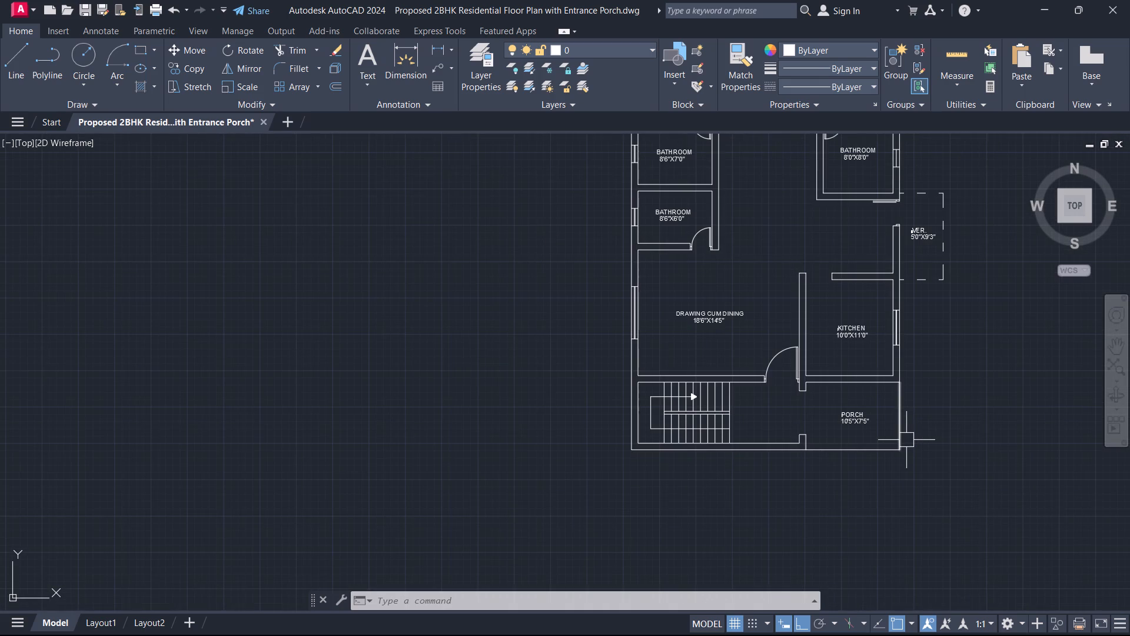
left_click_drag(925, 471, 920, 469)
left_click(887, 436)
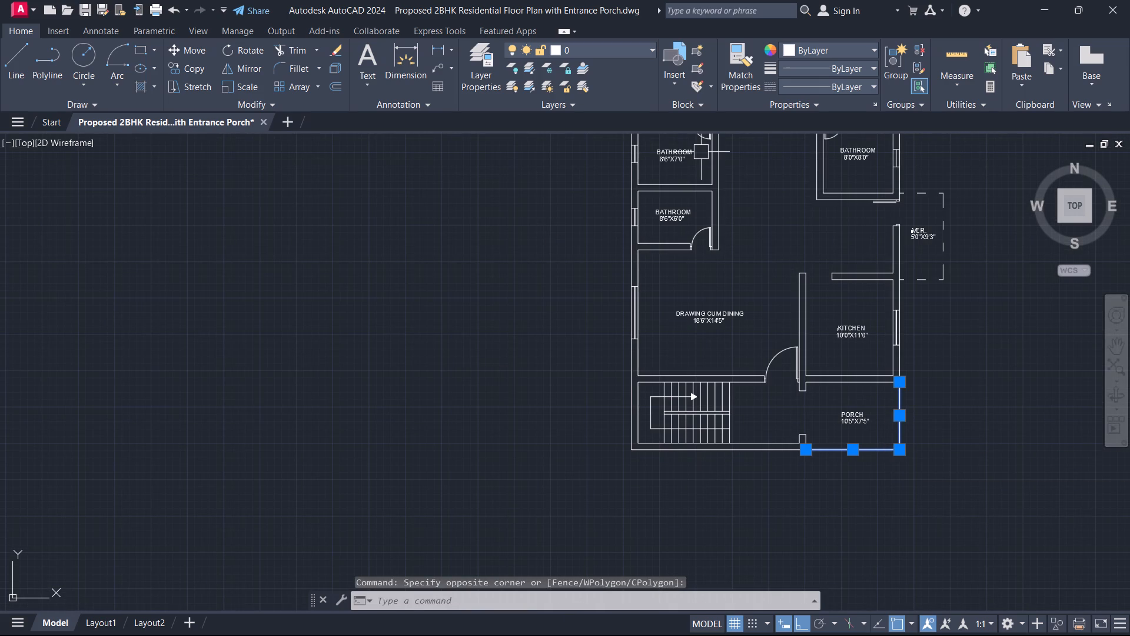
left_click(845, 77)
left_click(846, 82)
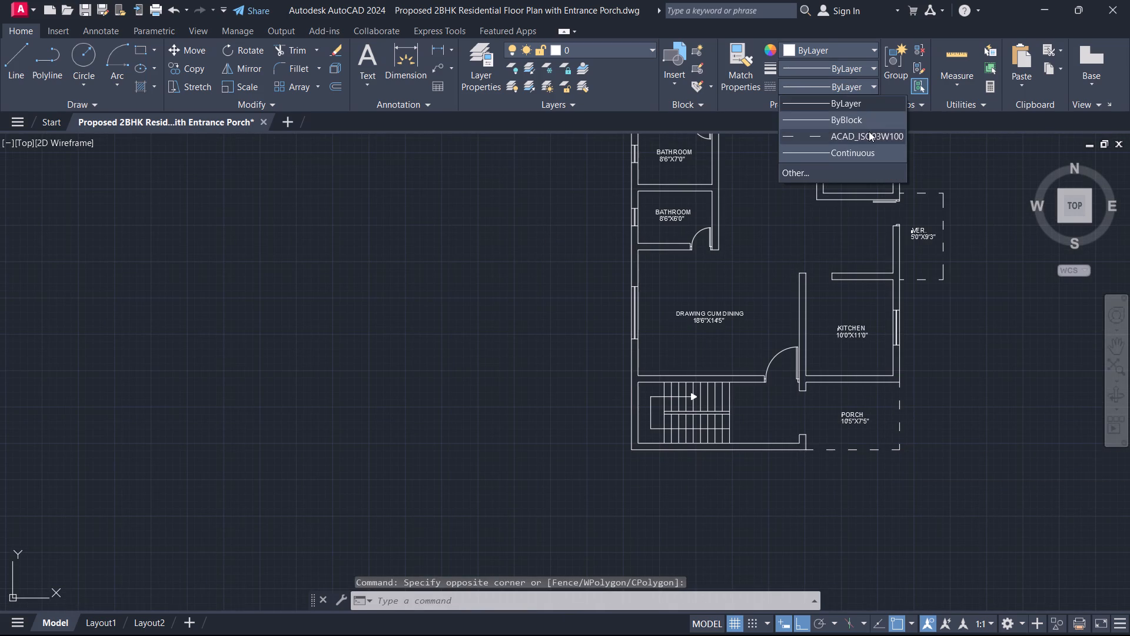
left_click(869, 131)
key("Escape")
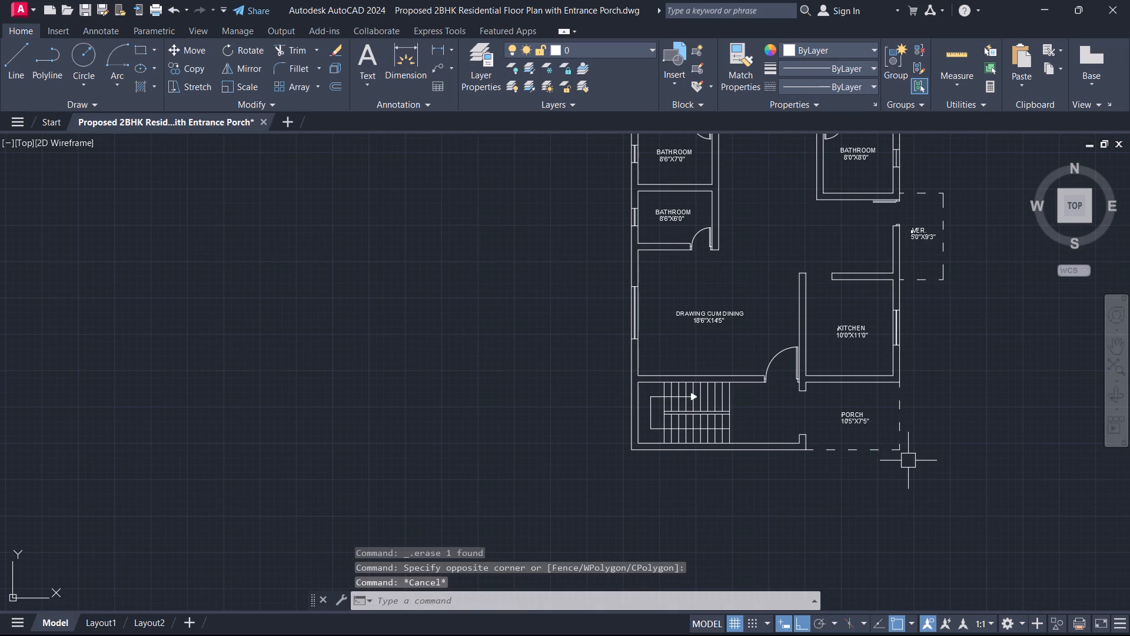
Look over the whole floor plan to check the rooms, windows and dashed porch edges.
scroll(875, 498, "down", 1)
middle_click_drag(875, 498, 892, 615)
middle_click_drag(819, 409, 829, 325)
scroll(819, 409, "up", 1)
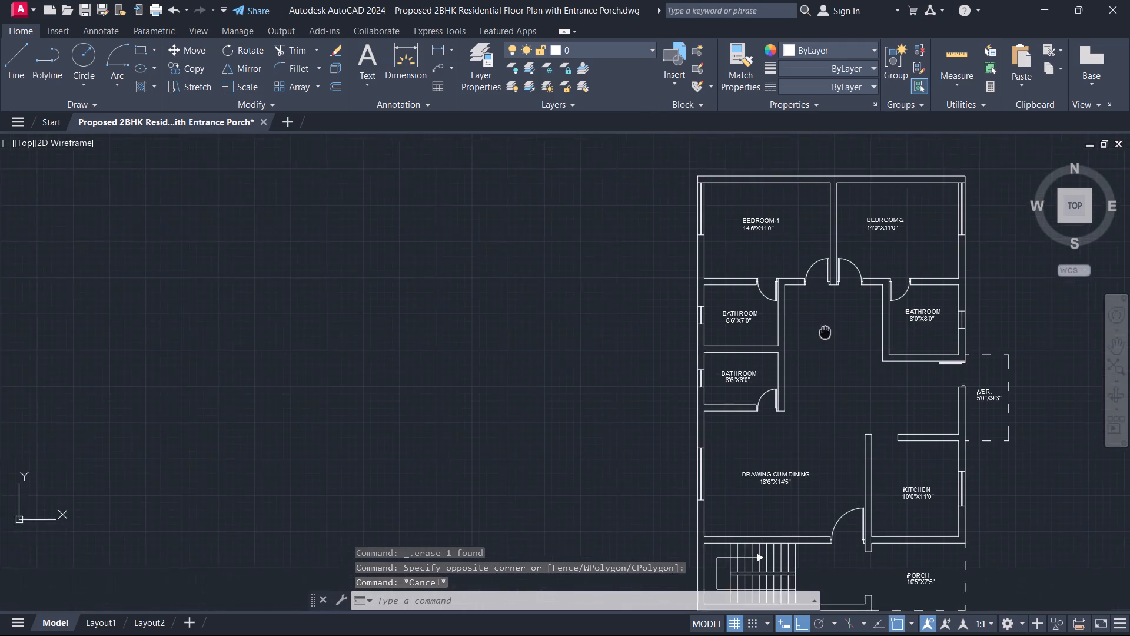
middle_click_drag(829, 325, 840, 304)
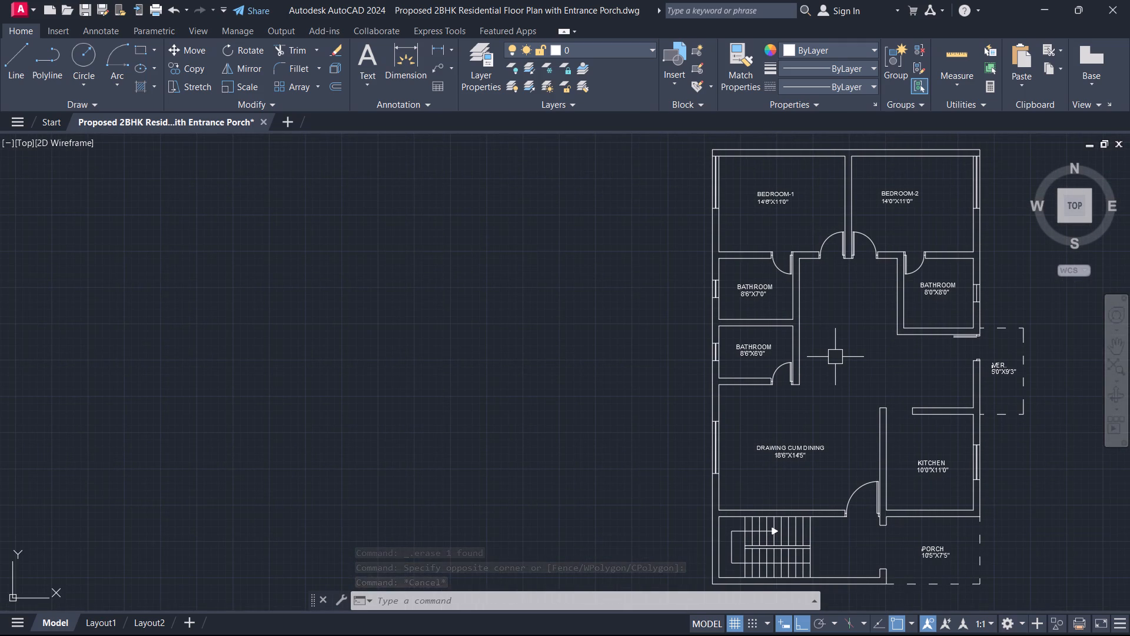
middle_click_drag(835, 357, 821, 350)
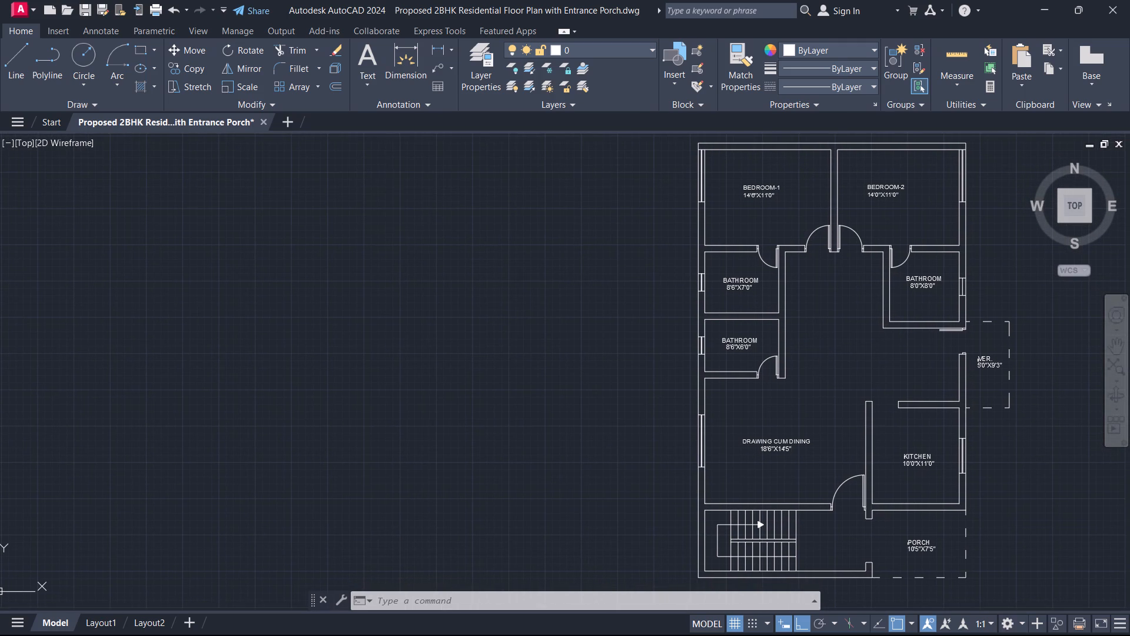
middle_click_drag(821, 350, 800, 259)
middle_click_drag(801, 387, 706, 404)
scroll(706, 405, "down", 1)
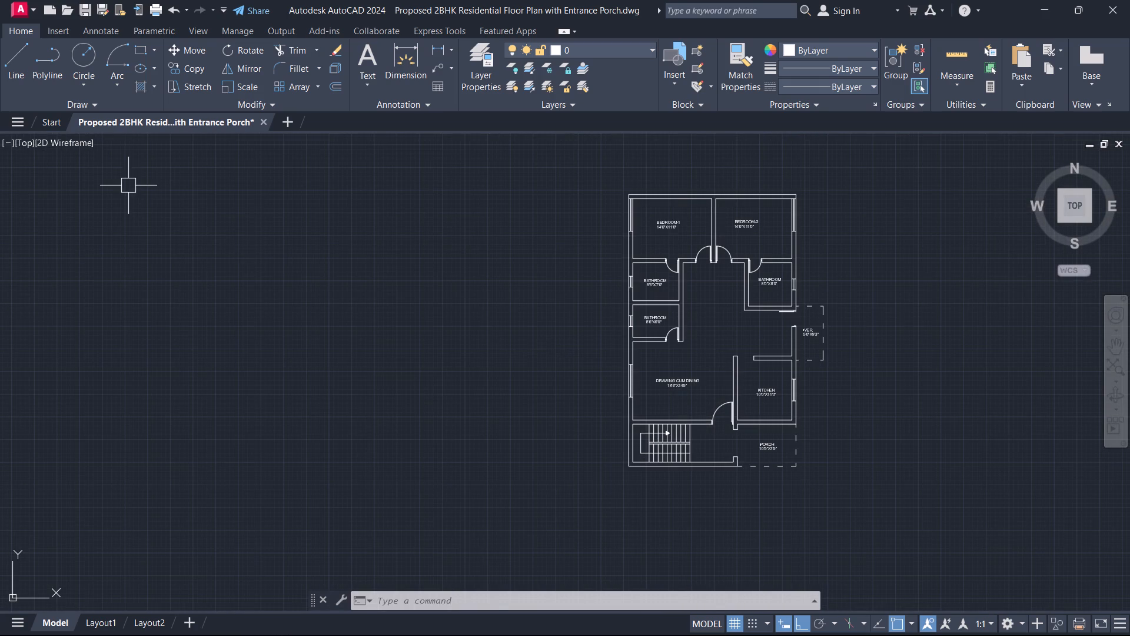
Open the recent furniture block drawing 01-13-cad-blocks-net-sofa-armchairs-designs.
left_click(45, 127)
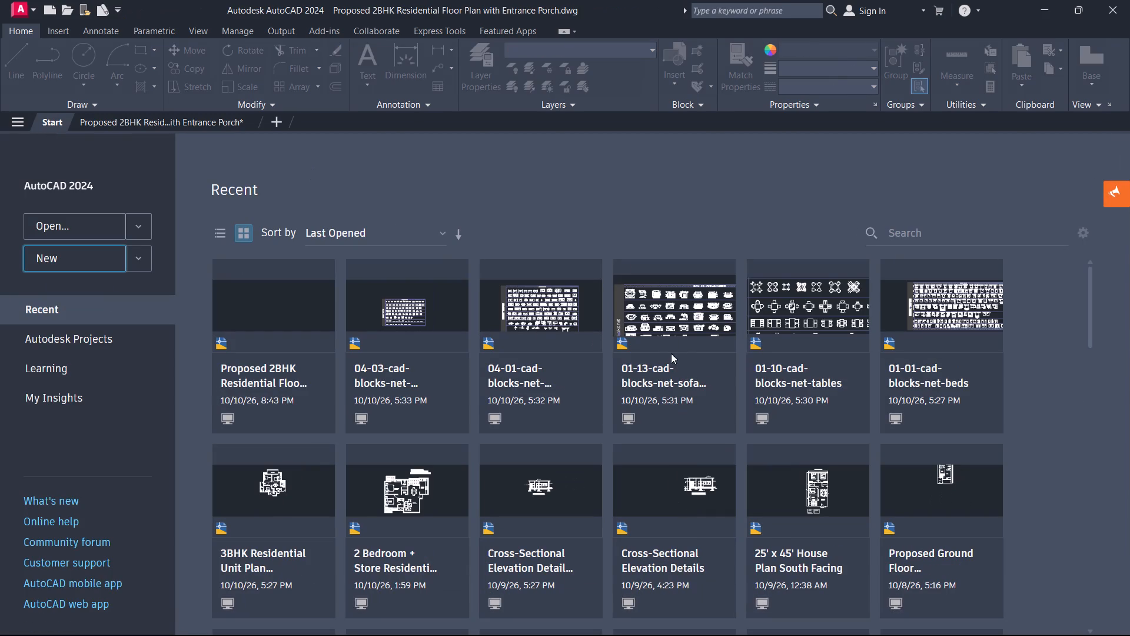
left_click(657, 369)
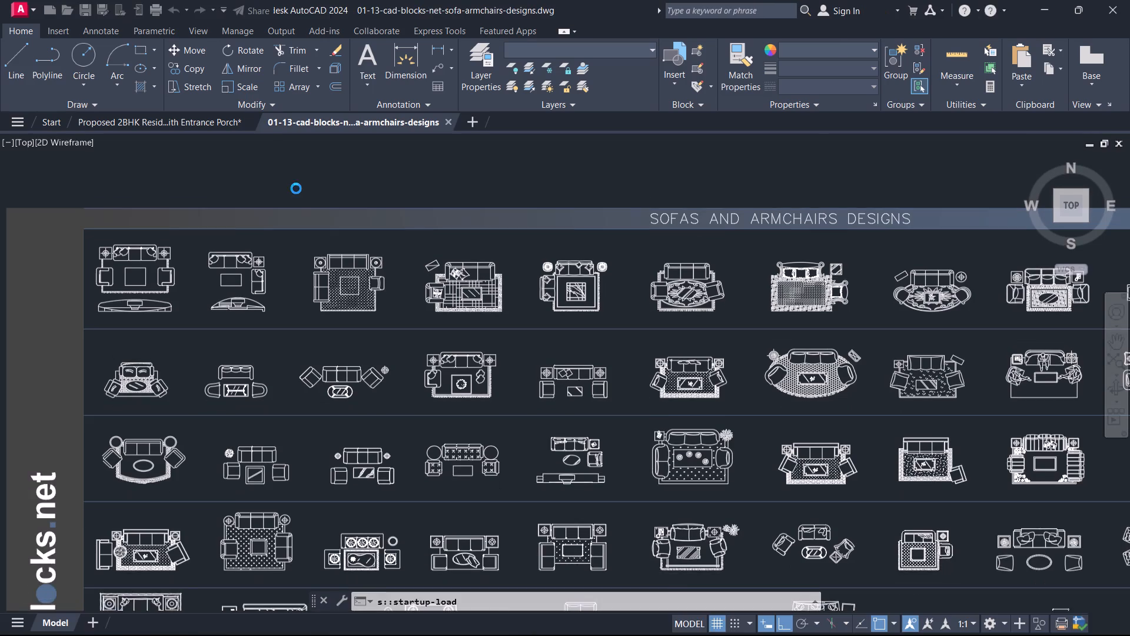
Copy the sofa set with two angled armchairs, round side tables, curved rug and oval coffee table from the block library.
left_click(450, 371)
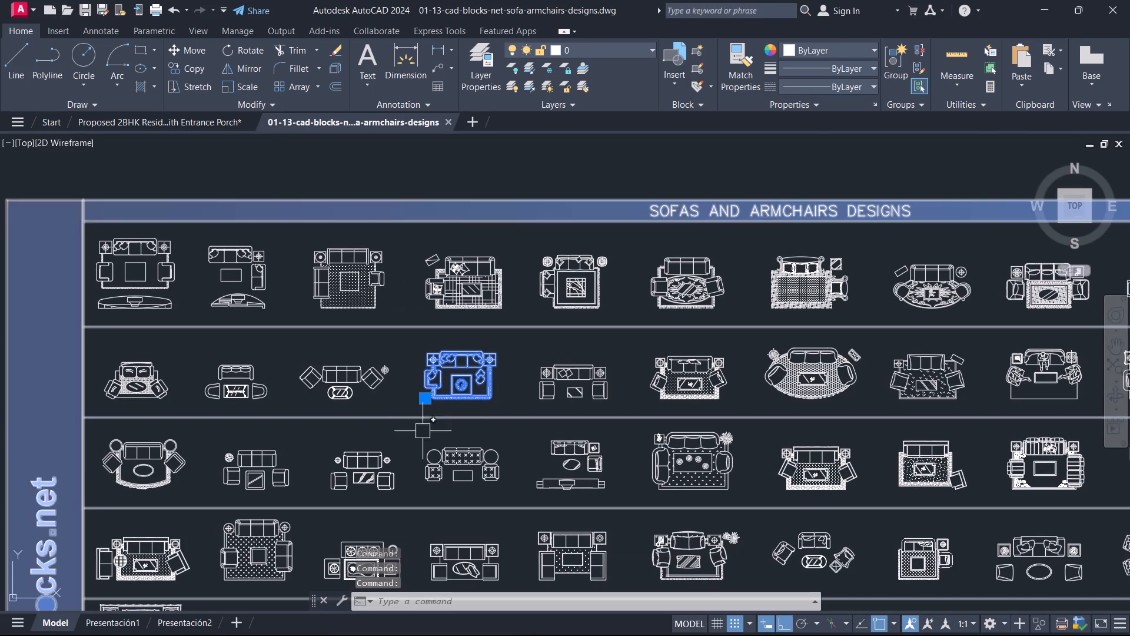
middle_click_drag(349, 332, 407, 316)
key("Escape")
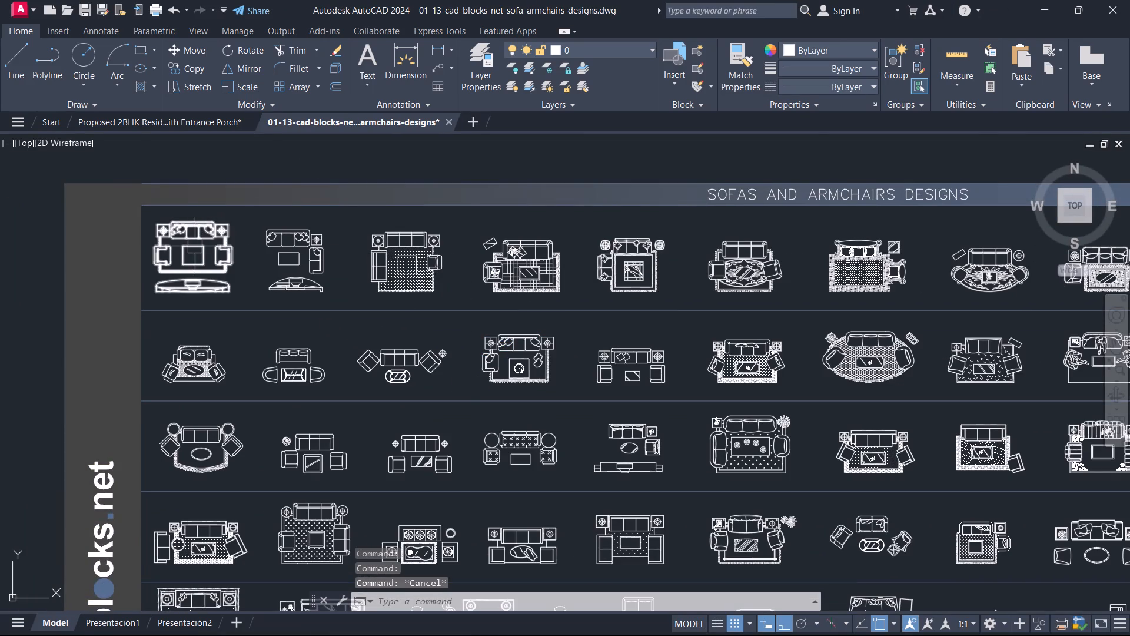
left_click(195, 249)
middle_click_drag(343, 399, 392, 304)
key("Escape")
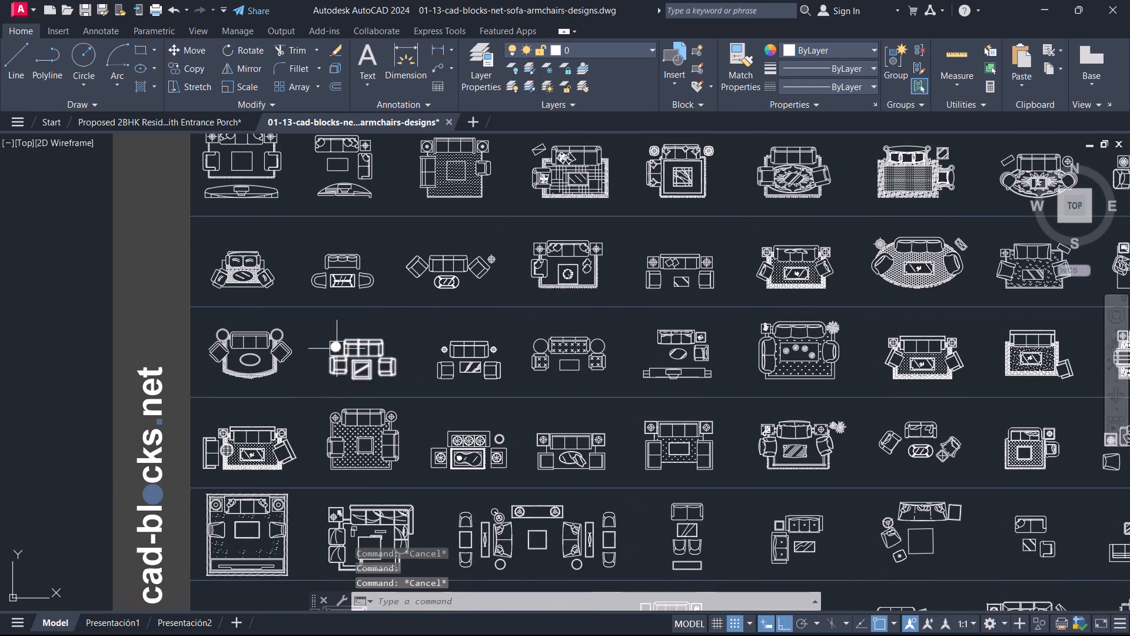
left_click(278, 352)
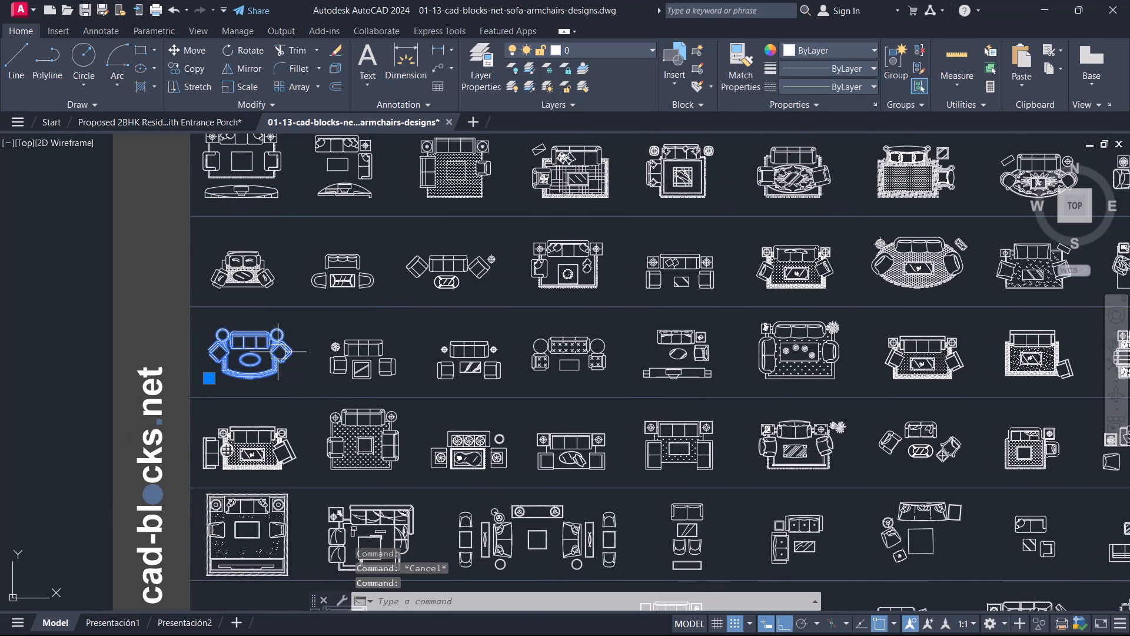
key("ctrl+c")
Paste the copied sofa set into the Proposed 2BHK Residential Floor Plan drawing, in the empty space east of the plan.
left_click(163, 124)
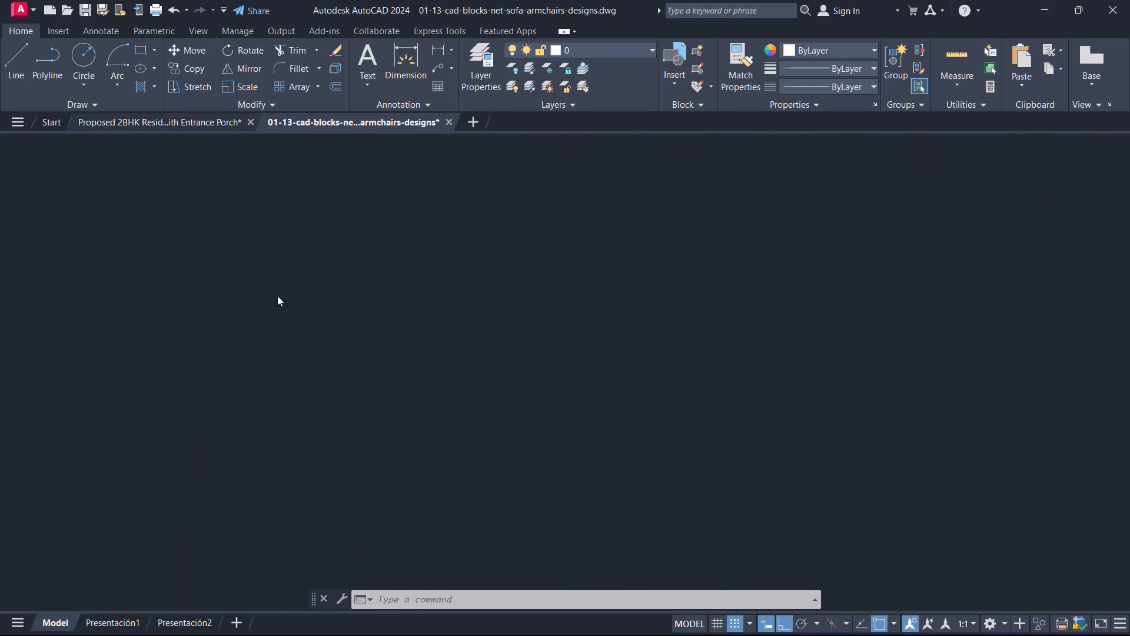
key("ctrl+v")
scroll(561, 482, "down", 3, "ctrl")
middle_click_drag(608, 459, 418, 440)
scroll(601, 456, "down", 1)
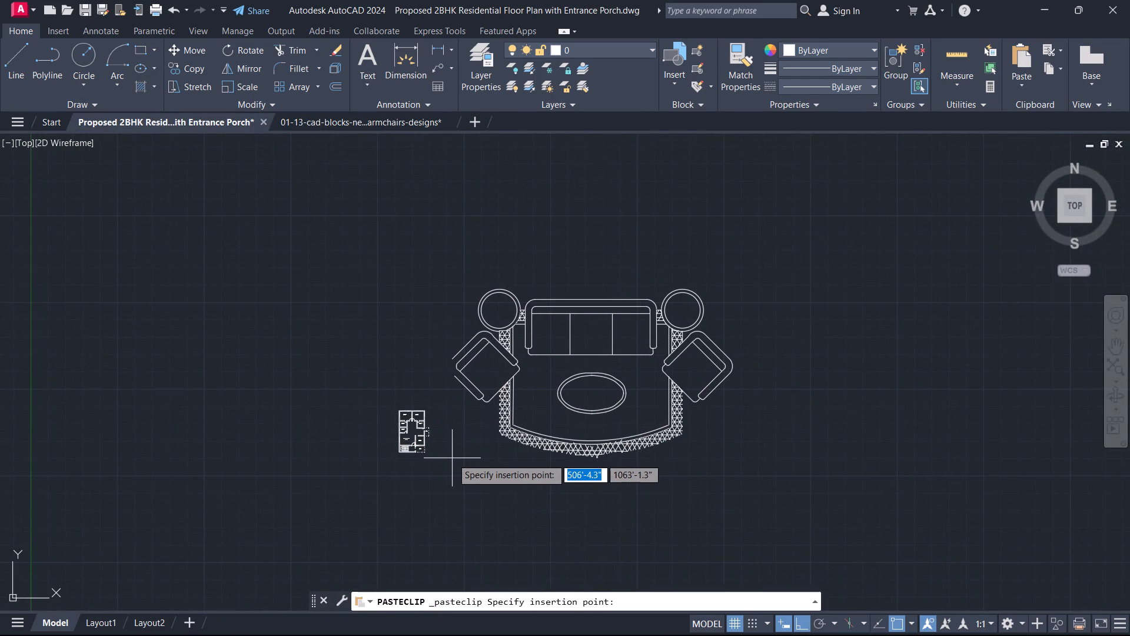
left_click(452, 458)
key("Escape")
Scale the pasted sofa set down freehand from the rug's lower-left corner to roughly match the floor plan's size.
left_click(496, 381)
scroll(481, 422, "up", 1)
middle_click_drag(481, 422, 491, 469)
scroll(491, 469, "up", 1)
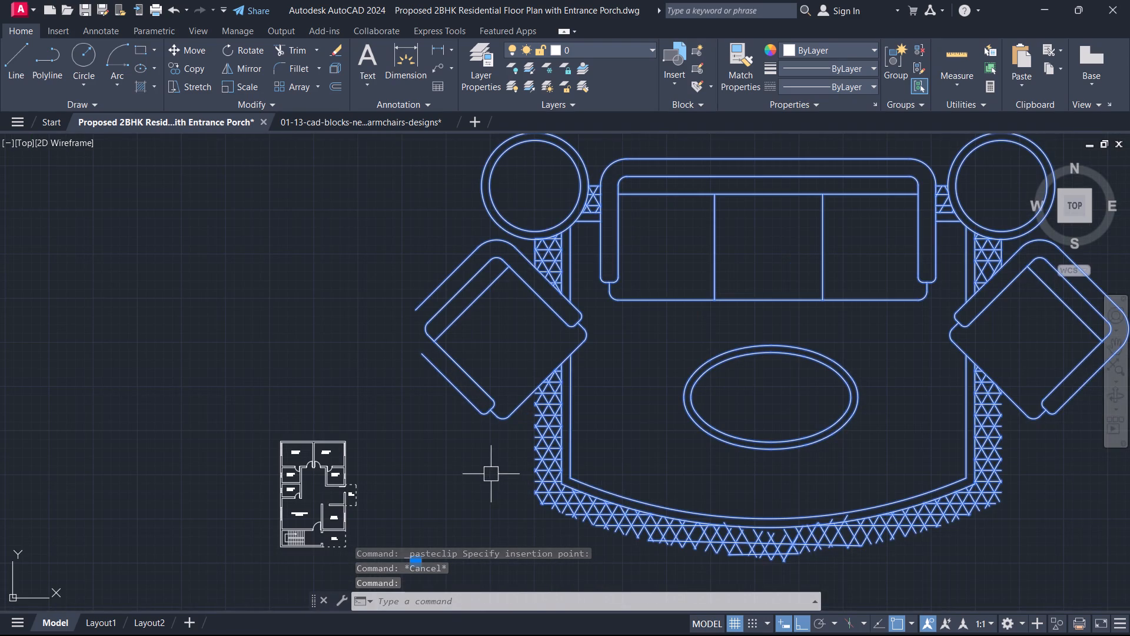
type("SC")
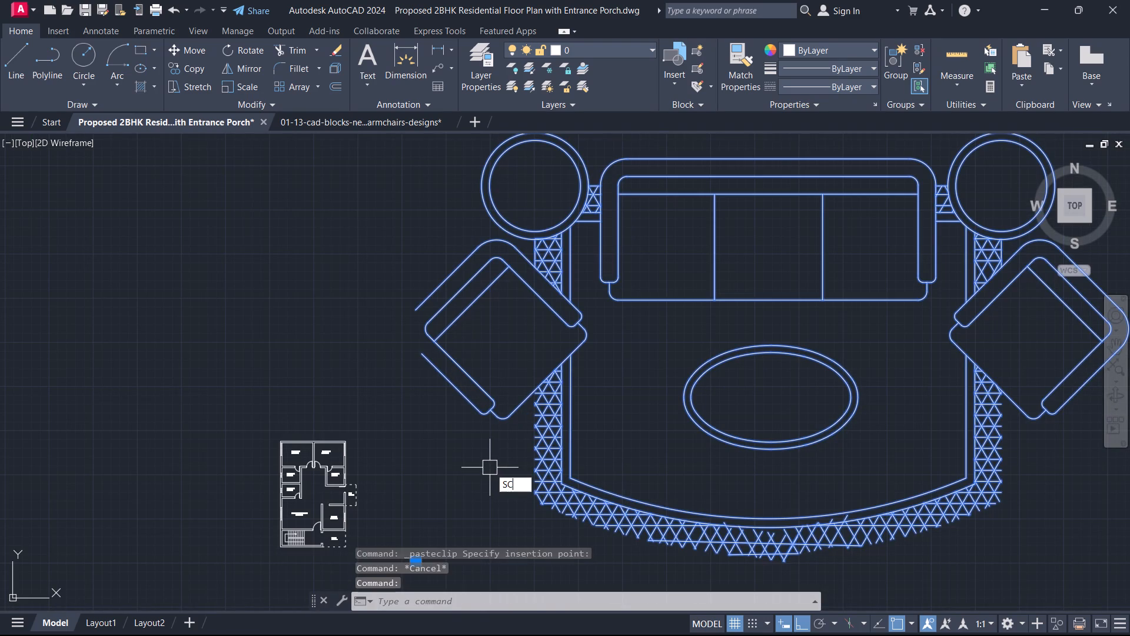
key("space")
scroll(529, 489, "up", 1)
left_click(535, 495)
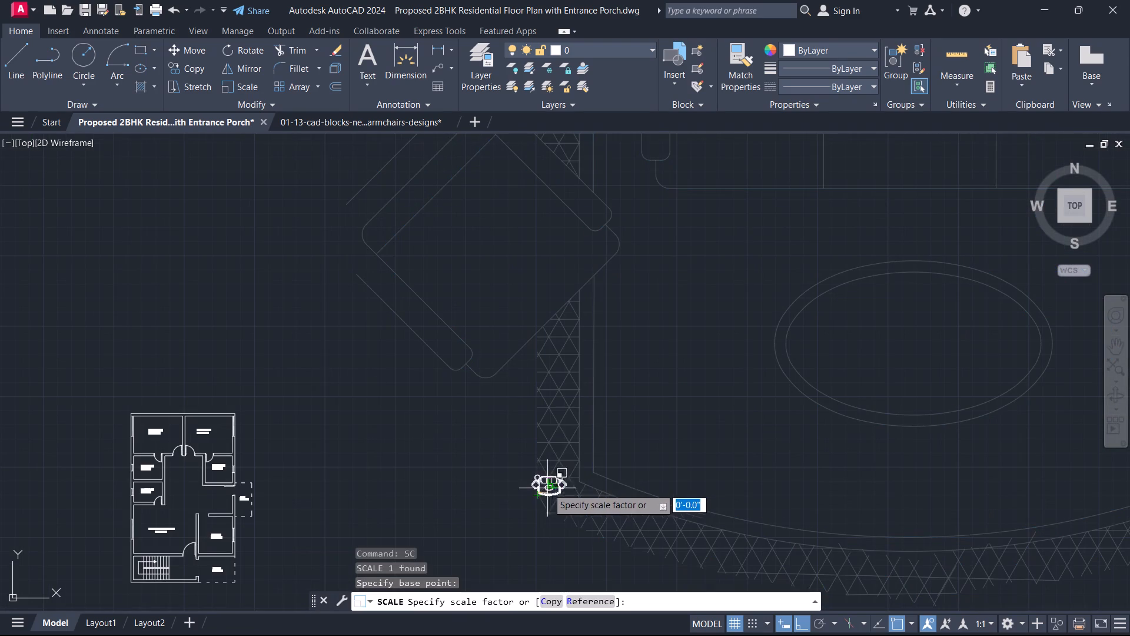
scroll(564, 463, "up", 2)
left_click(570, 465)
scroll(556, 478, "down", 2)
middle_click_drag(553, 478, 607, 409)
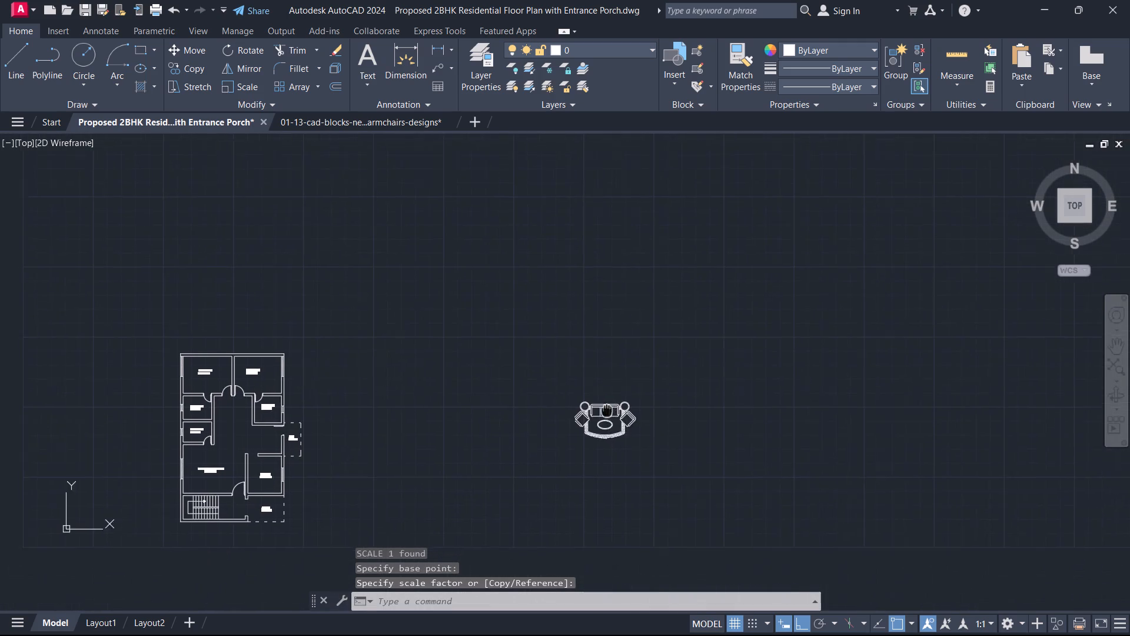
middle_click_drag(607, 409, 612, 413)
Scale the sofa set east of the plan down slightly more, freehand from the rug's lower-left corner.
left_click(621, 454)
left_click(602, 414)
scroll(601, 413, "up", 1)
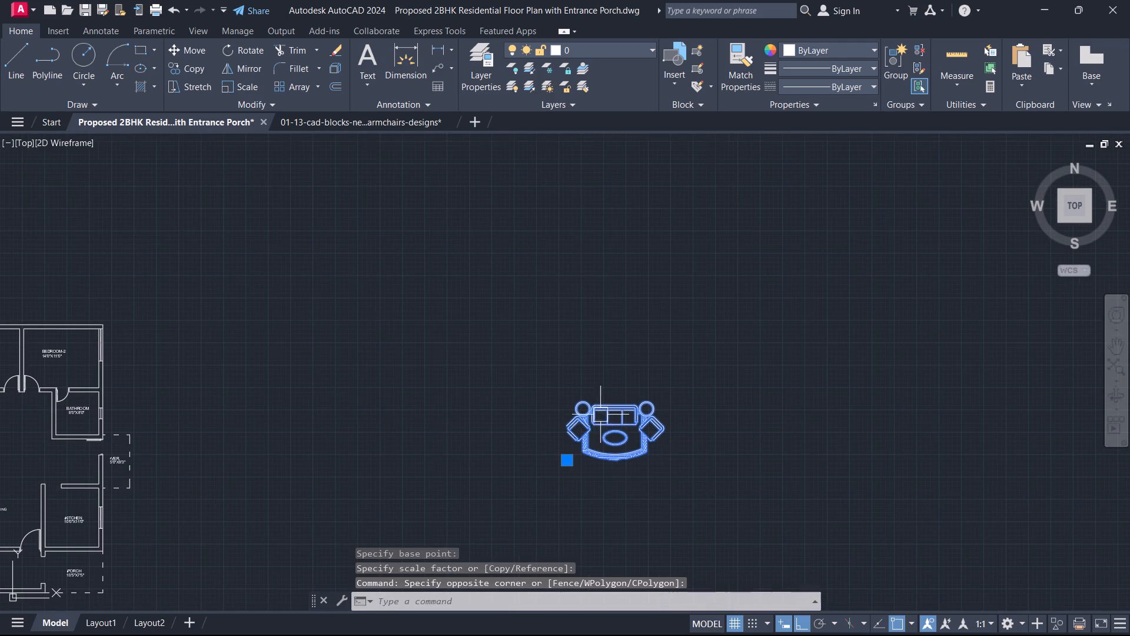
type("SC")
key("space")
scroll(590, 447, "up", 2)
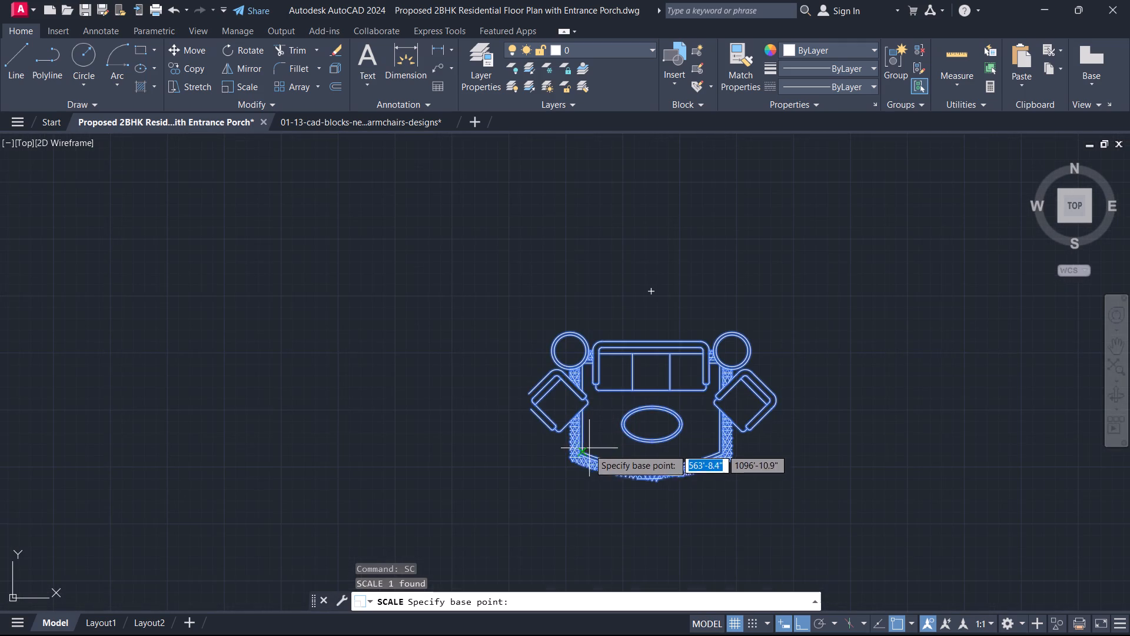
left_click(576, 460)
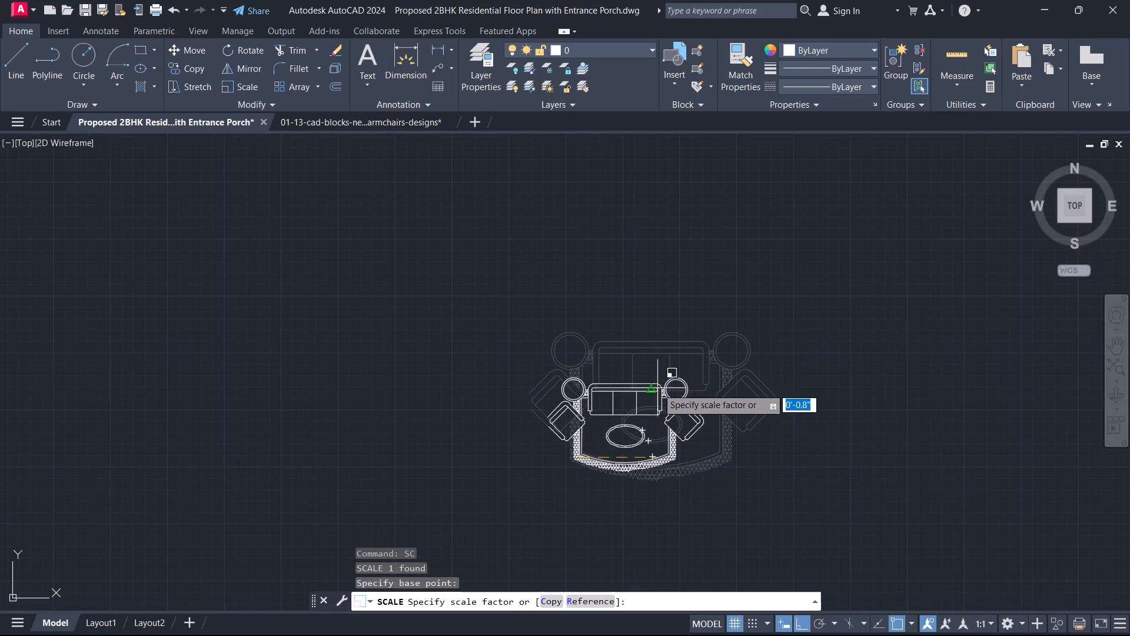
left_click(482, 355)
key("Escape")
Rotate the sofa set 90° counterclockwise about the midpoint of the sofa's back, so the sofa faces east.
left_click_drag(637, 412, 630, 406)
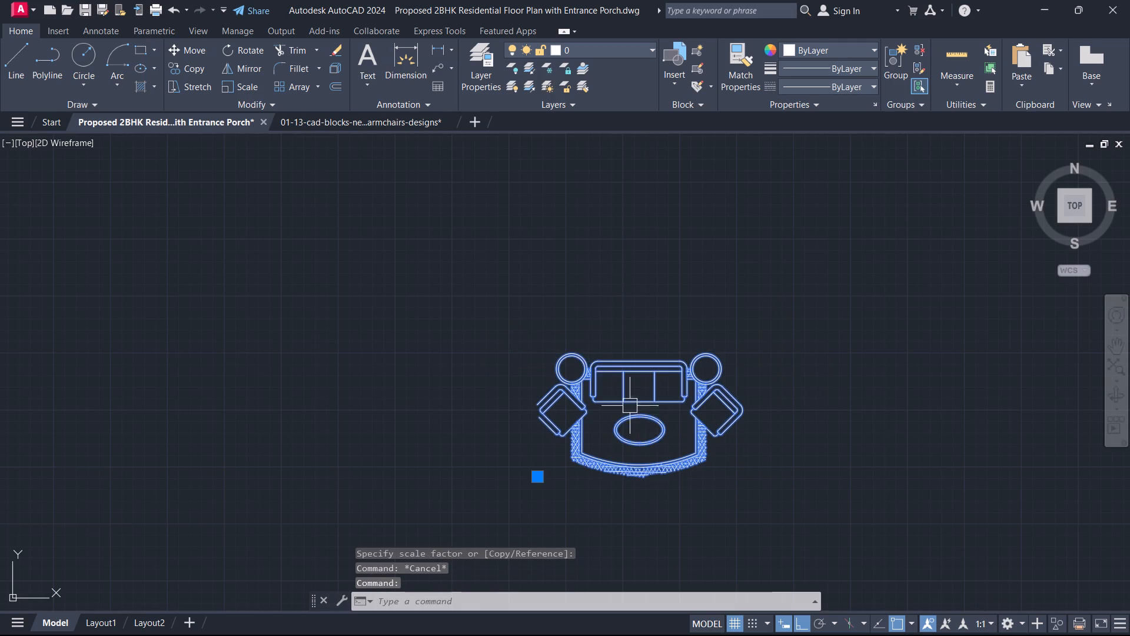
left_click(596, 357)
key("r")
key("o")
key("space")
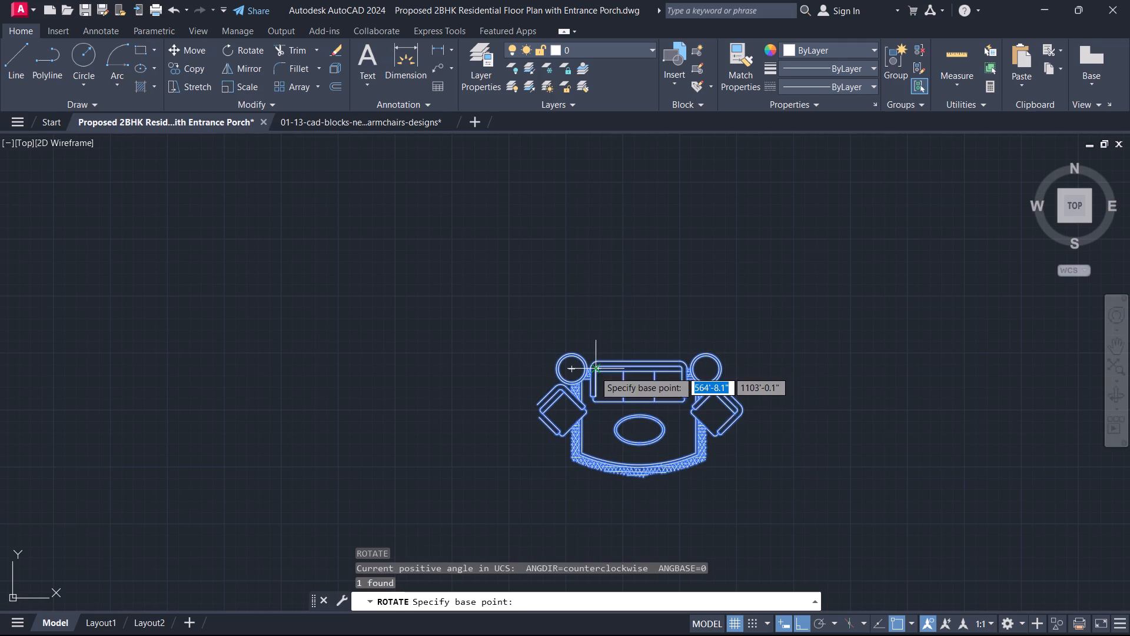
left_click(642, 354)
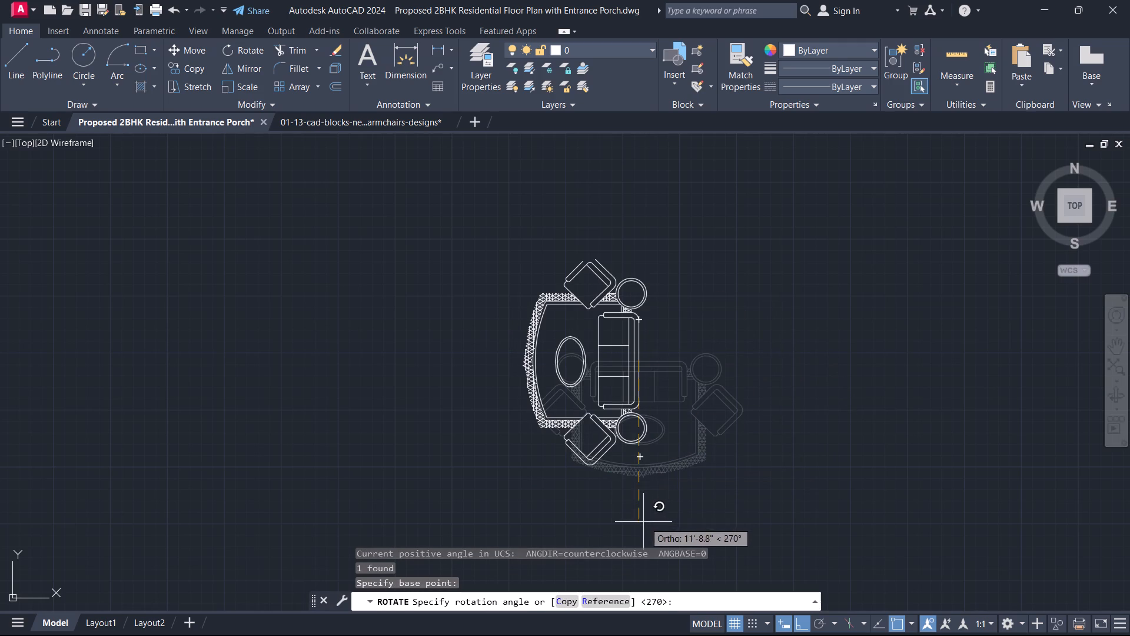
left_click(525, 183)
key("Escape")
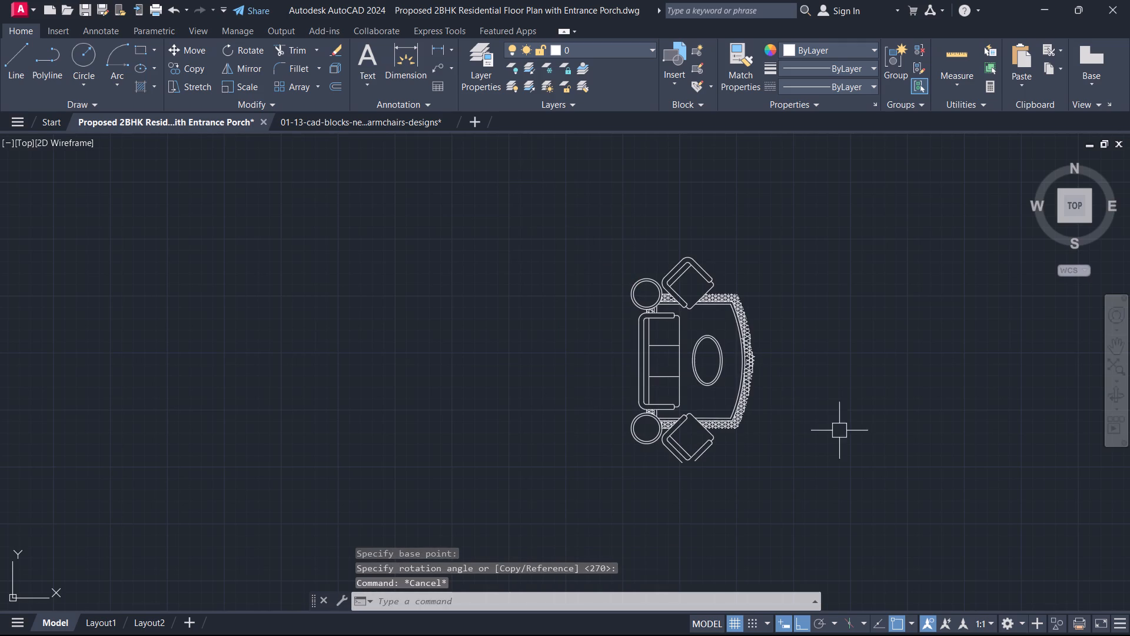
key("Escape")
Copy the rotated sofa set by the sofa's back into the Drawing cum Dining room, against the west wall window, with Ortho off.
left_click(880, 454)
left_click(584, 366)
key("c")
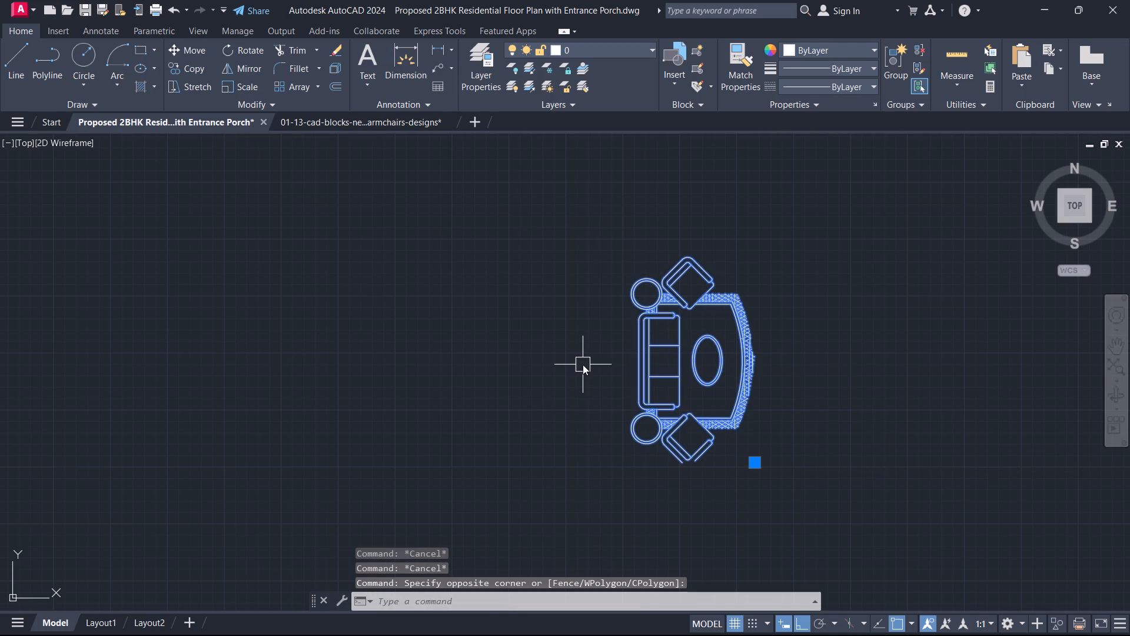
type("O")
key("space")
scroll(601, 375, "up", 2)
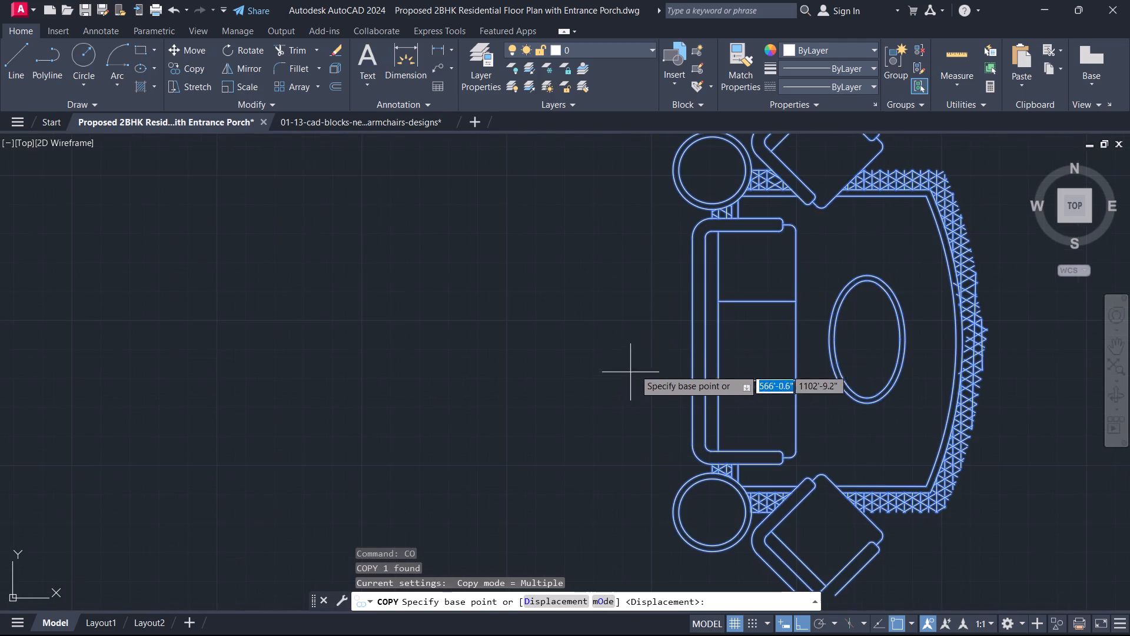
scroll(683, 350, "up", 1)
left_click(684, 346)
scroll(566, 393, "down", 6)
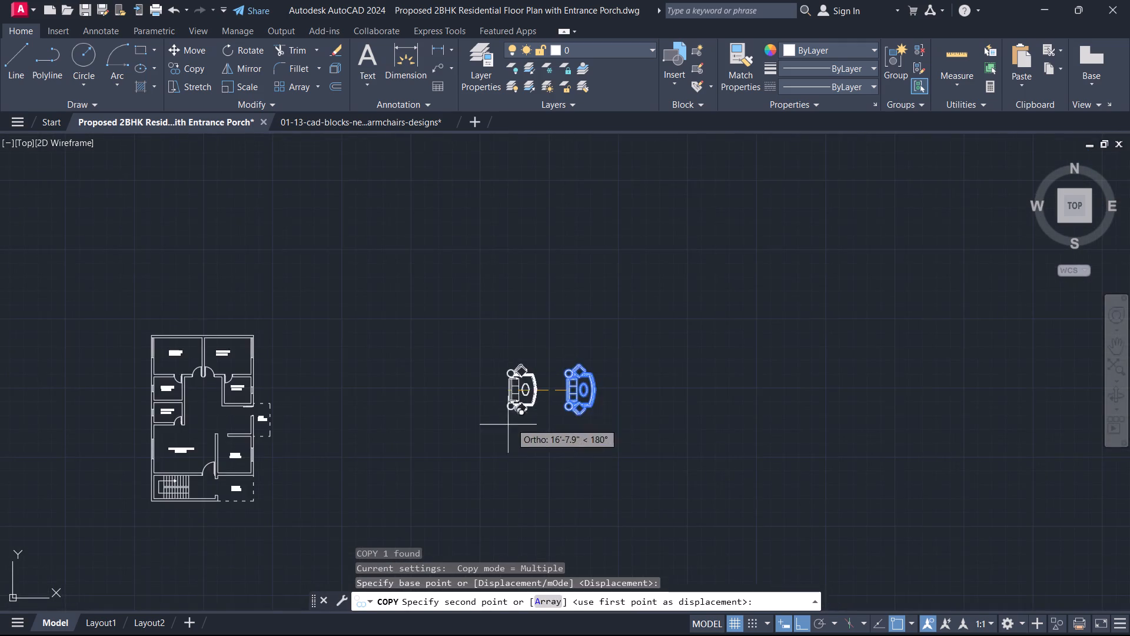
middle_click_drag(499, 430, 852, 378)
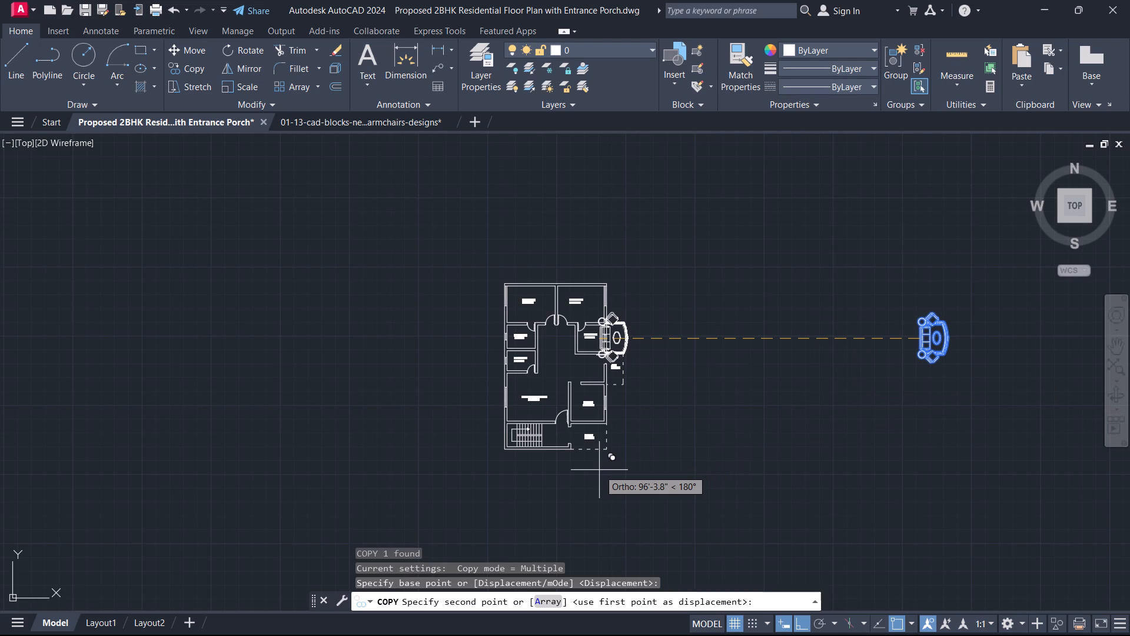
key("F8")
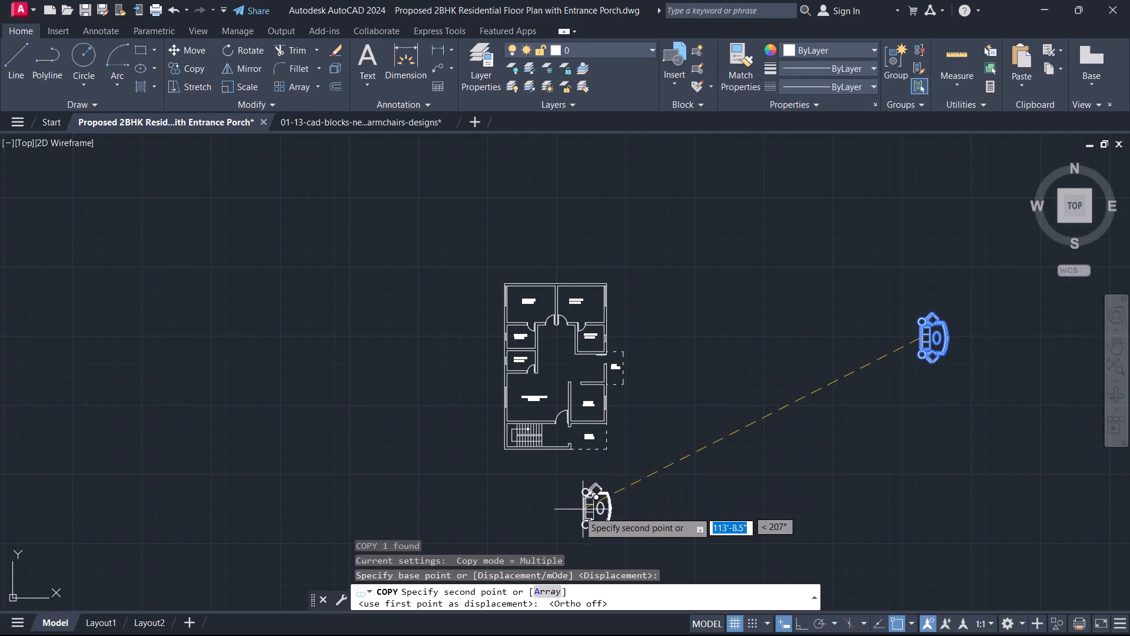
scroll(514, 422, "up", 4)
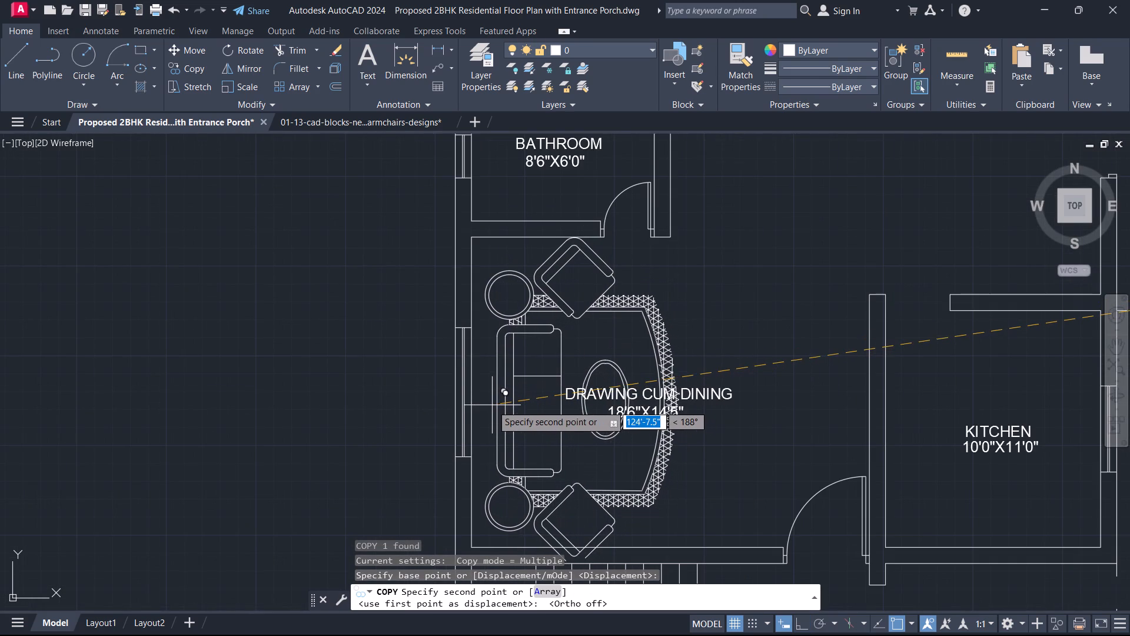
left_click(481, 402)
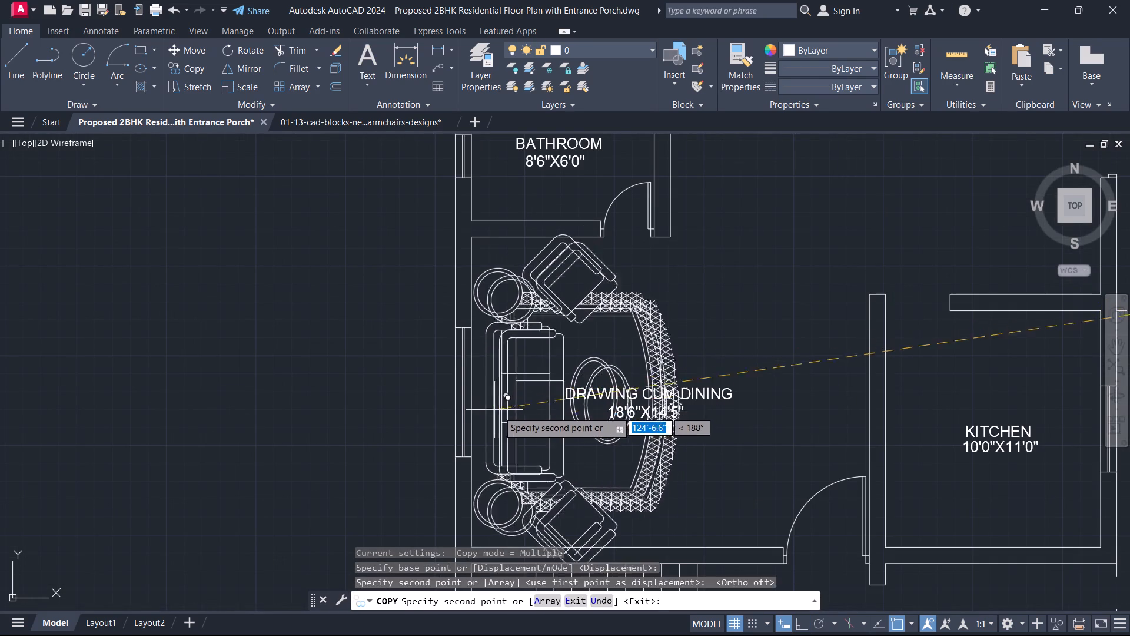
key("Escape")
Scale the sofa set in the Drawing cum Dining room down freehand from the midpoint of the sofa's back.
left_click(627, 347)
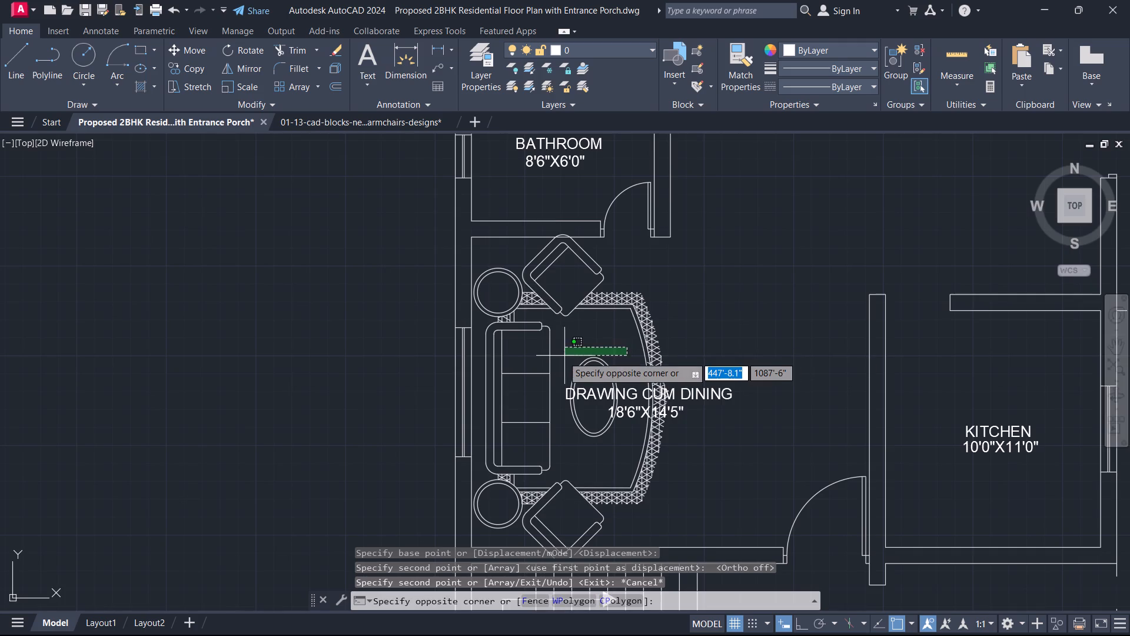
scroll(563, 356, "down", 1)
left_click(561, 357)
scroll(574, 371, "up", 1)
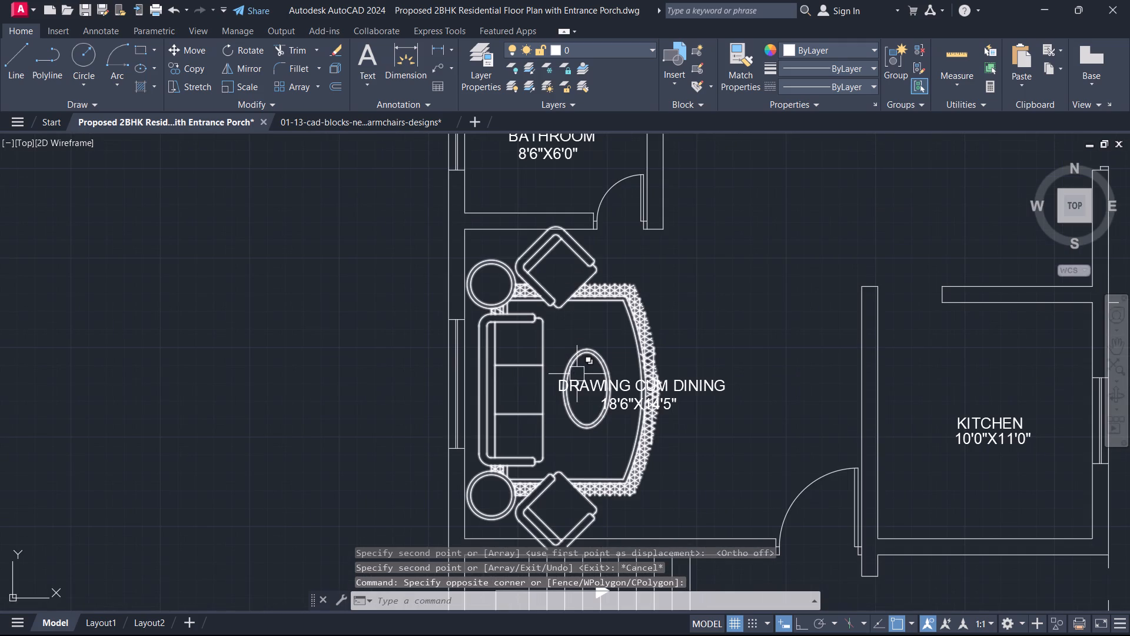
type("SC")
key("space")
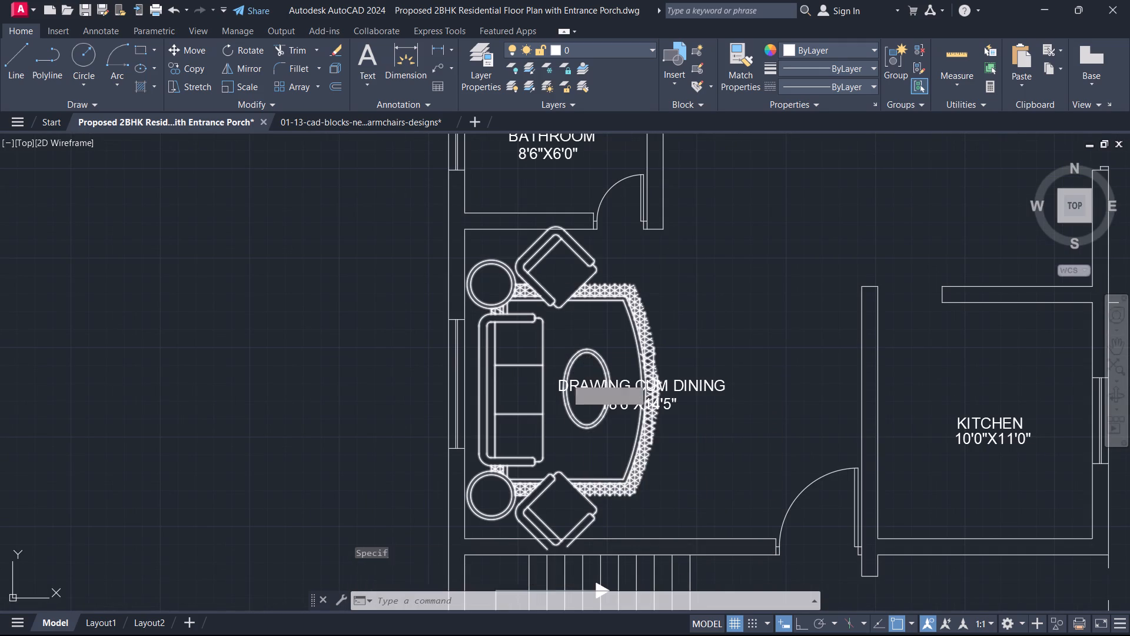
scroll(524, 390, "up", 1)
left_click(467, 356)
key("space")
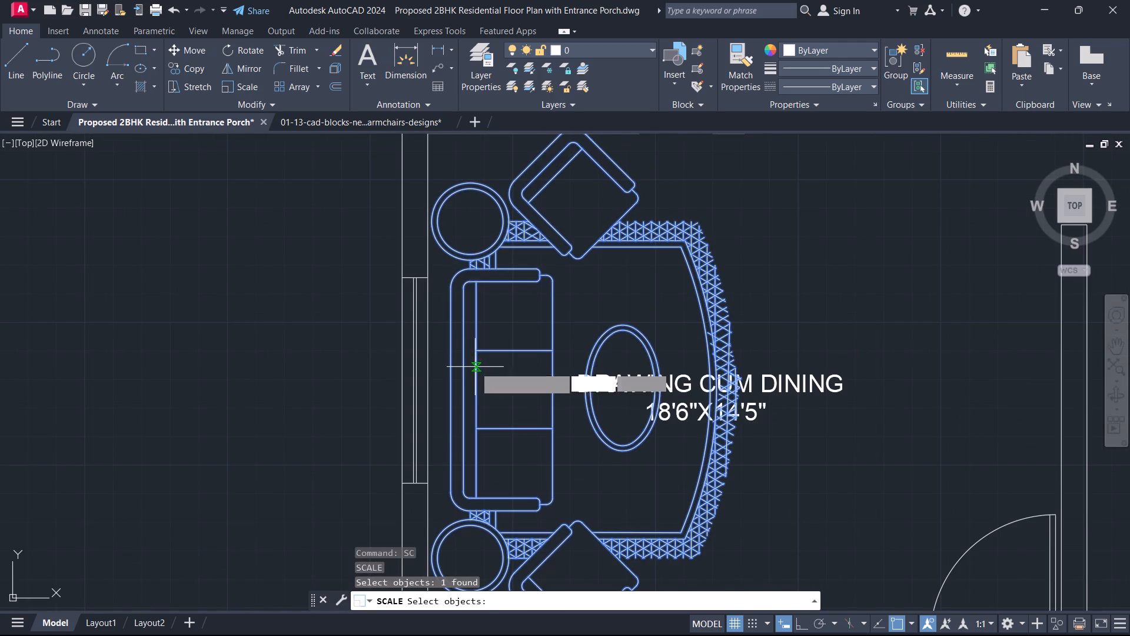
scroll(497, 380, "up", 2)
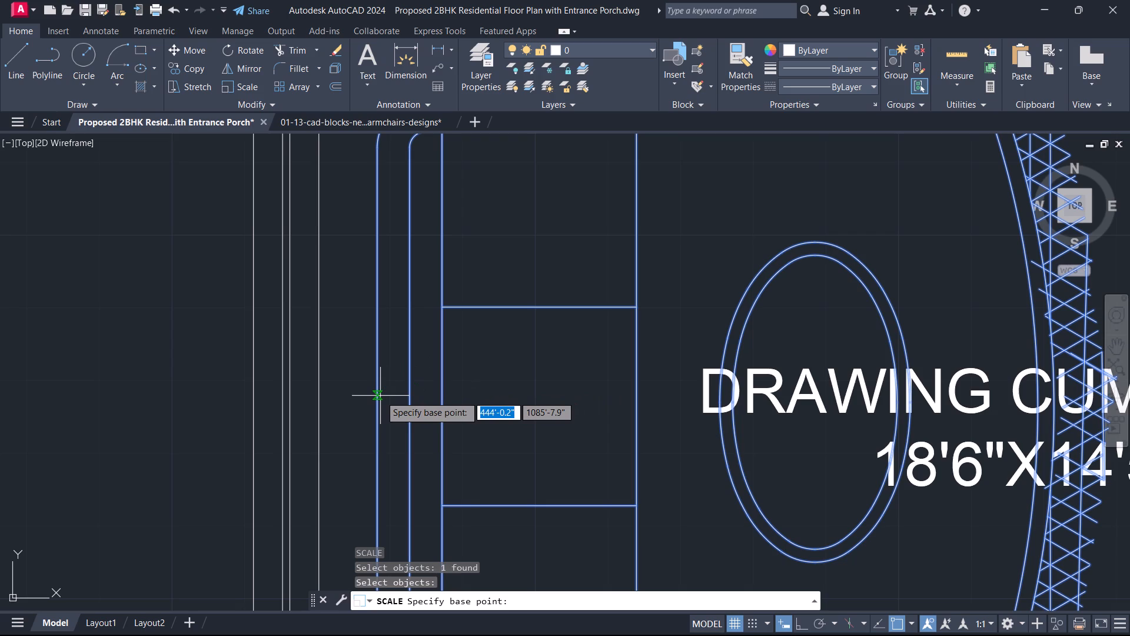
scroll(377, 380, "down", 2)
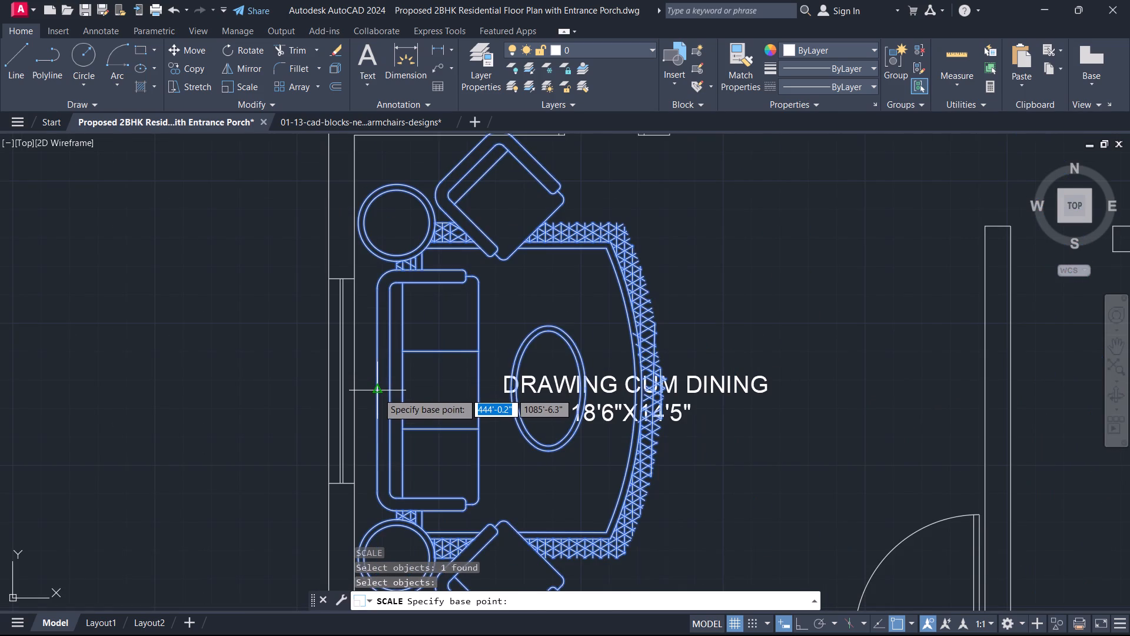
left_click(378, 393)
scroll(500, 368, "down", 2)
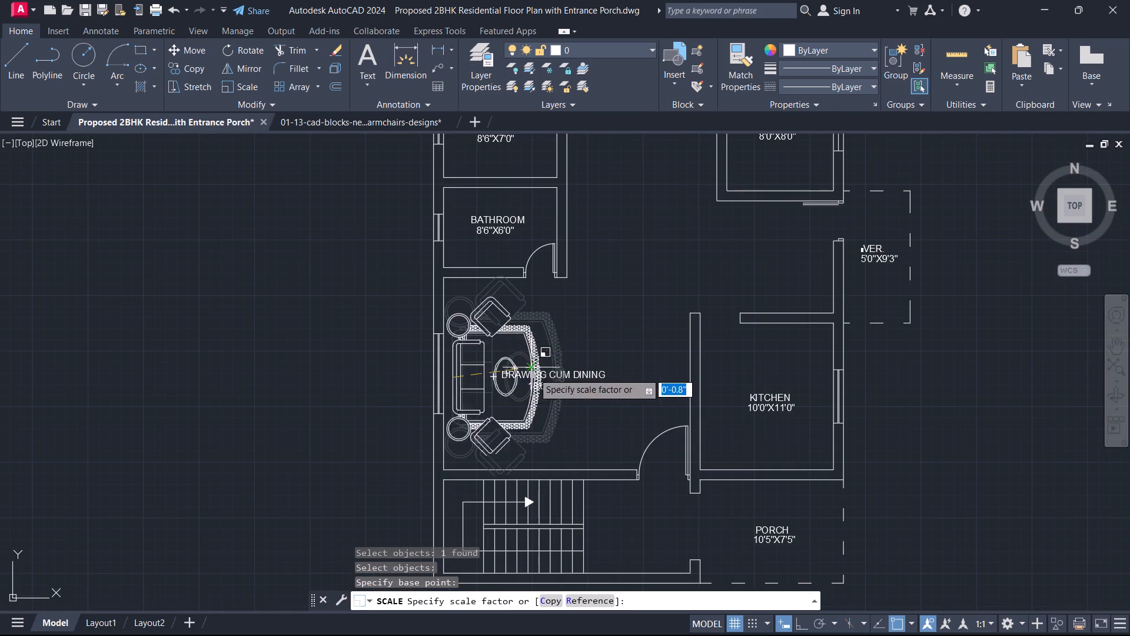
middle_click_drag(542, 375, 471, 372)
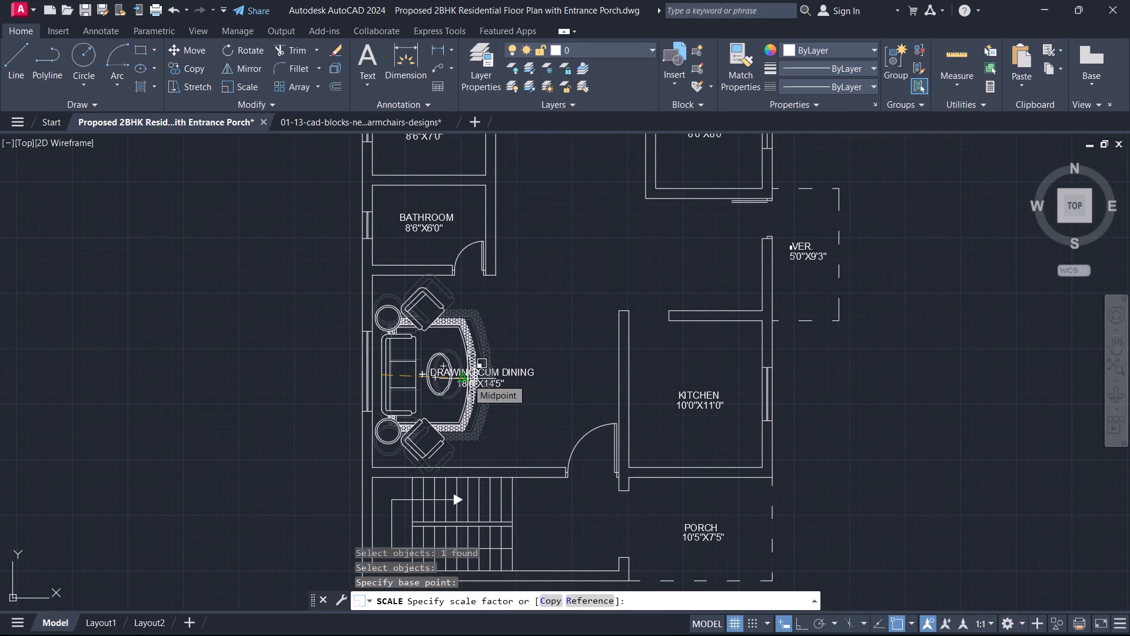
left_click(467, 379)
key("Escape")
Move the DRAWING CUM DINING label about 4' east, clear of the sofa set, with object snap off.
left_click(513, 382)
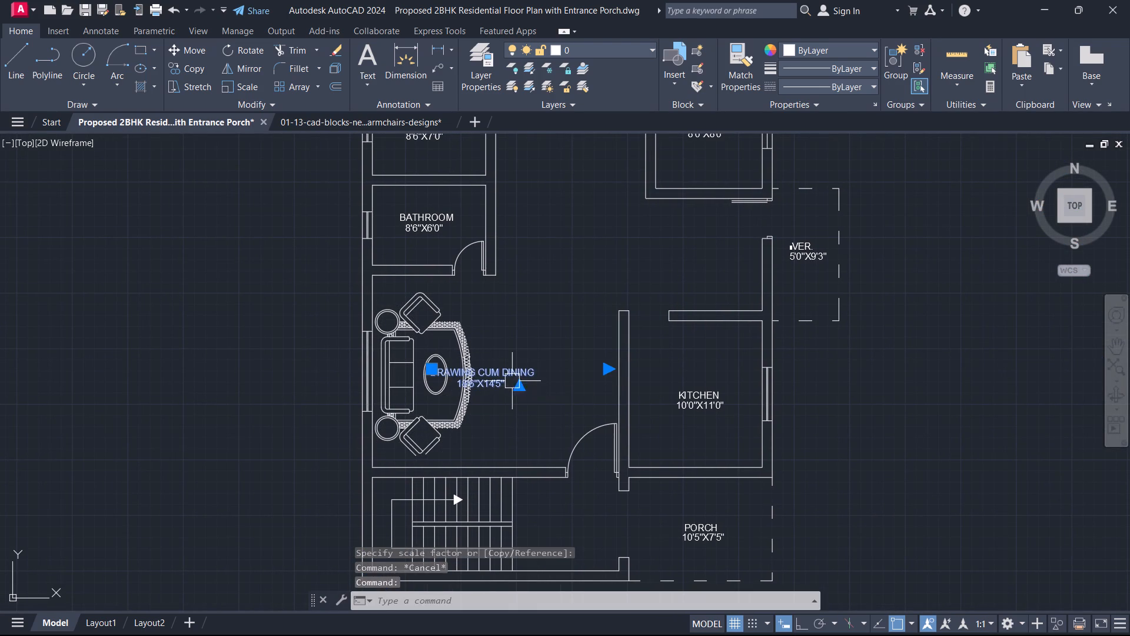
key("m")
key("space")
left_click(494, 376)
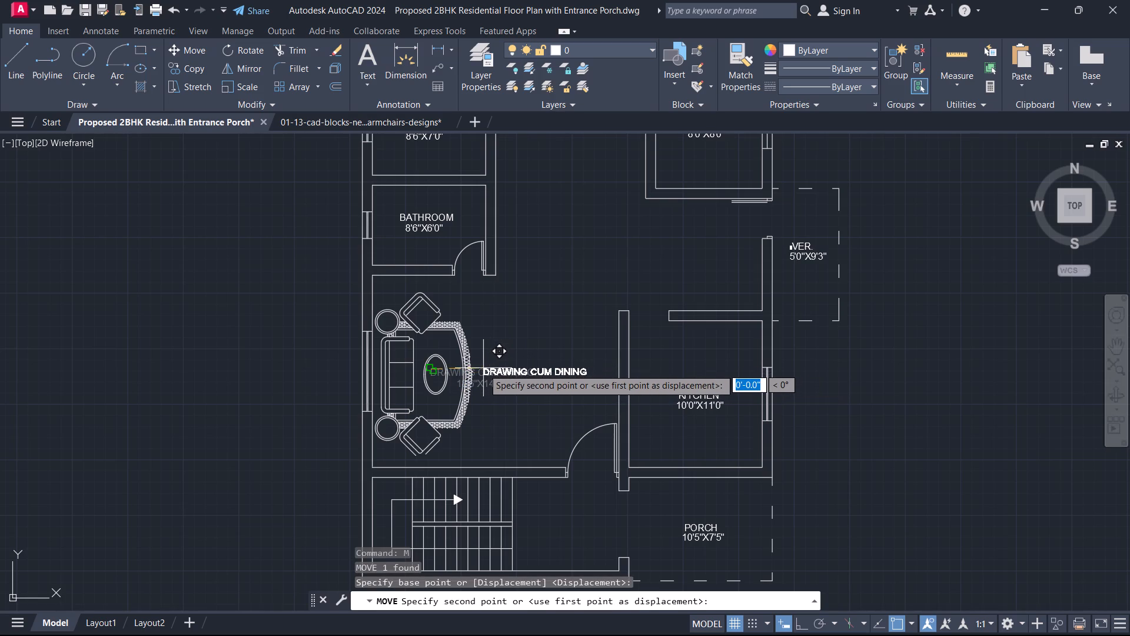
key("F3")
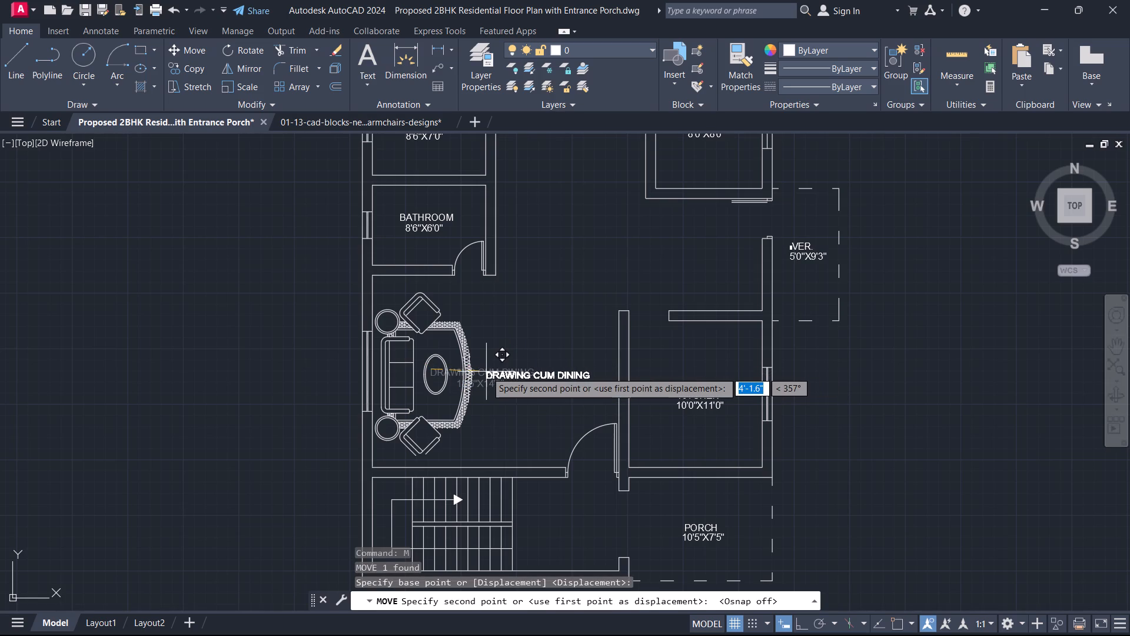
left_click(486, 372)
key("Escape")
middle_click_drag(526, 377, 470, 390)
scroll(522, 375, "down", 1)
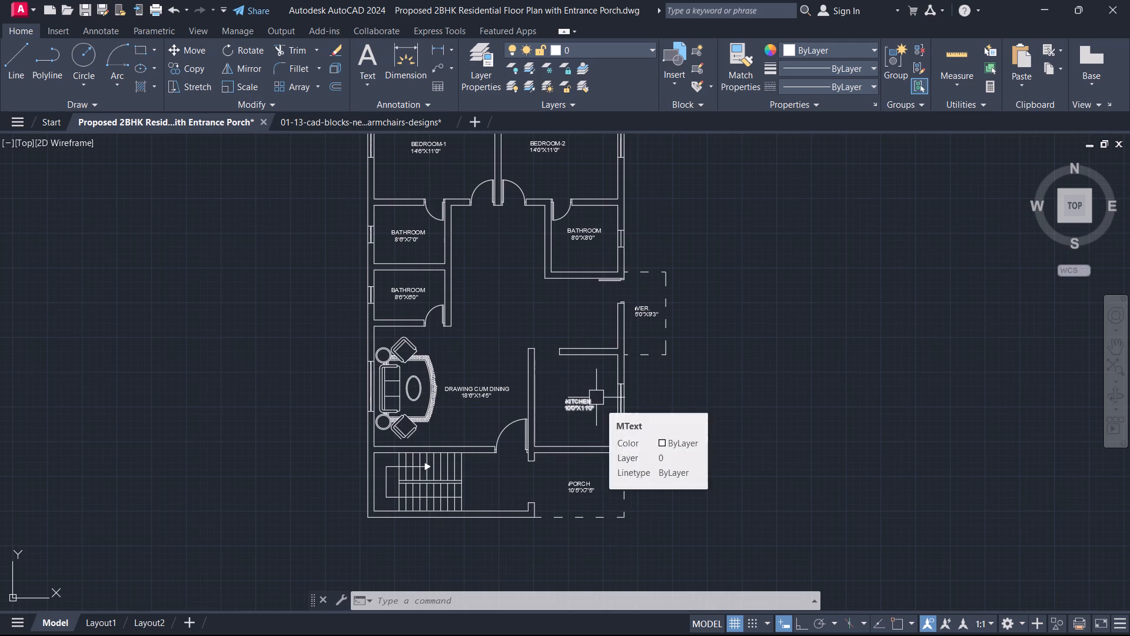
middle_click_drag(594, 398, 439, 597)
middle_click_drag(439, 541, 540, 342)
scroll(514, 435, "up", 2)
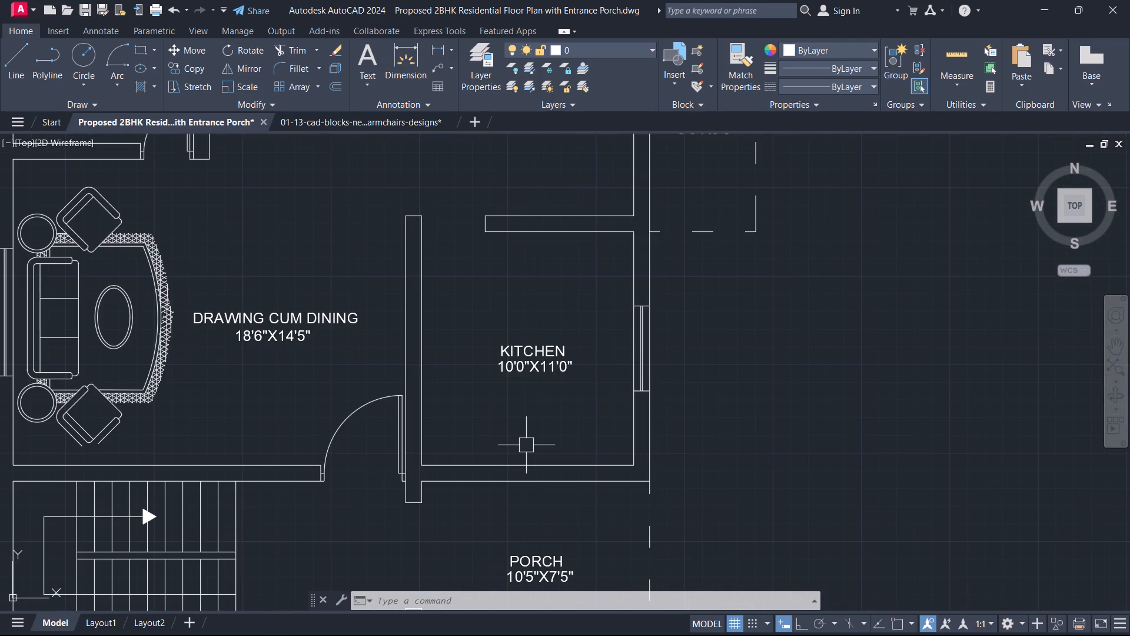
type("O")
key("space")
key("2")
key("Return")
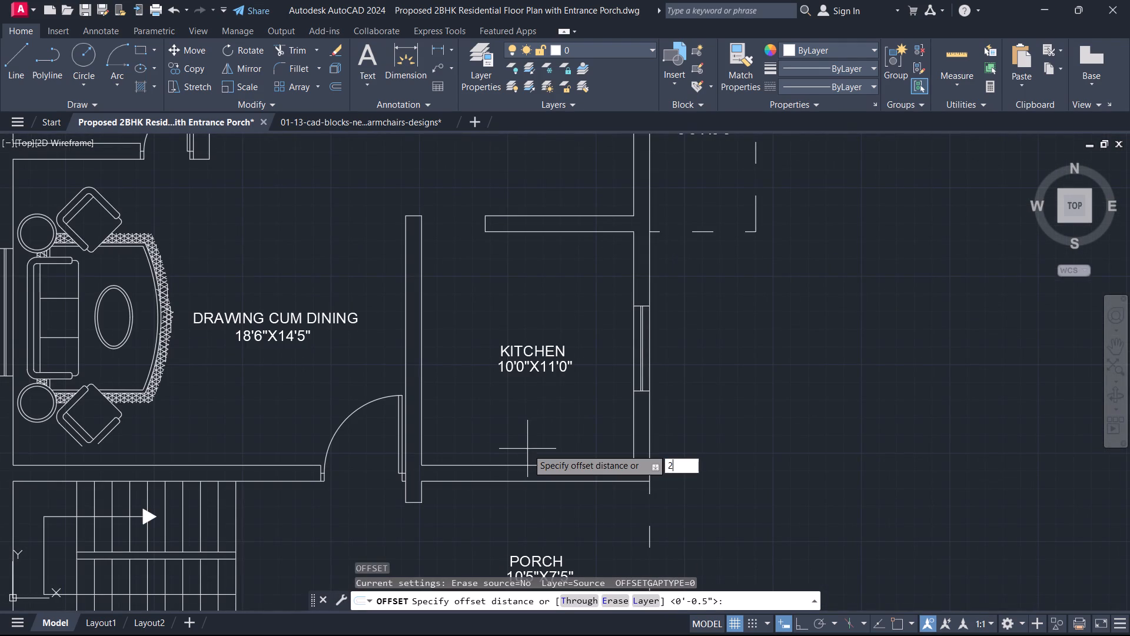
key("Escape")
Offset the kitchen's south and east inner wall lines 2' into the room for the counter edges.
type("O 2'")
key("Return")
left_click(515, 462)
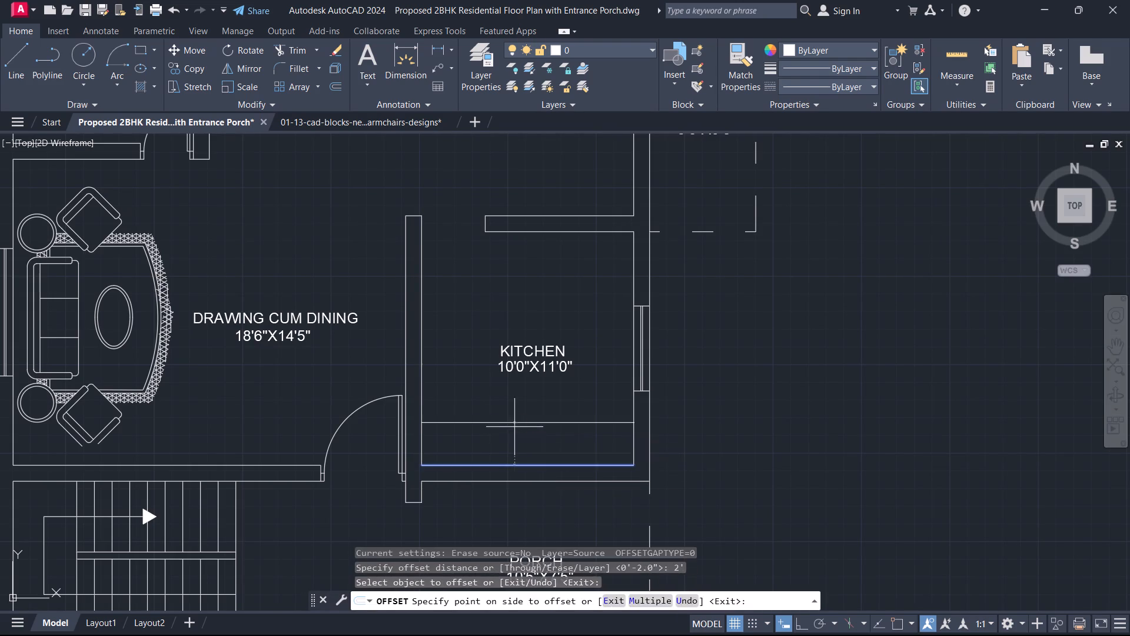
left_click(514, 427)
key("Escape")
key("space")
key("space")
left_click(633, 291)
left_click(616, 289)
key("Escape")
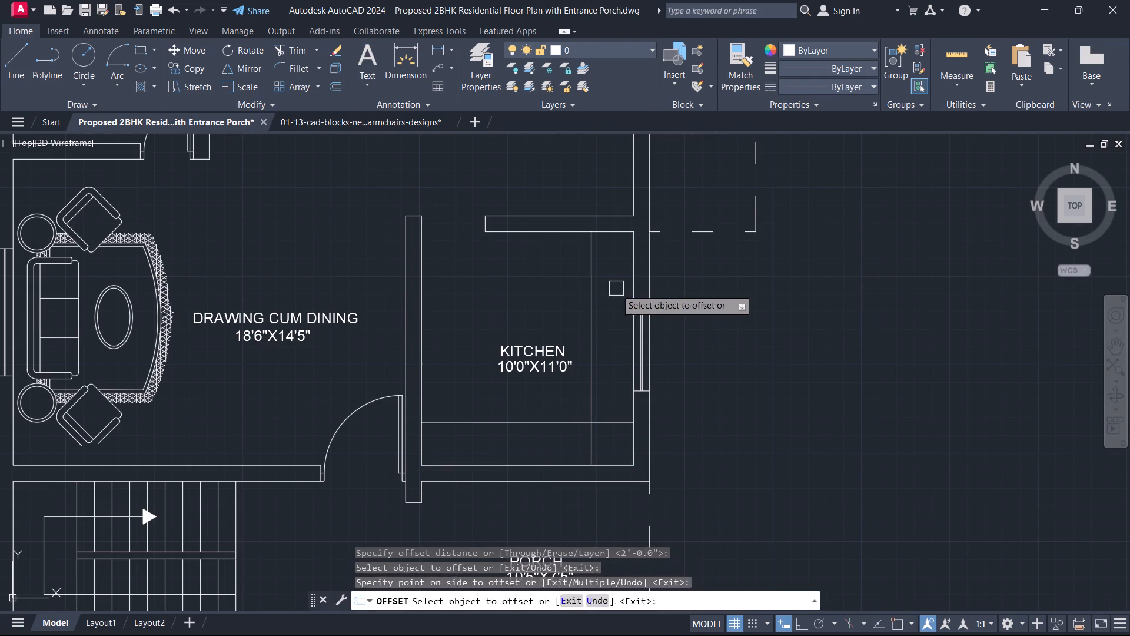
Trim the crossing ends of the two offset lines at the kitchen's southeast corner to form an L-shaped counter.
type("TR")
key("space")
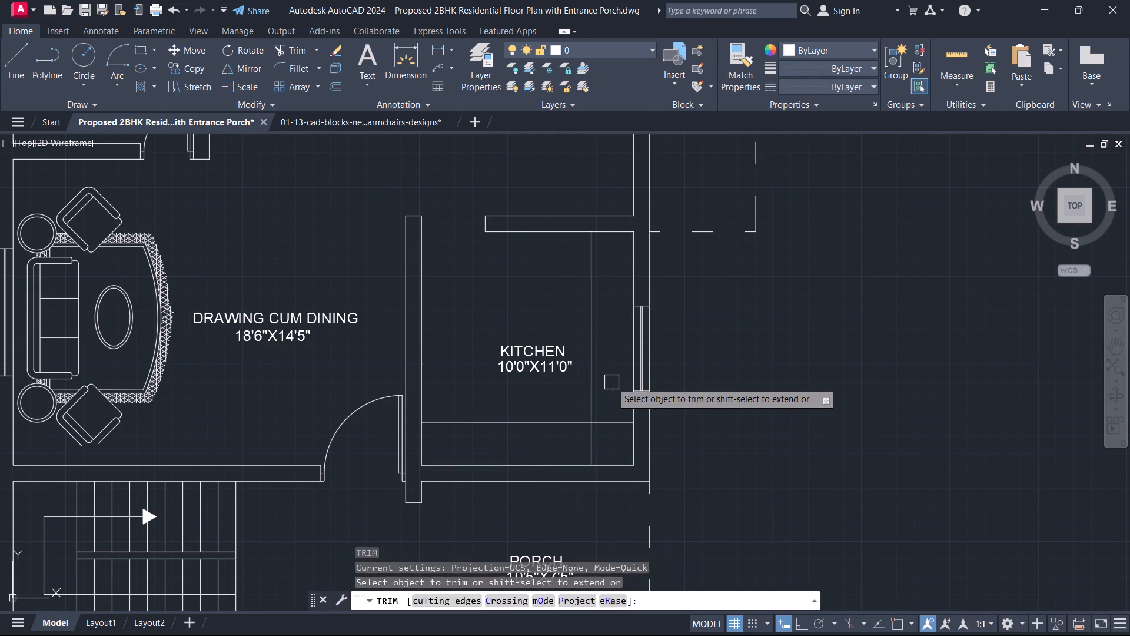
left_click(611, 382)
left_click(605, 444)
left_click(605, 446)
left_click(554, 449)
key("Escape")
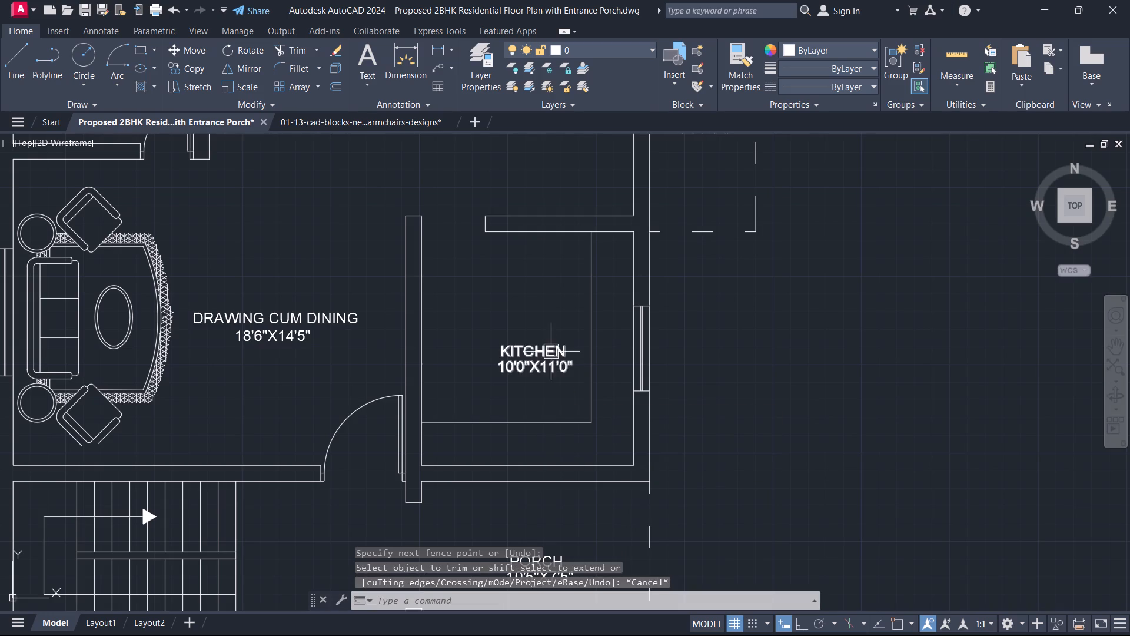
Close the 01-13-cad-blocks-net-sofa-armchairs-designs library drawing without saving its changes.
middle_click_drag(545, 330, 544, 348)
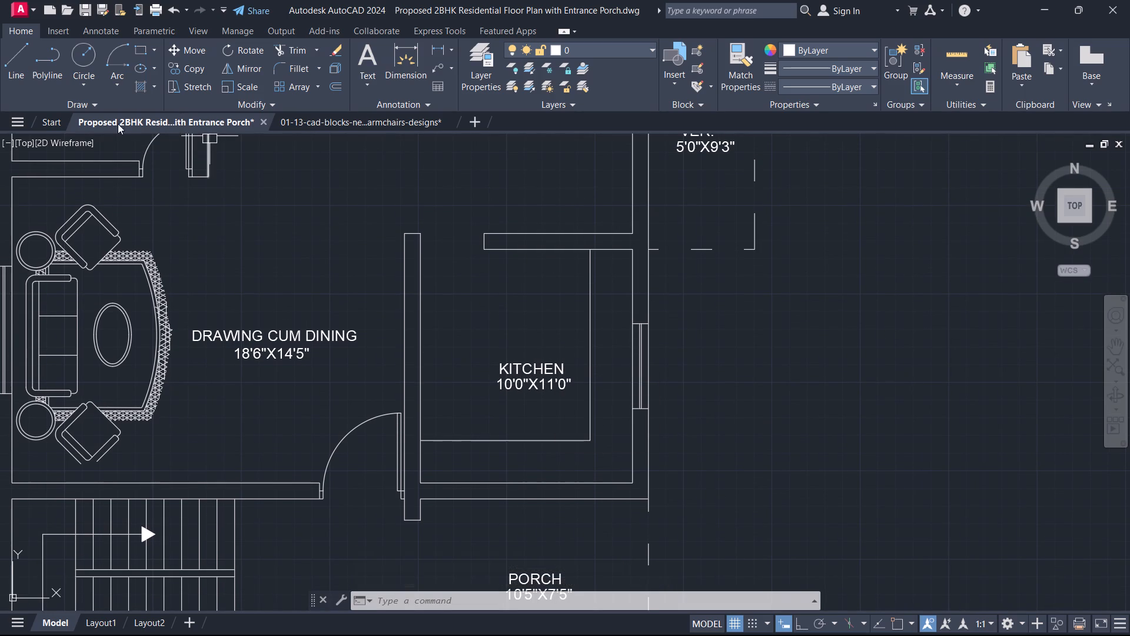
left_click(444, 120)
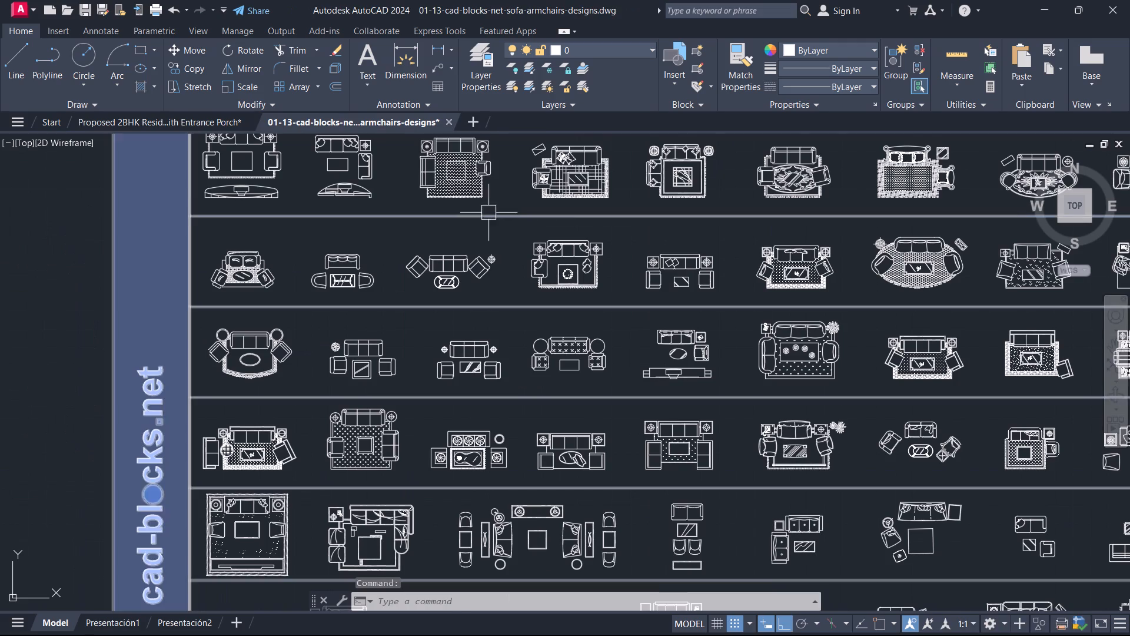
left_click(448, 122)
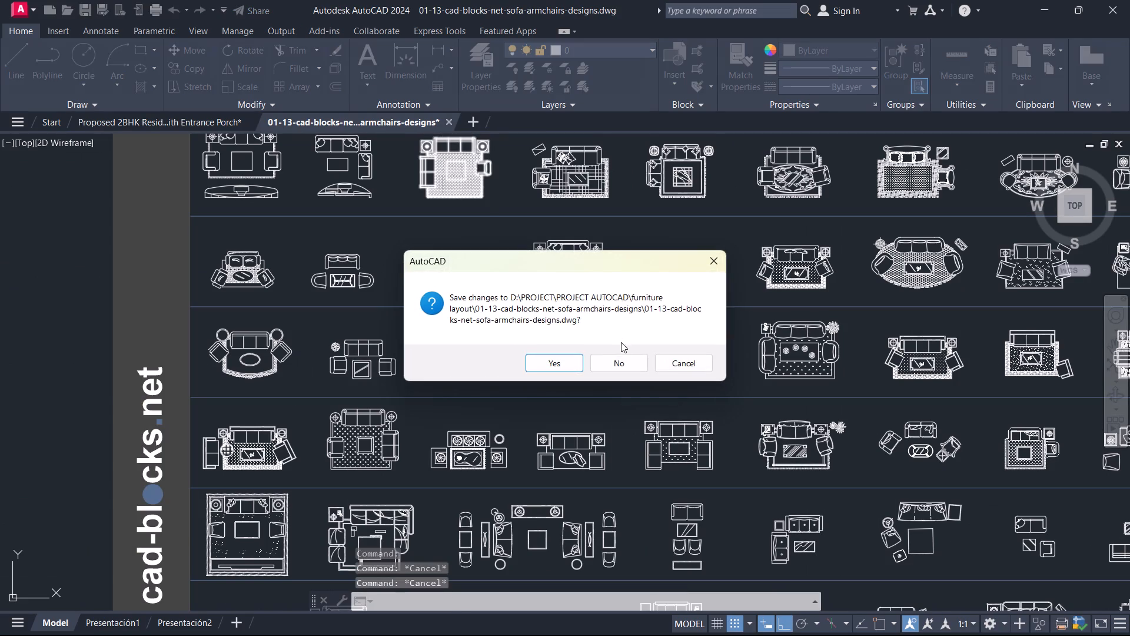
left_click(611, 362)
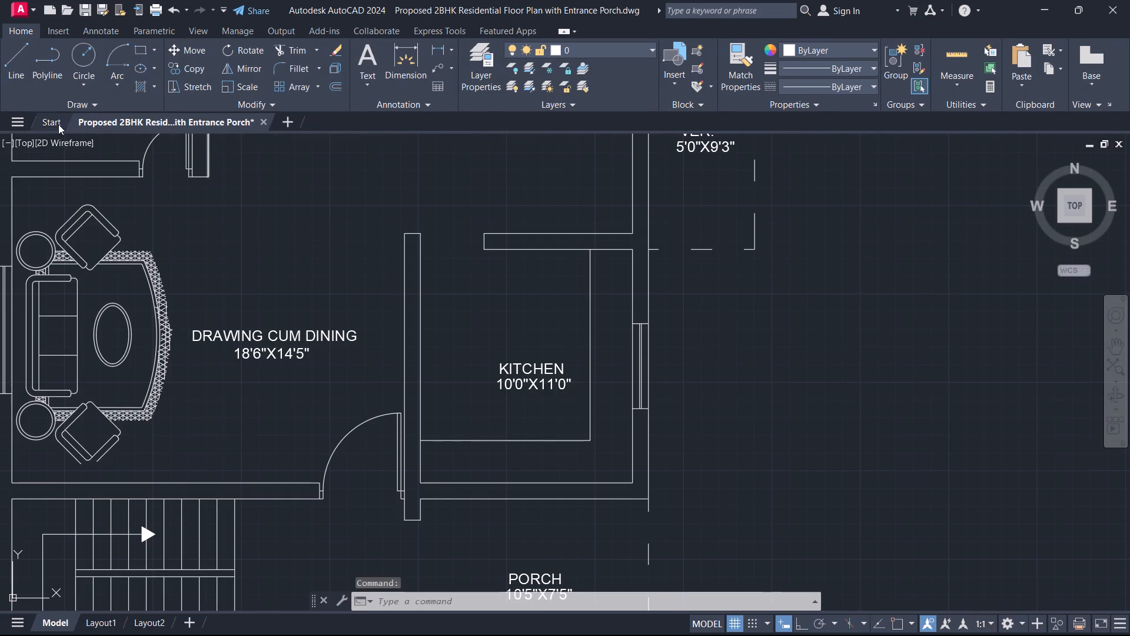
Open the recent 04-01-cad-blocks-net-kitchen-sink library and copy the double-bowl sink block with two taps.
left_click(38, 119)
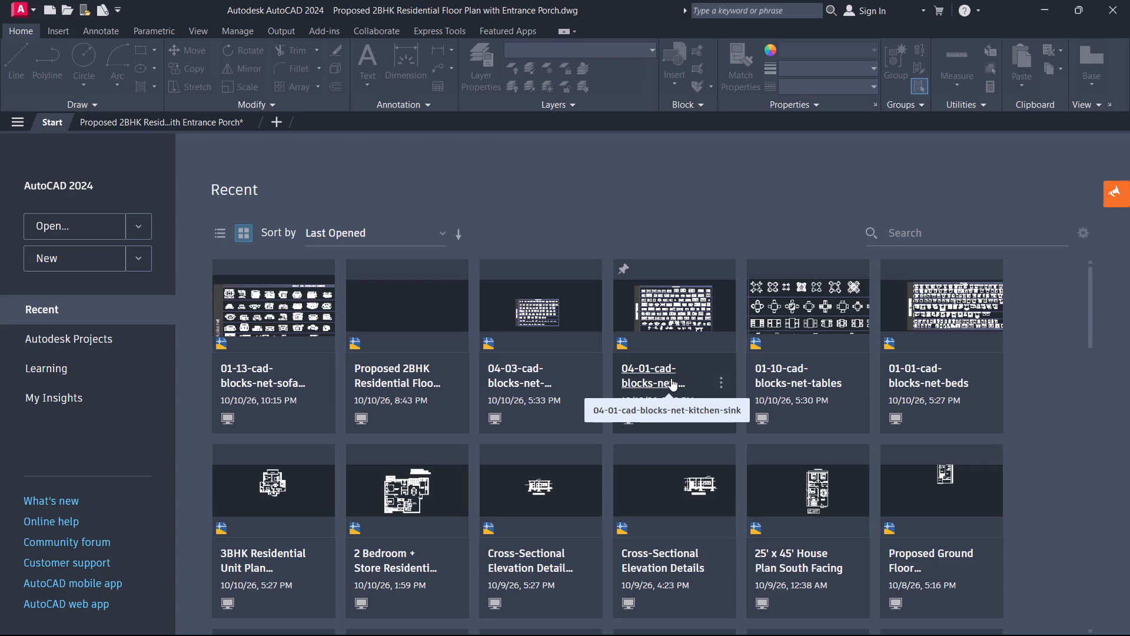
left_click(671, 378)
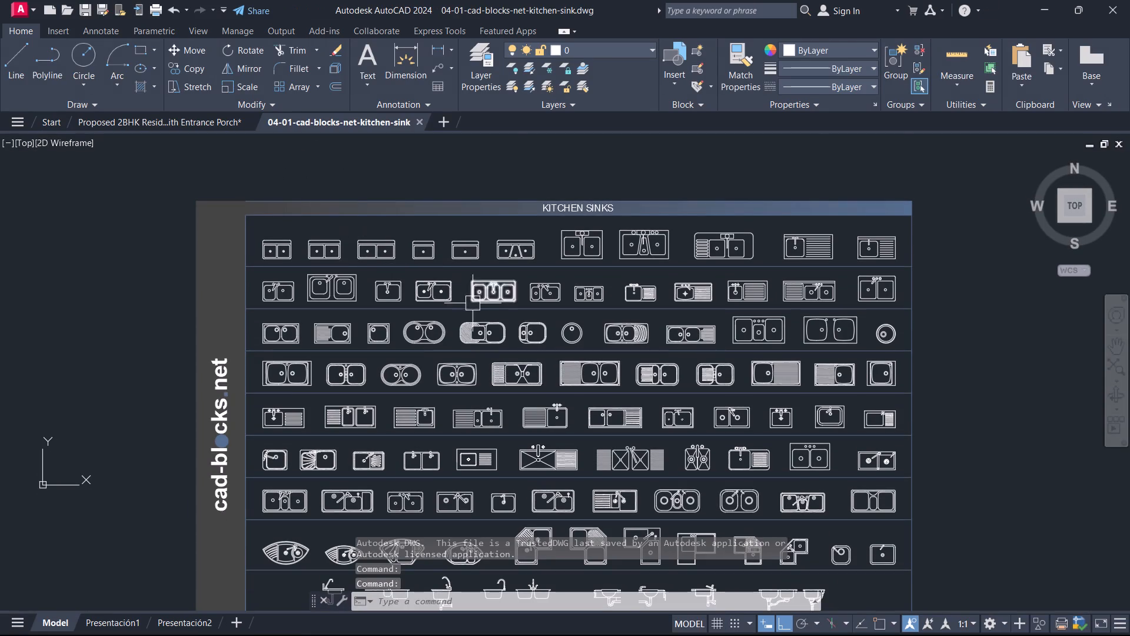
left_click(474, 252)
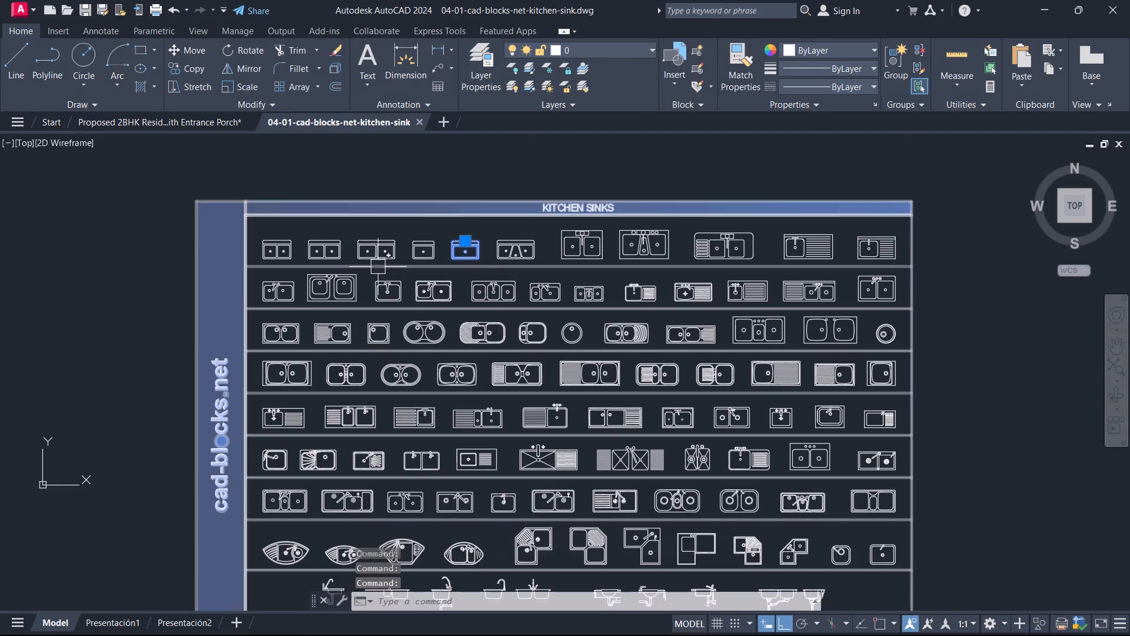
key("Escape")
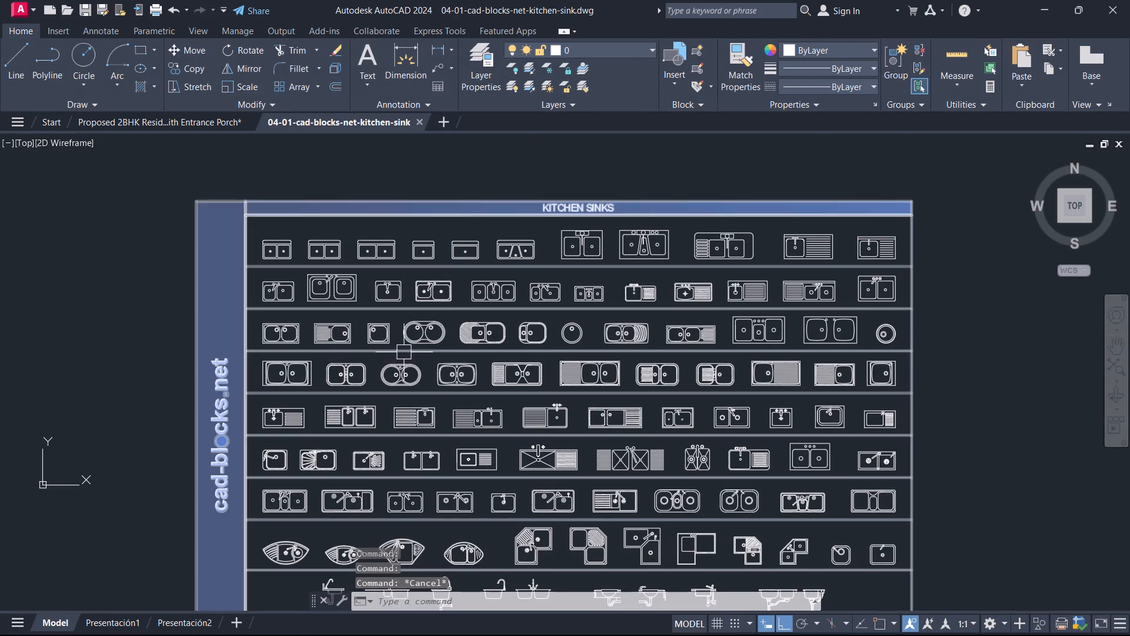
left_click(413, 465)
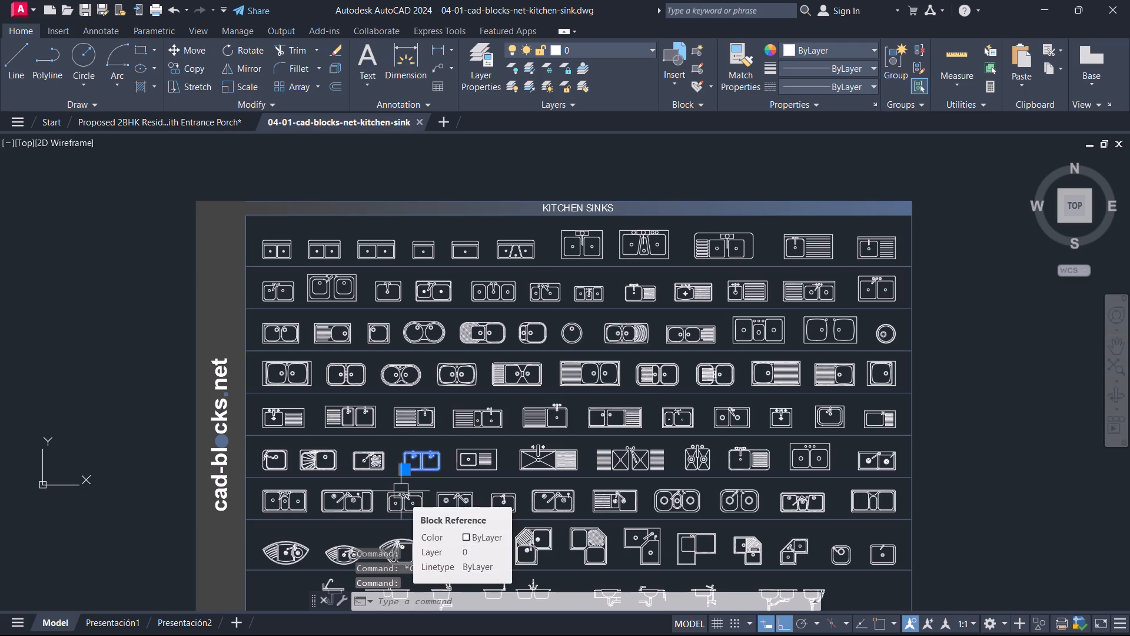
key("ctrl+c")
Paste the double-bowl sink into the Proposed 2BHK floor plan drawing, in the empty space east of the plan.
left_click(184, 120)
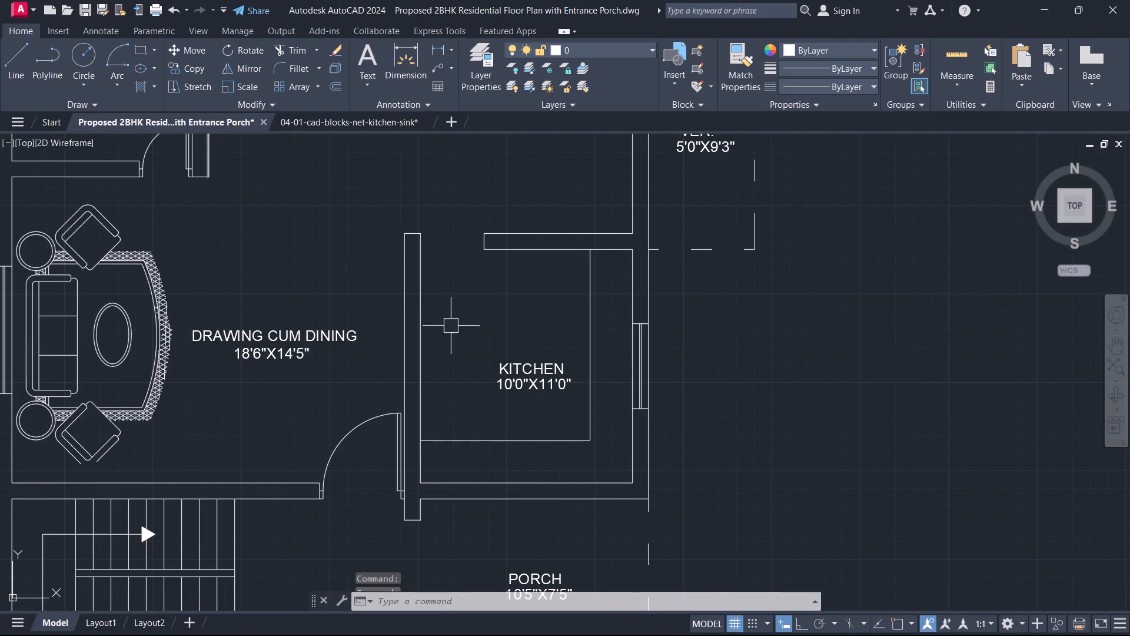
key("shift+v")
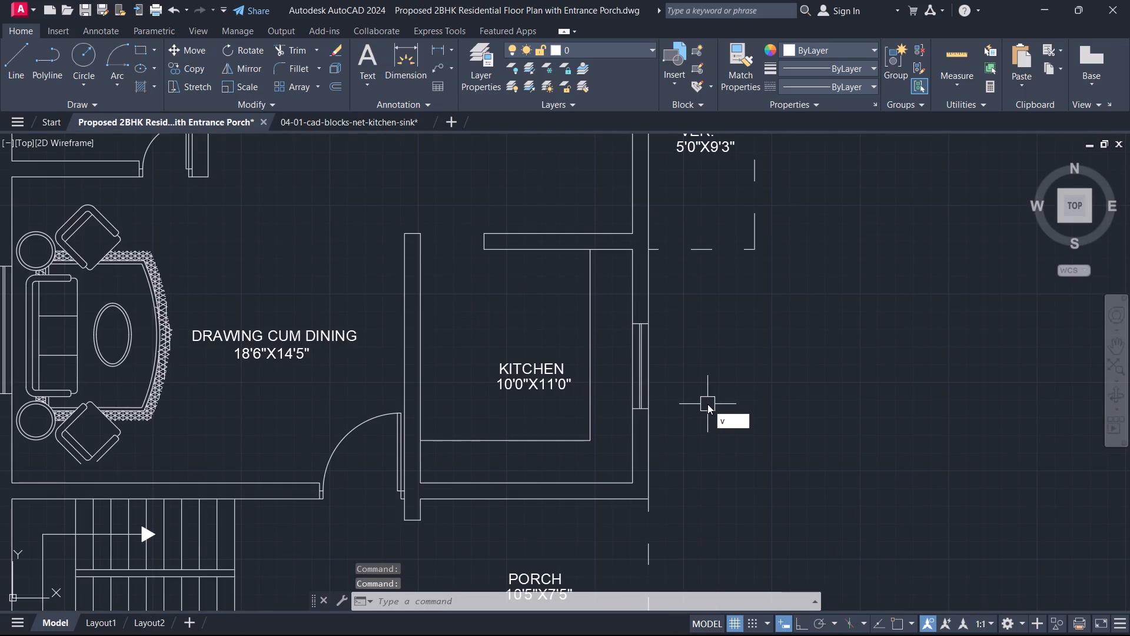
key("Escape")
key("ctrl+v")
scroll(720, 407, "down", 5)
middle_click_drag(720, 407, 551, 420)
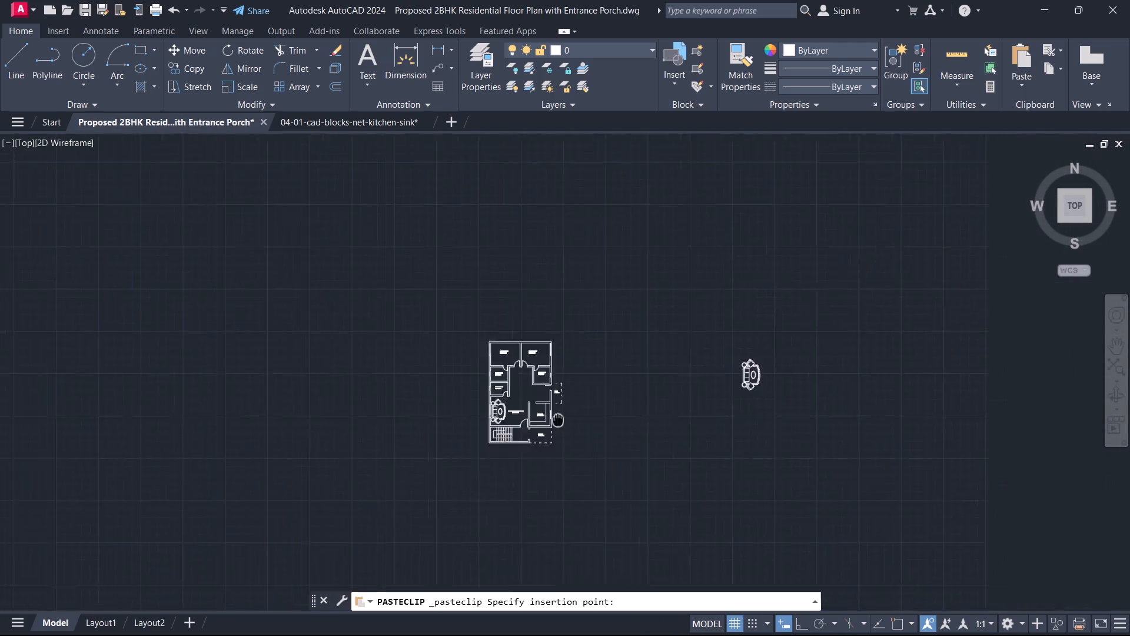
middle_click_drag(551, 420, 484, 439)
left_click(525, 437)
key("Escape")
Delete the spare sofa set left in the empty space east of the floor plan.
left_click_drag(723, 425, 713, 418)
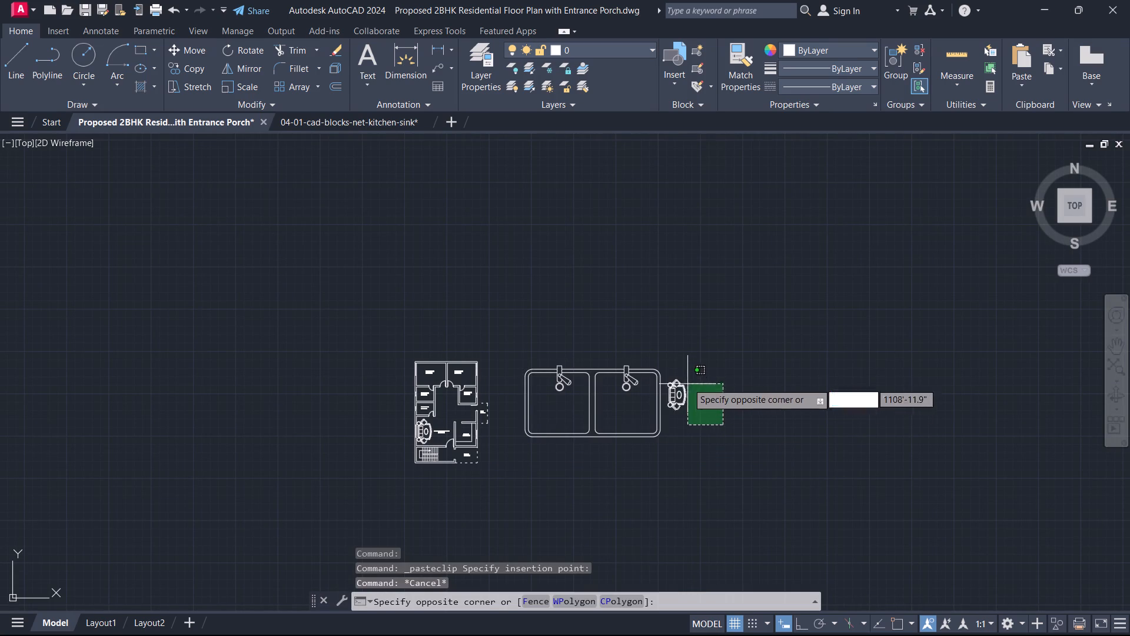
left_click(679, 375)
key("Delete")
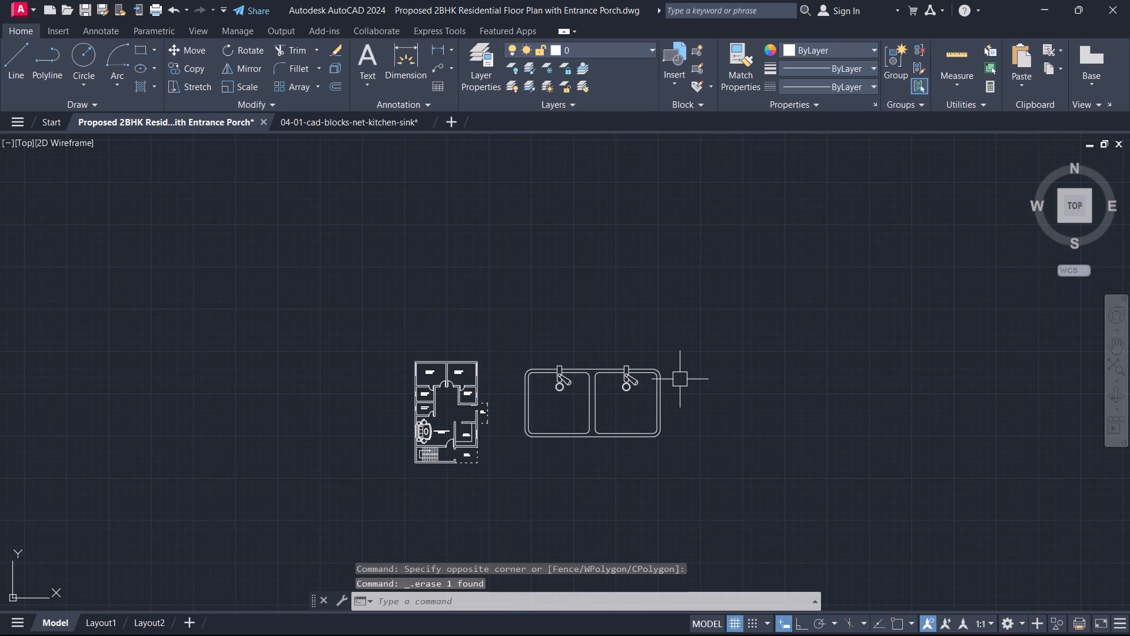
Scale the pasted double-bowl sink down freehand from its southwest corner to suit the kitchen counter.
key("s")
key("c")
key("space")
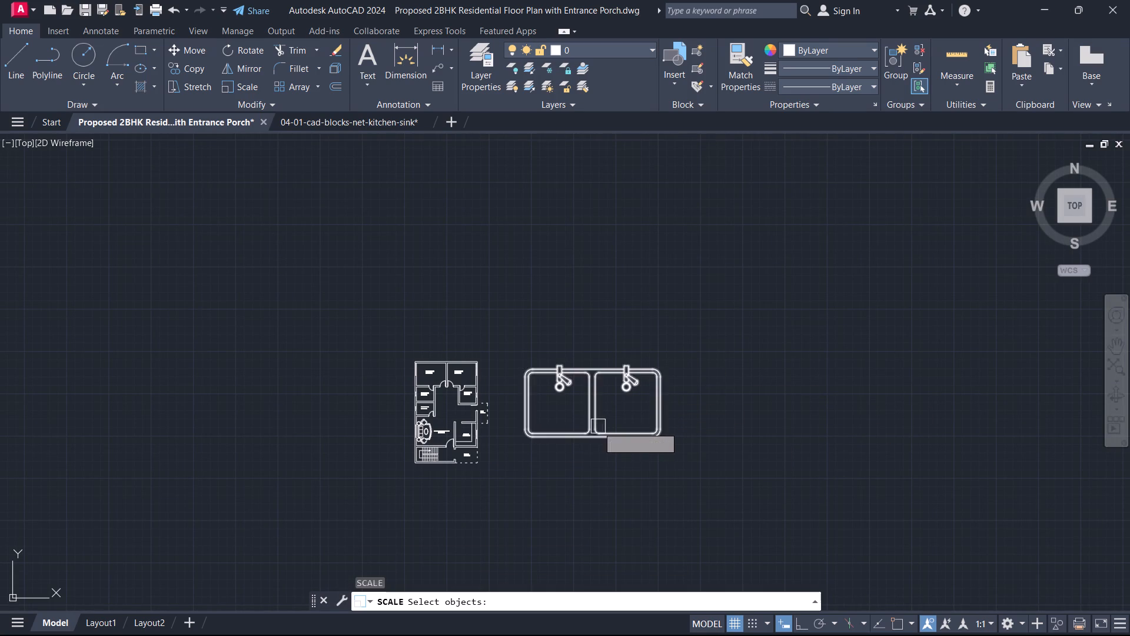
left_click(595, 426)
key("space")
scroll(541, 429, "up", 4)
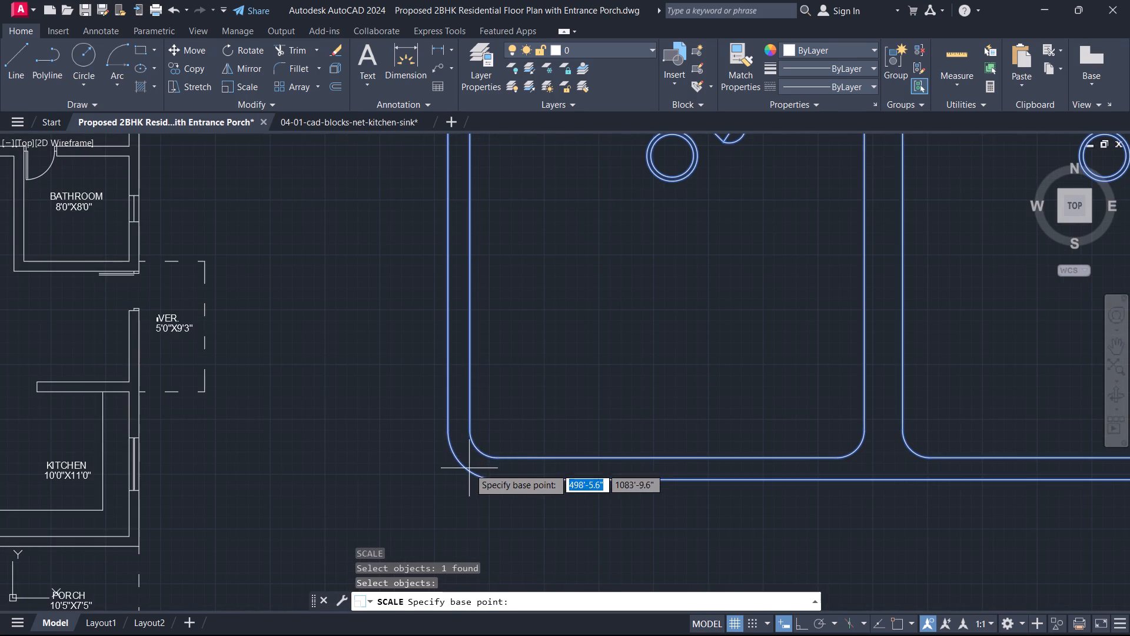
left_click(474, 496)
scroll(486, 488, "up", 2)
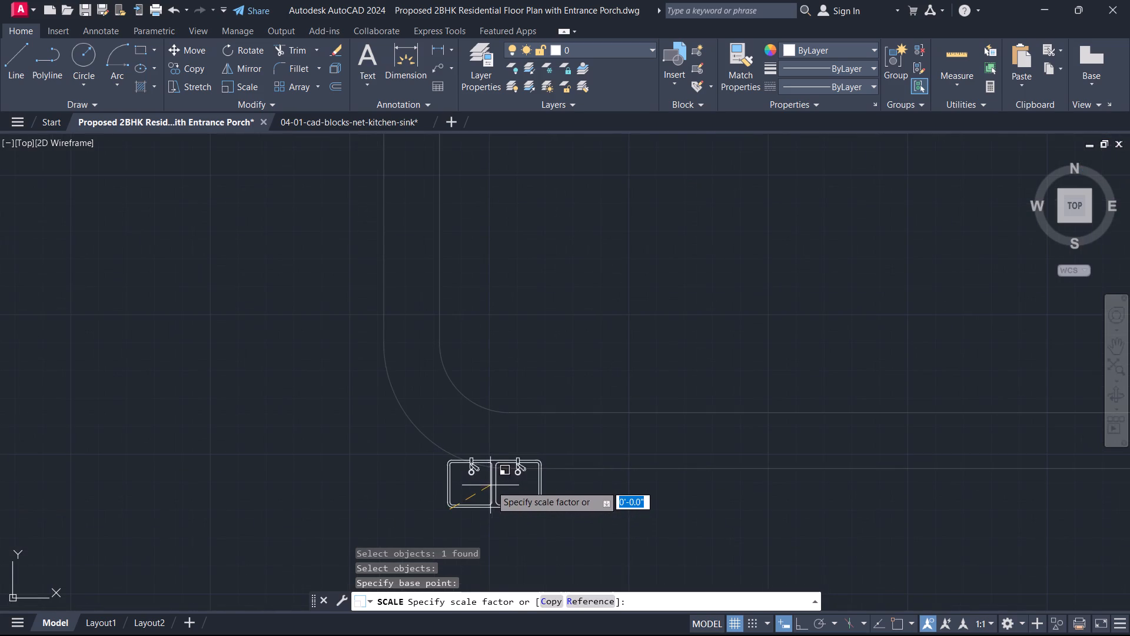
left_click(488, 485)
scroll(465, 492, "down", 3)
middle_click_drag(450, 479, 584, 428)
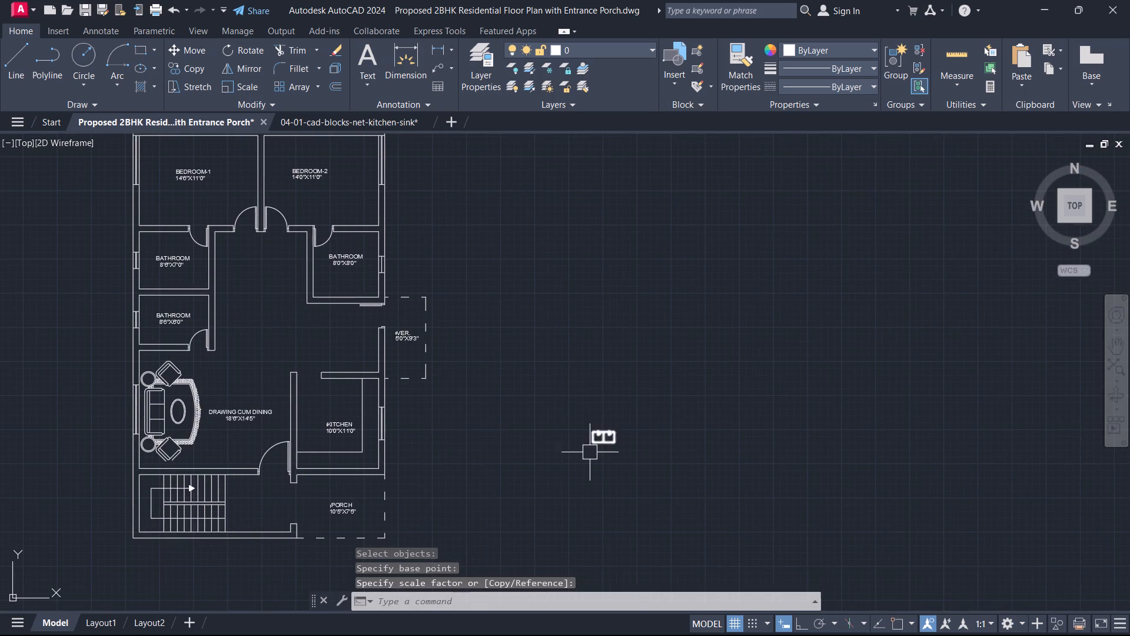
Rotate the double-bowl sink 90° clockwise with ortho on, so that its taps face east.
scroll(593, 453, "up", 1)
left_click_drag(630, 463, 617, 446)
left_click(561, 376)
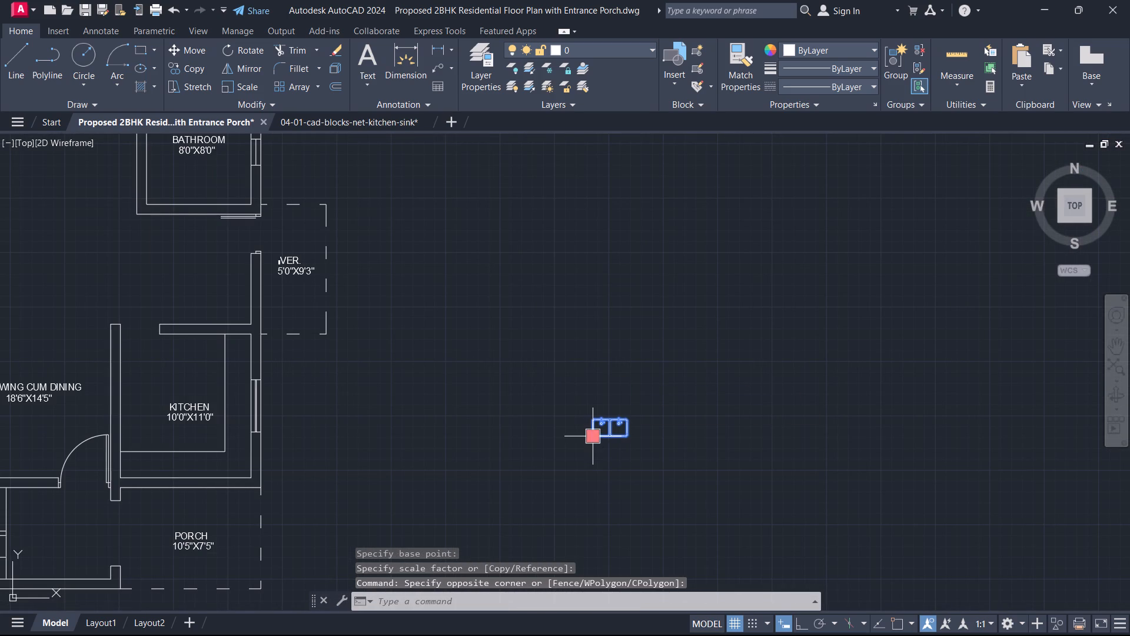
key("r")
type("O")
key("space")
scroll(599, 444, "up", 3)
left_click(646, 315)
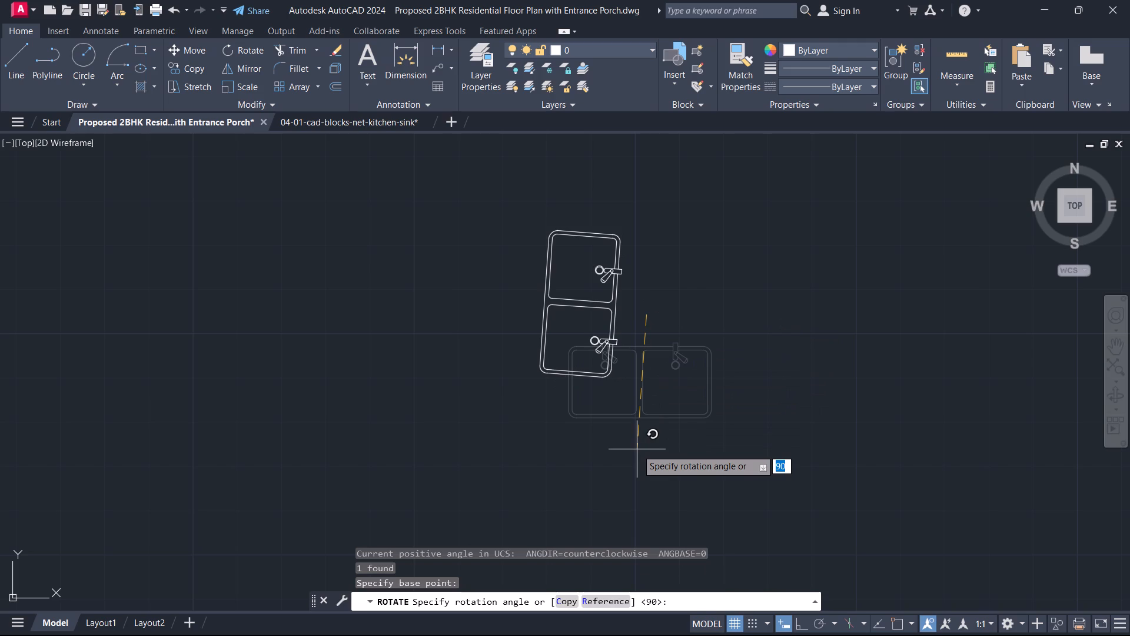
key("F8")
left_click(637, 449)
key("Escape")
Copy the sink by the midpoint of its east edge onto the kitchen's east counter beside the window, with ortho off.
left_click_drag(641, 436, 611, 391)
left_click(553, 324)
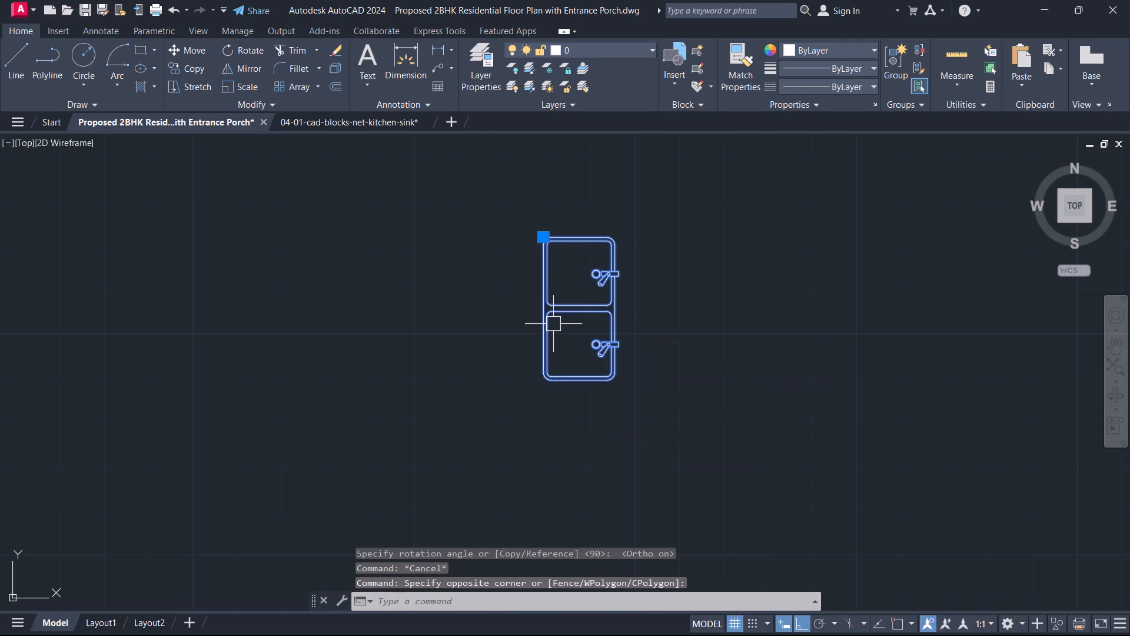
type("CO")
key("space")
scroll(623, 319, "up", 1)
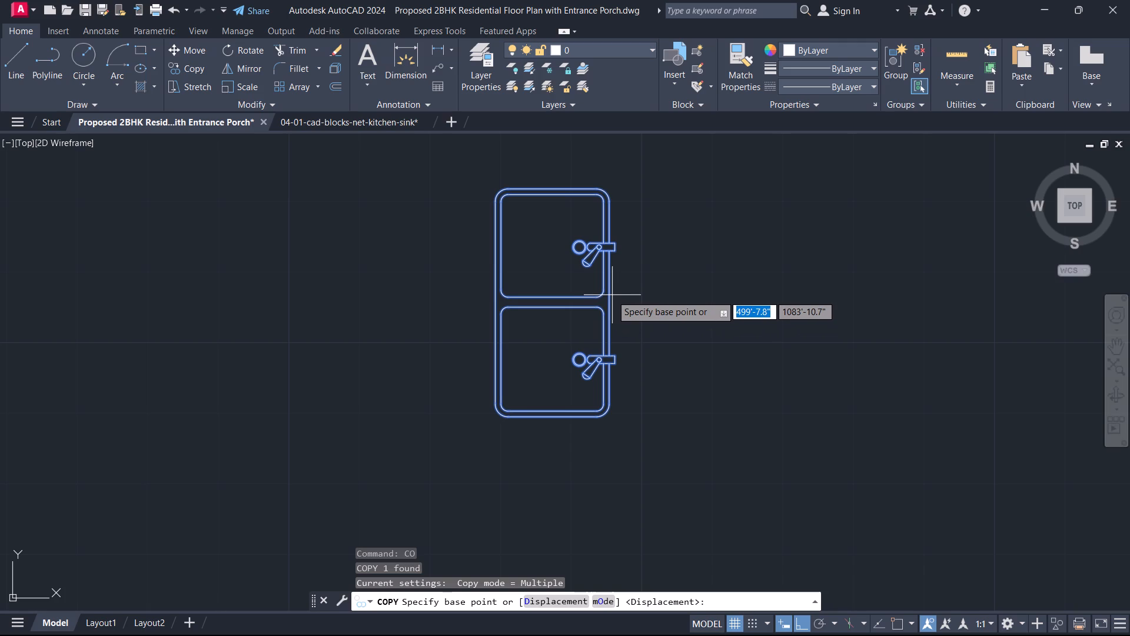
key("F8")
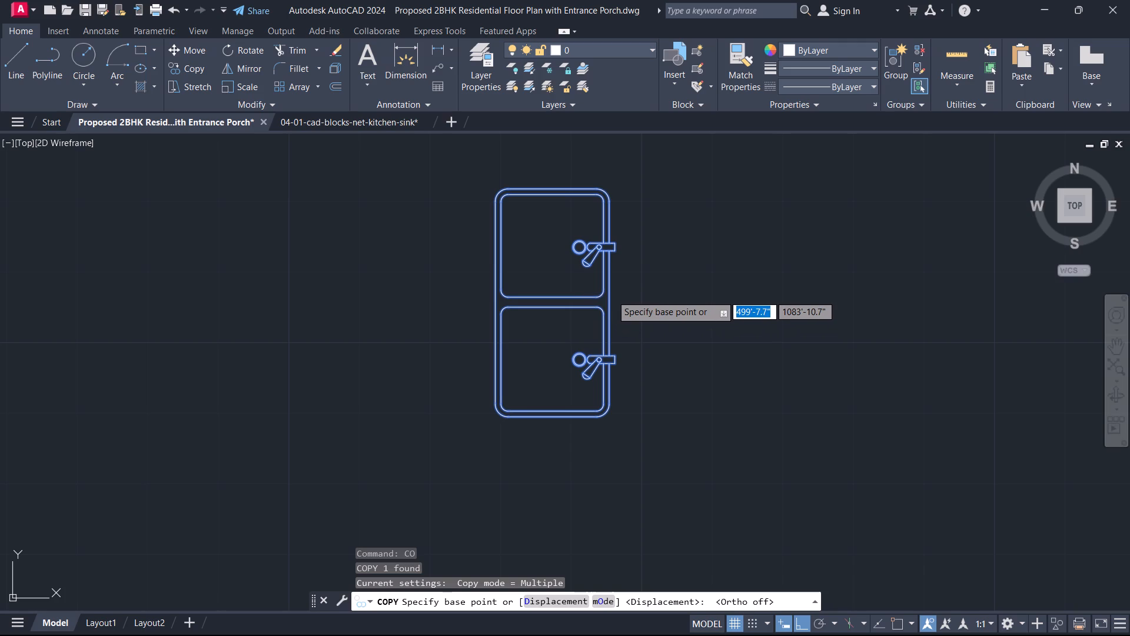
left_click(612, 302)
scroll(537, 356, "down", 1)
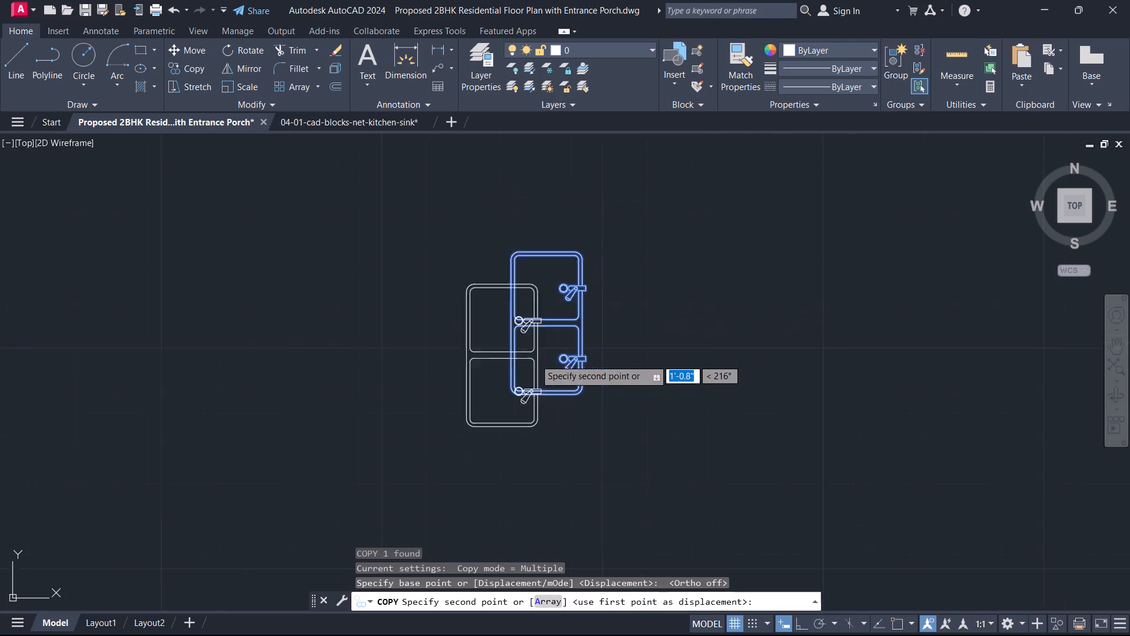
scroll(535, 359, "down", 1)
middle_click_drag(534, 360, 914, 347)
scroll(914, 347, "down", 2)
scroll(539, 377, "up", 3)
middle_click_drag(578, 337, 570, 479)
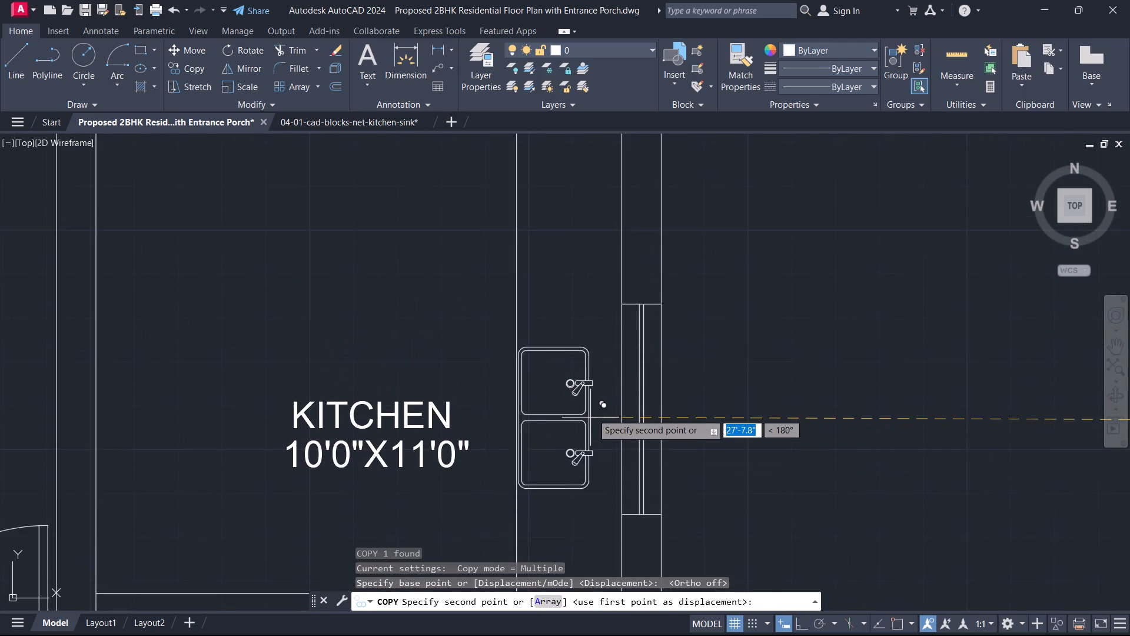
scroll(599, 379, "down", 1)
middle_click_drag(599, 379, 573, 465)
scroll(583, 440, "down", 1)
scroll(573, 447, "up", 2)
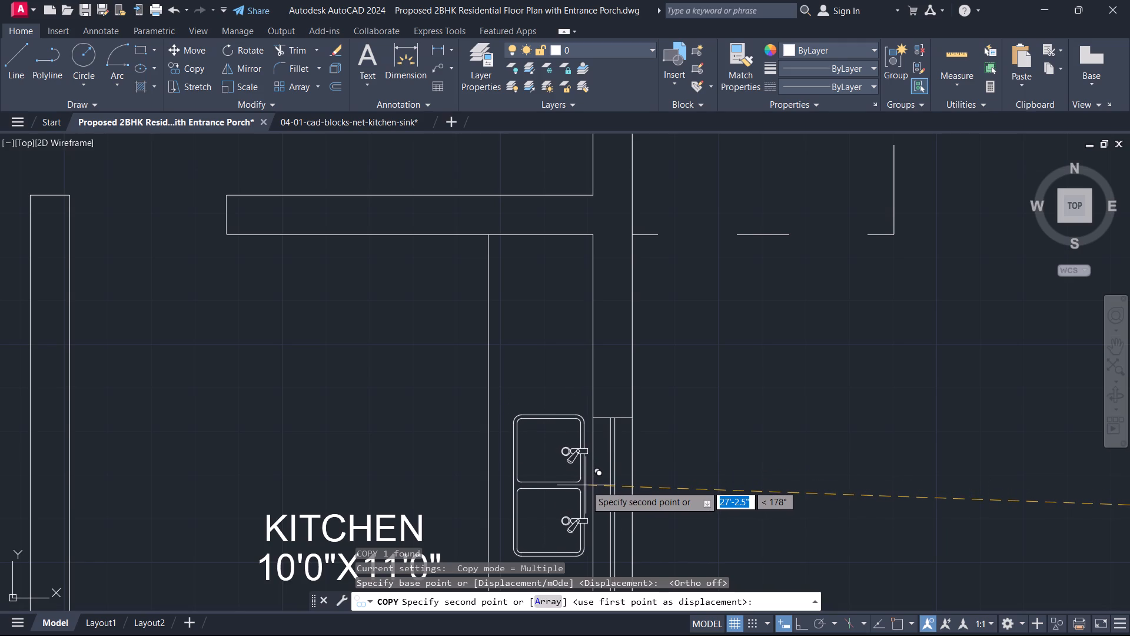
left_click(586, 485)
key("Escape")
Scale the kitchen sink up freehand by about 1.2 from the midpoint of its east edge.
left_click(570, 484)
type("SC")
key("space")
scroll(570, 483, "up", 3)
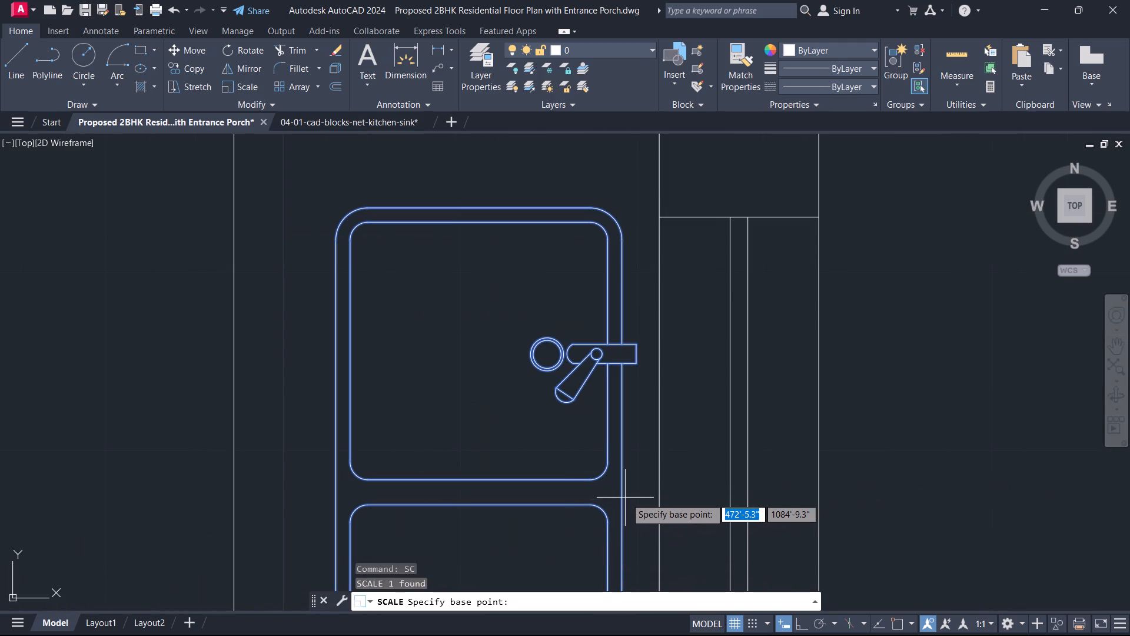
left_click(623, 493)
scroll(543, 499, "down", 1)
middle_click_drag(536, 499, 656, 347)
scroll(656, 347, "down", 1)
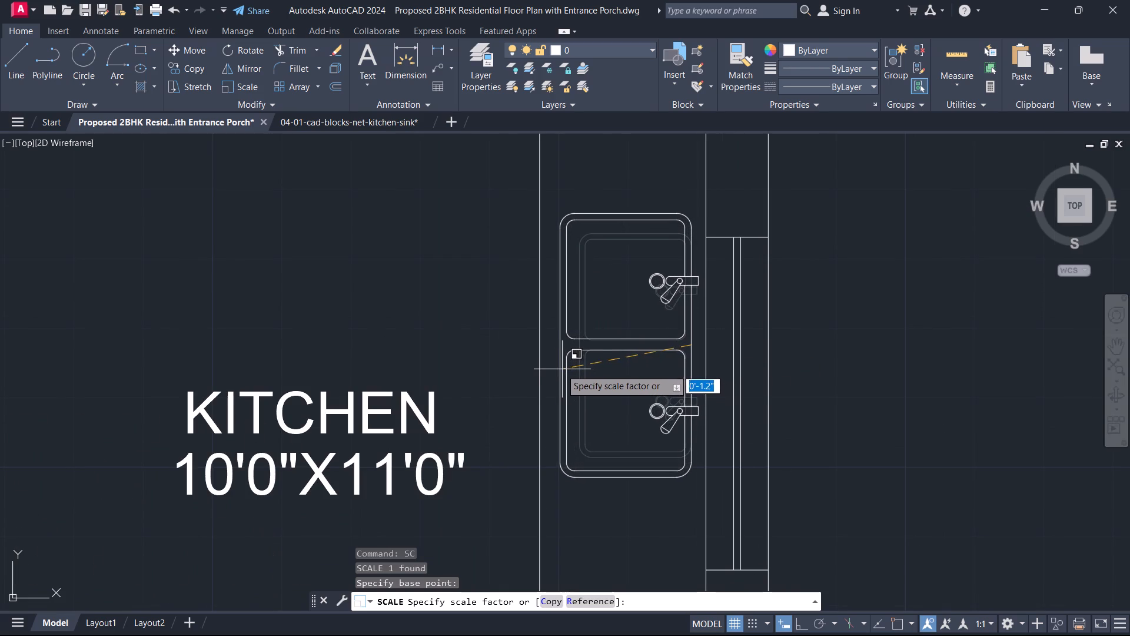
left_click(558, 368)
key("Escape")
Delete the original double-bowl sink left in the empty space east of the floor plan.
scroll(596, 365, "down", 3)
middle_click_drag(597, 365, 557, 333)
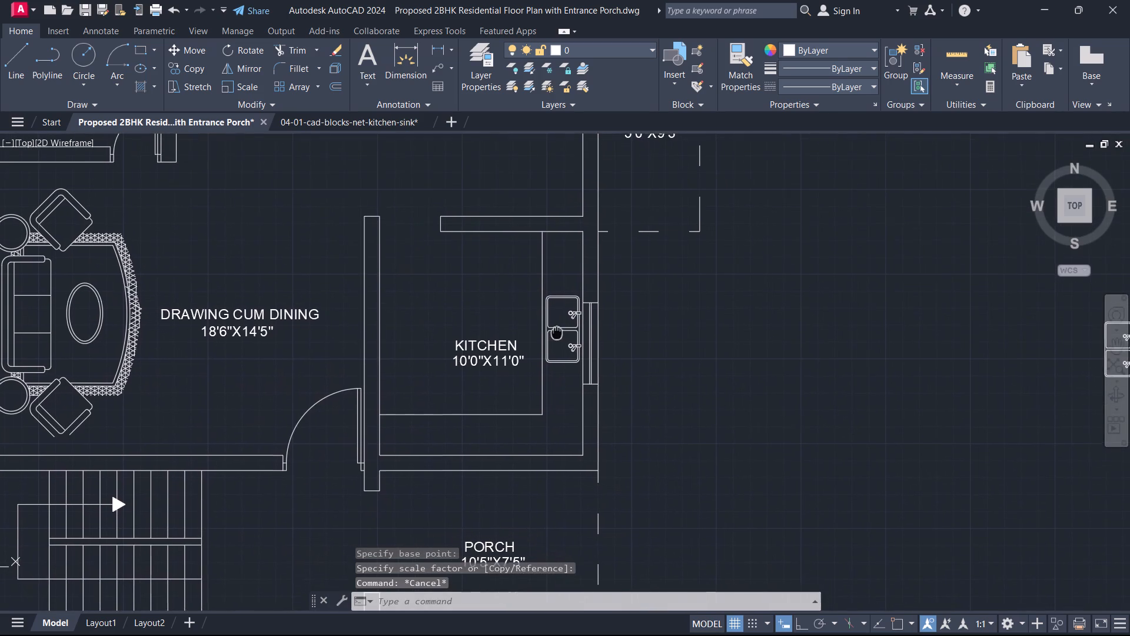
middle_click_drag(557, 333, 556, 332)
scroll(698, 335, "down", 1)
middle_click_drag(699, 335, 405, 396)
left_click_drag(714, 446, 696, 433)
left_click(630, 374)
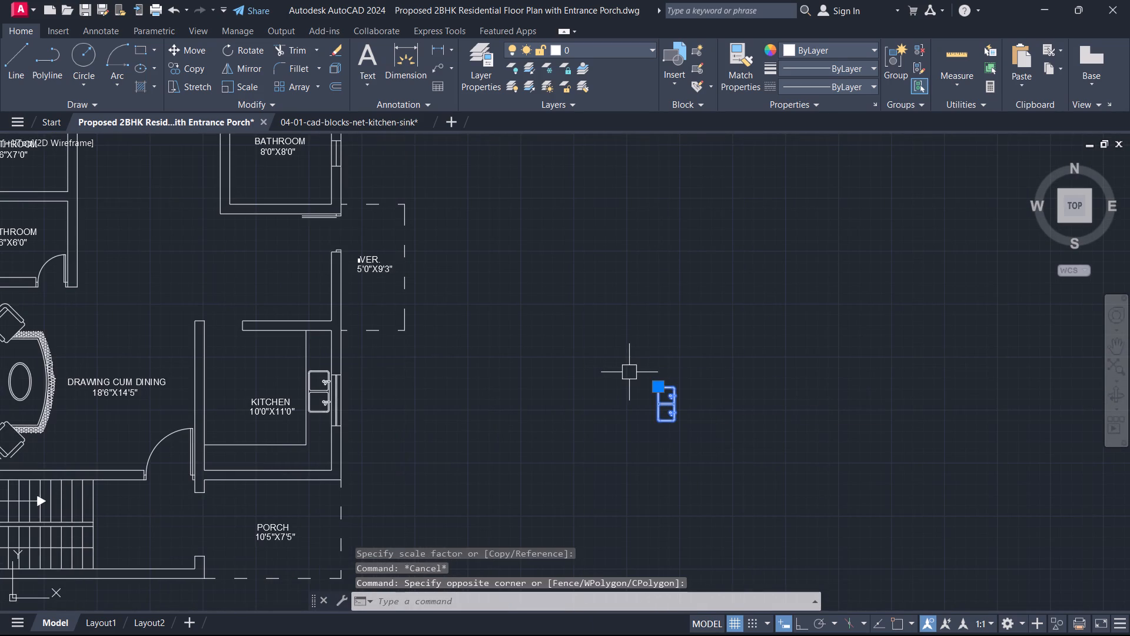
key("Delete")
Close the 04-01-cad-blocks-net-kitchen-sink library drawing without saving its changes.
scroll(338, 260, "up", 3)
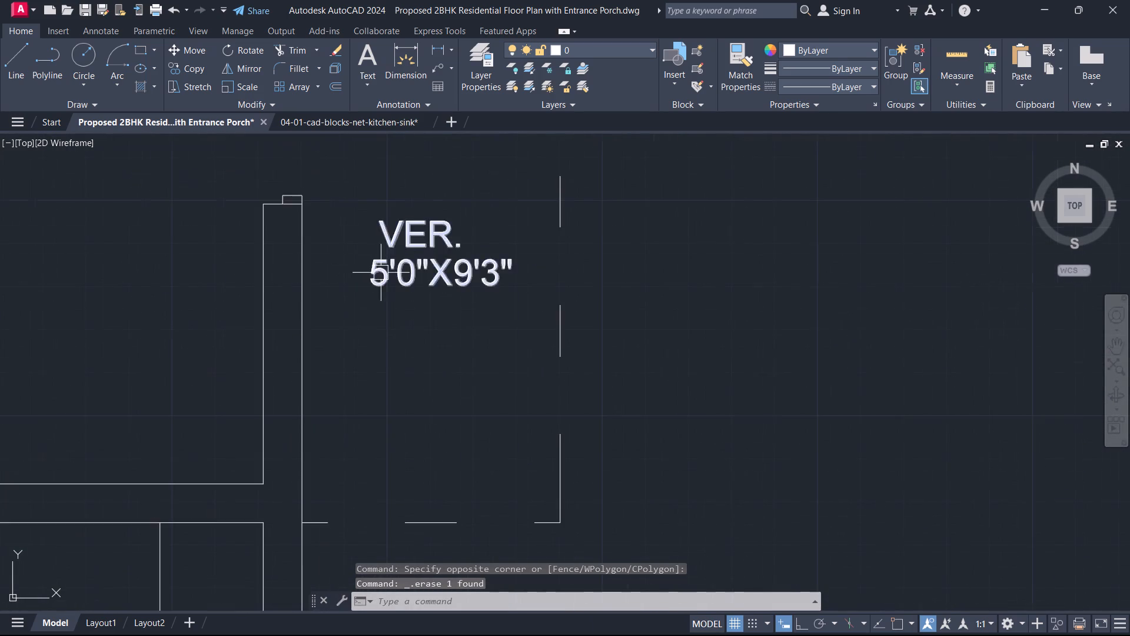
scroll(381, 273, "down", 2)
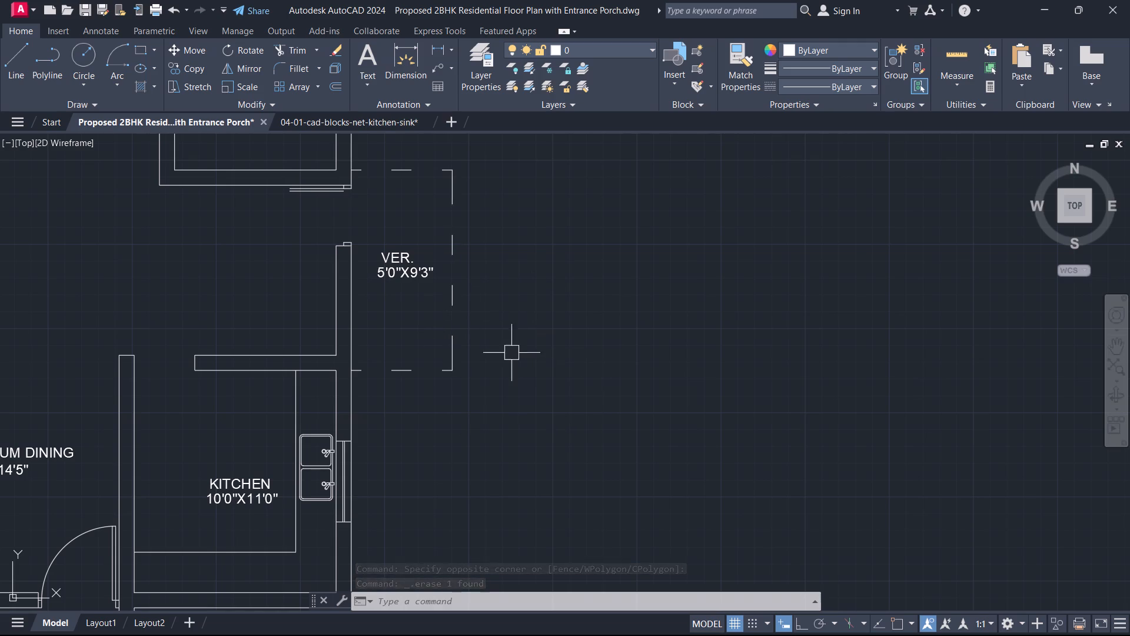
left_click(427, 119)
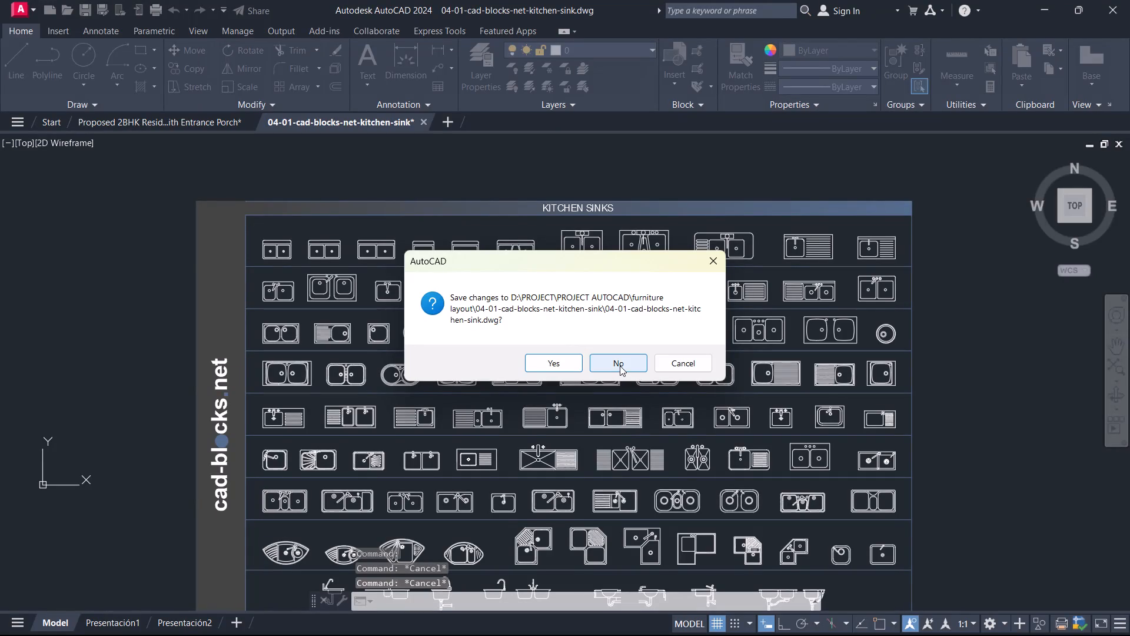
left_click(620, 366)
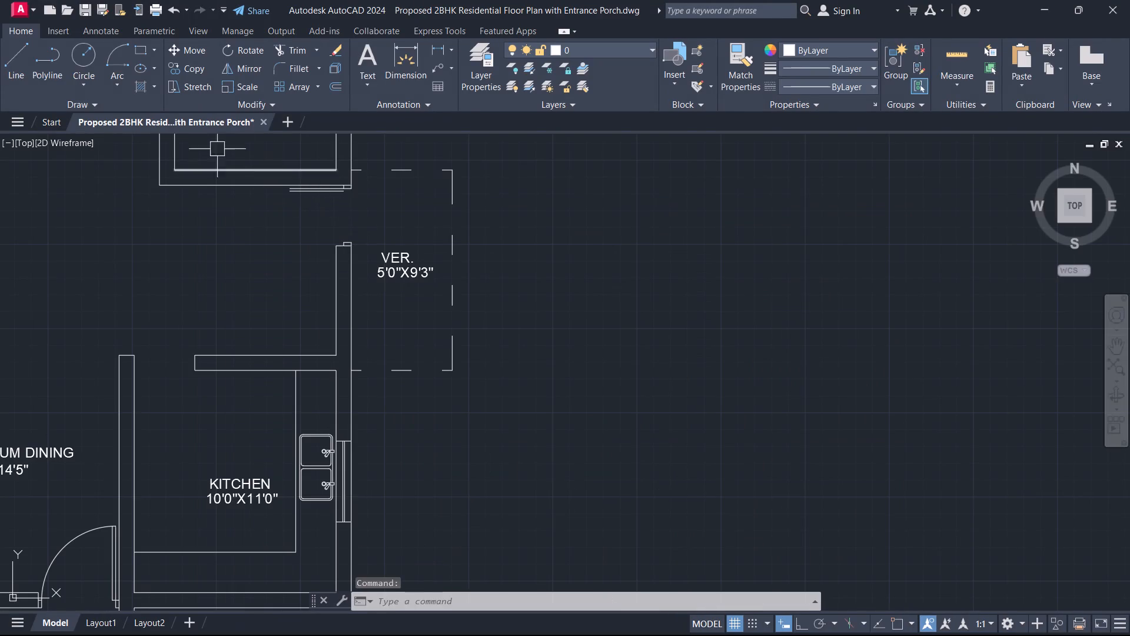
Open the 01-01-cad-blocks-net-beds library drawing from the recent files.
left_click(42, 115)
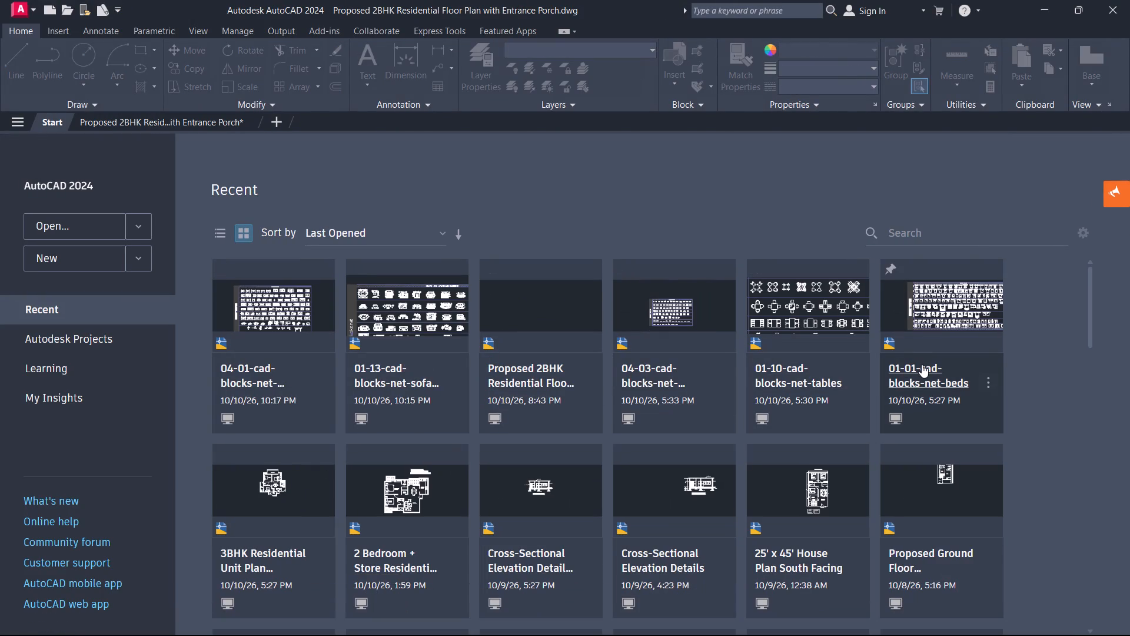
left_click(937, 367)
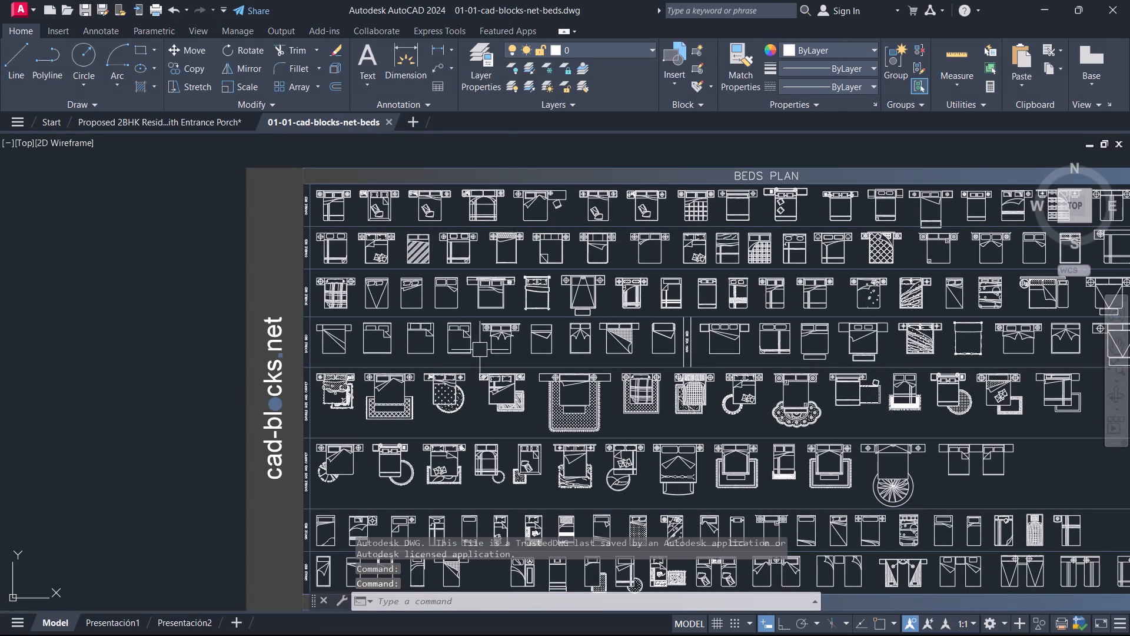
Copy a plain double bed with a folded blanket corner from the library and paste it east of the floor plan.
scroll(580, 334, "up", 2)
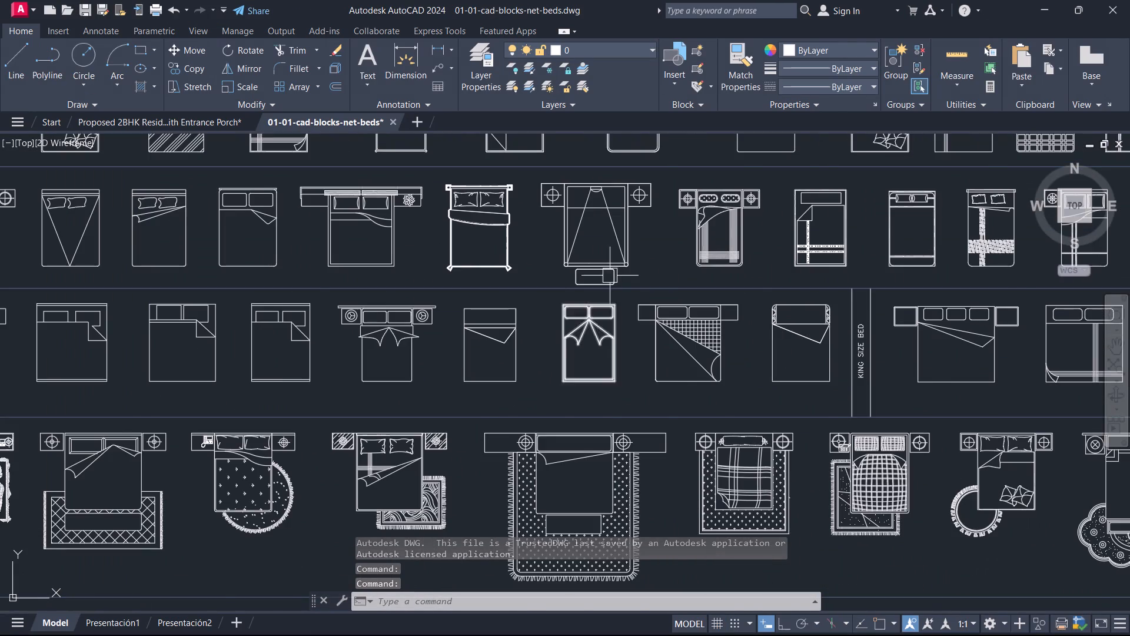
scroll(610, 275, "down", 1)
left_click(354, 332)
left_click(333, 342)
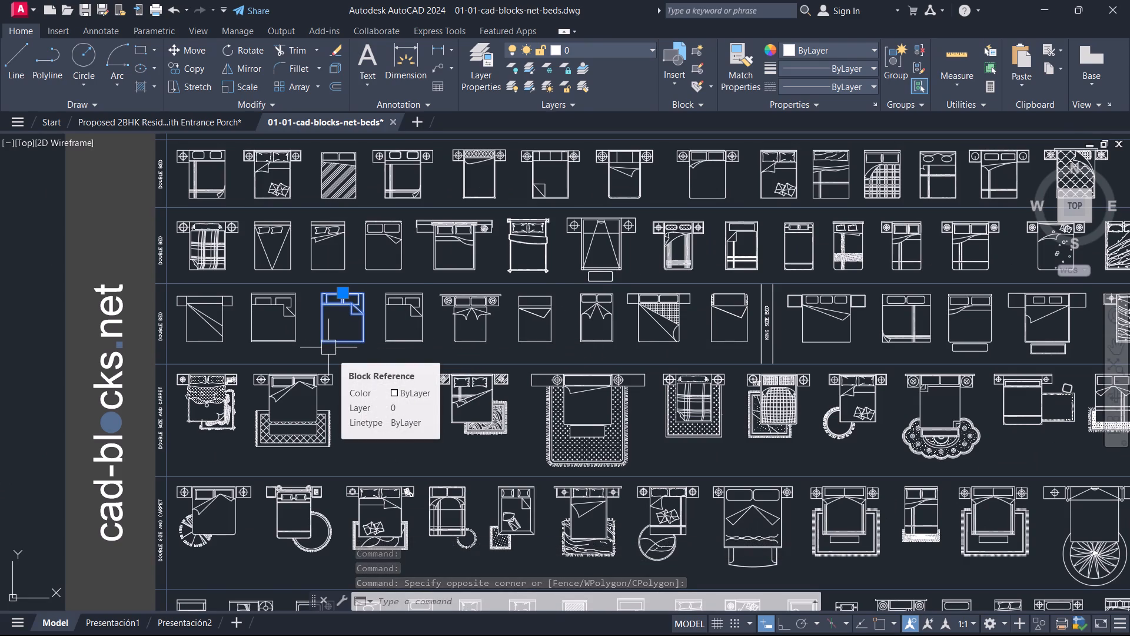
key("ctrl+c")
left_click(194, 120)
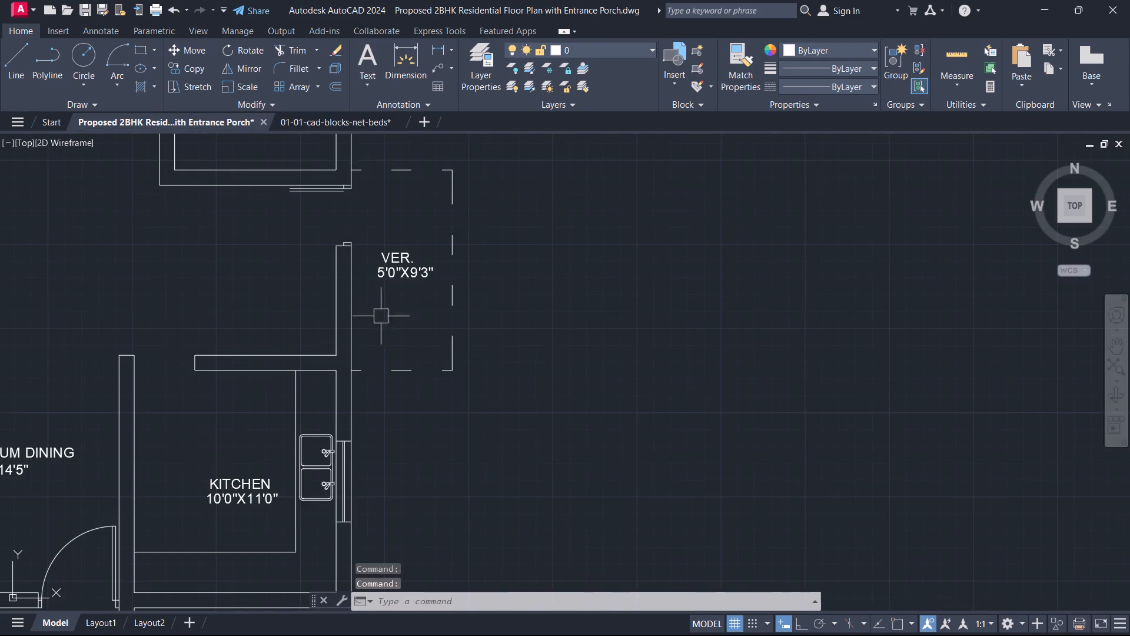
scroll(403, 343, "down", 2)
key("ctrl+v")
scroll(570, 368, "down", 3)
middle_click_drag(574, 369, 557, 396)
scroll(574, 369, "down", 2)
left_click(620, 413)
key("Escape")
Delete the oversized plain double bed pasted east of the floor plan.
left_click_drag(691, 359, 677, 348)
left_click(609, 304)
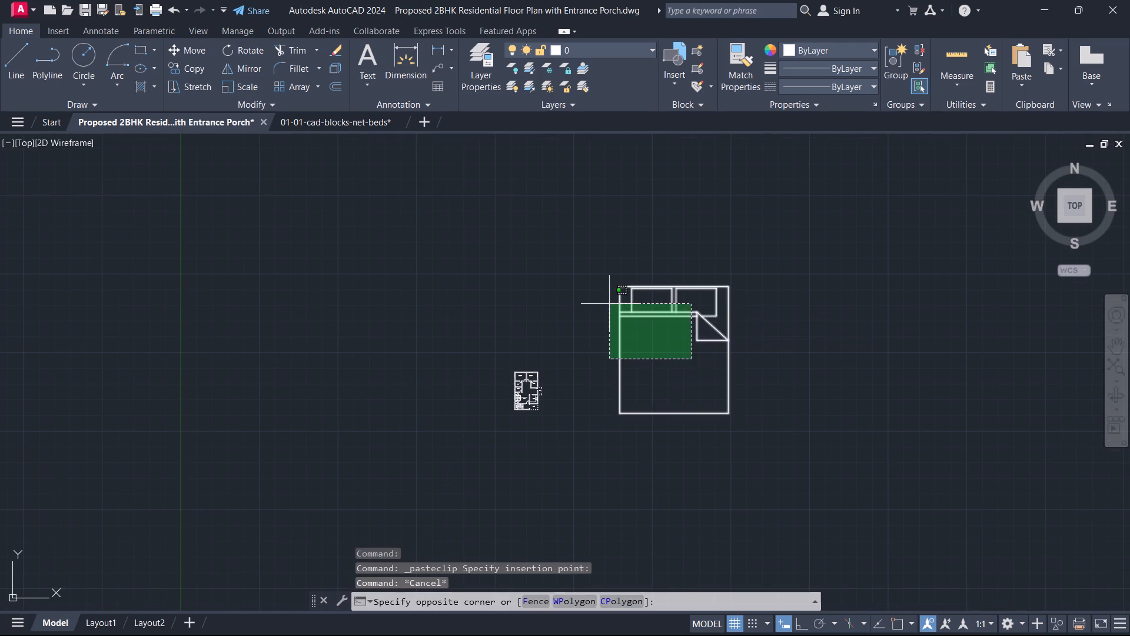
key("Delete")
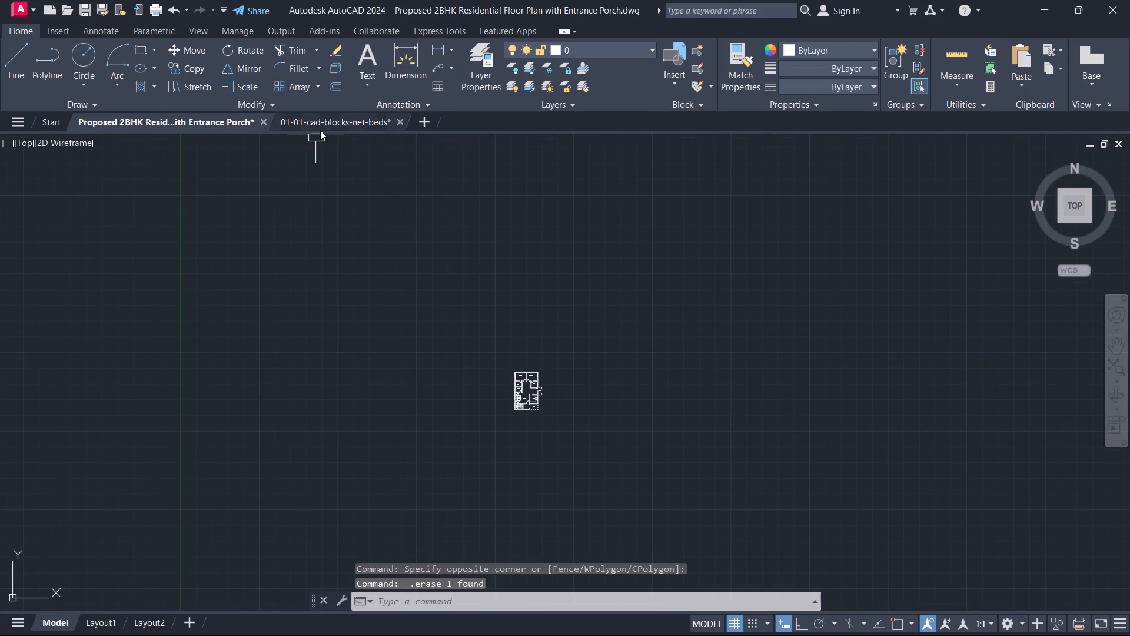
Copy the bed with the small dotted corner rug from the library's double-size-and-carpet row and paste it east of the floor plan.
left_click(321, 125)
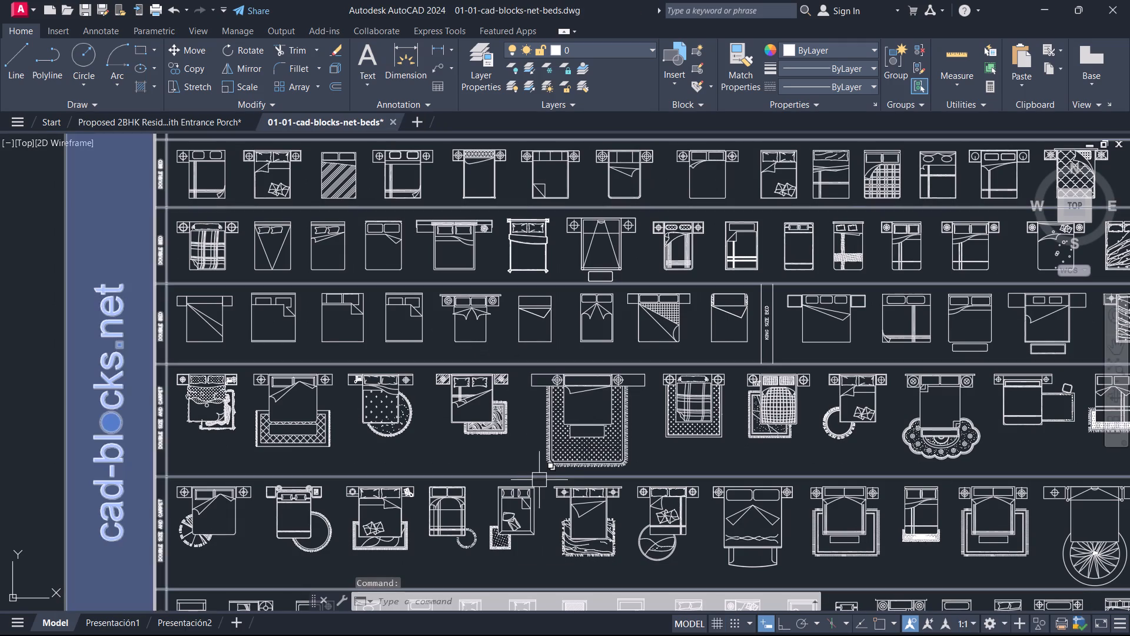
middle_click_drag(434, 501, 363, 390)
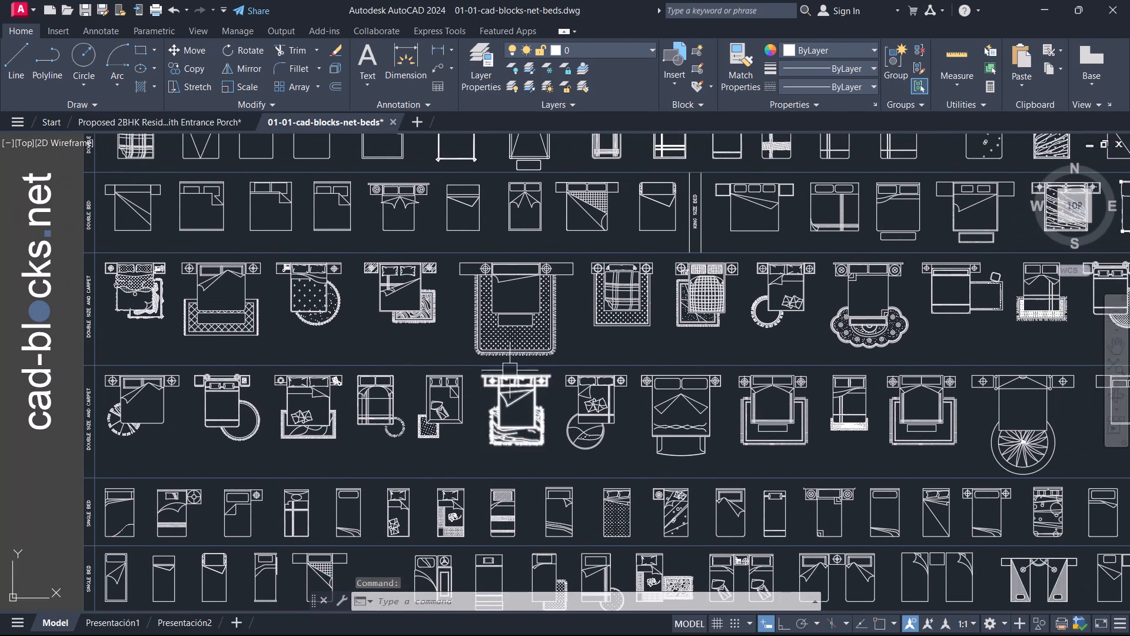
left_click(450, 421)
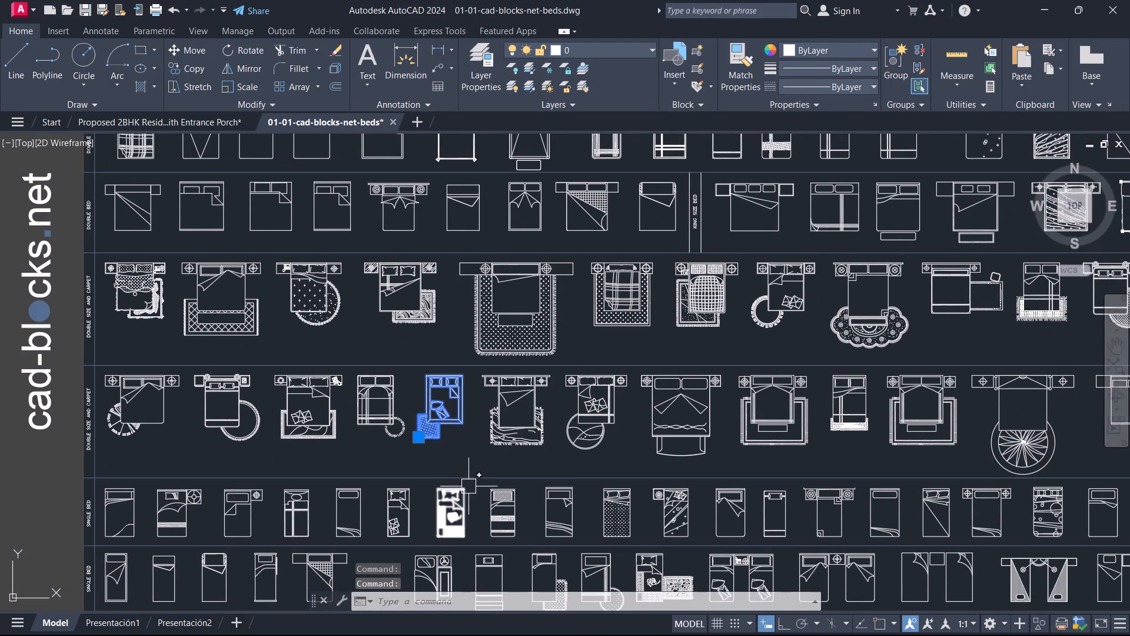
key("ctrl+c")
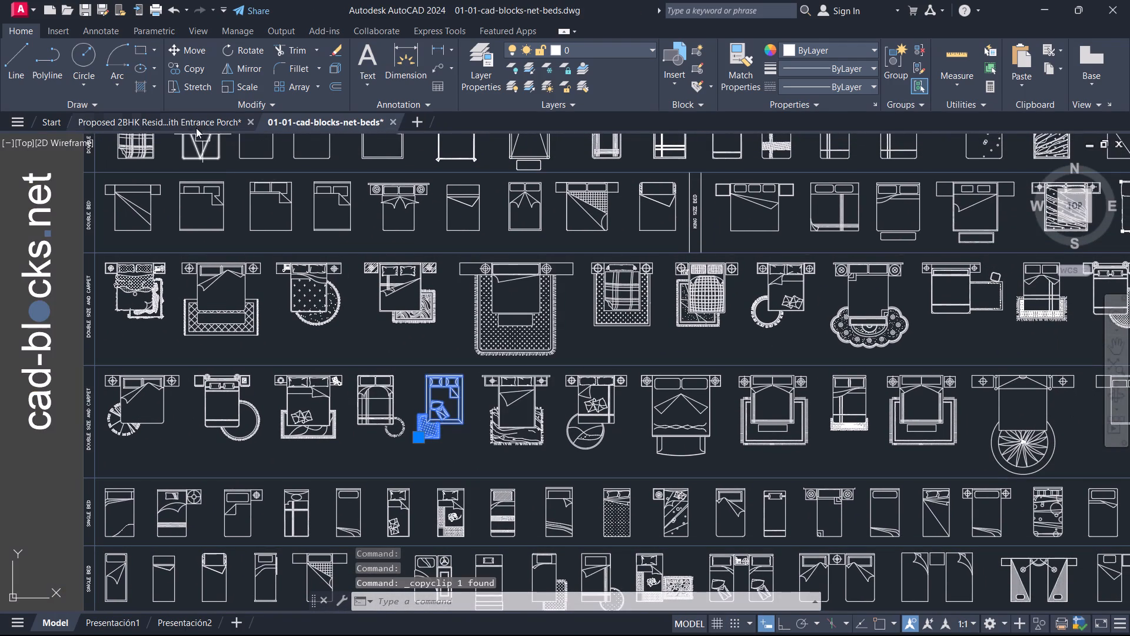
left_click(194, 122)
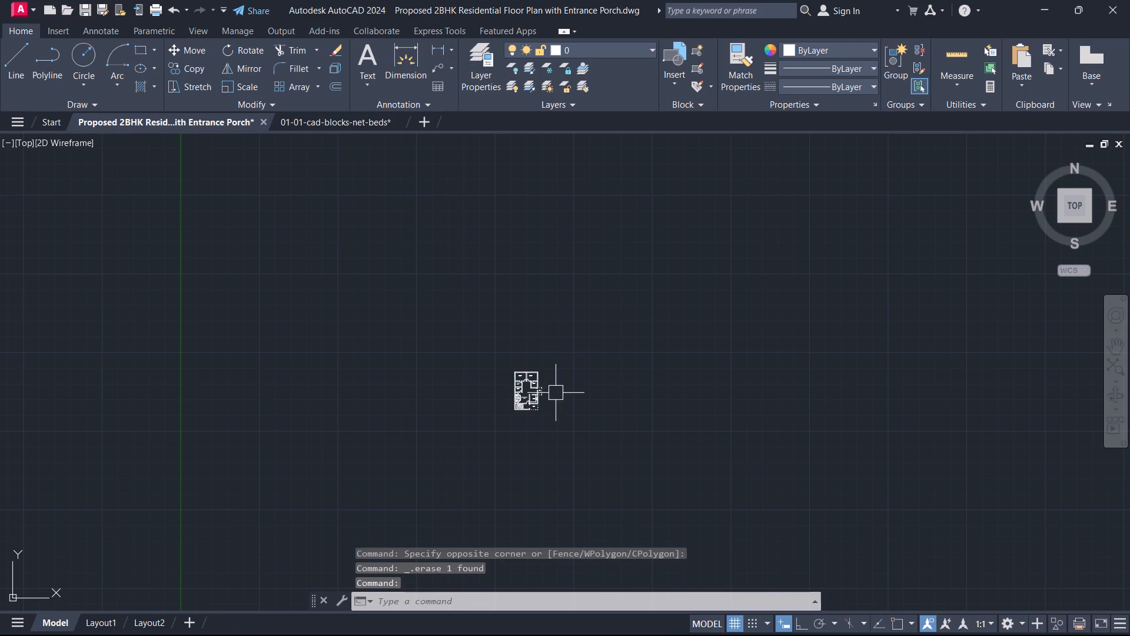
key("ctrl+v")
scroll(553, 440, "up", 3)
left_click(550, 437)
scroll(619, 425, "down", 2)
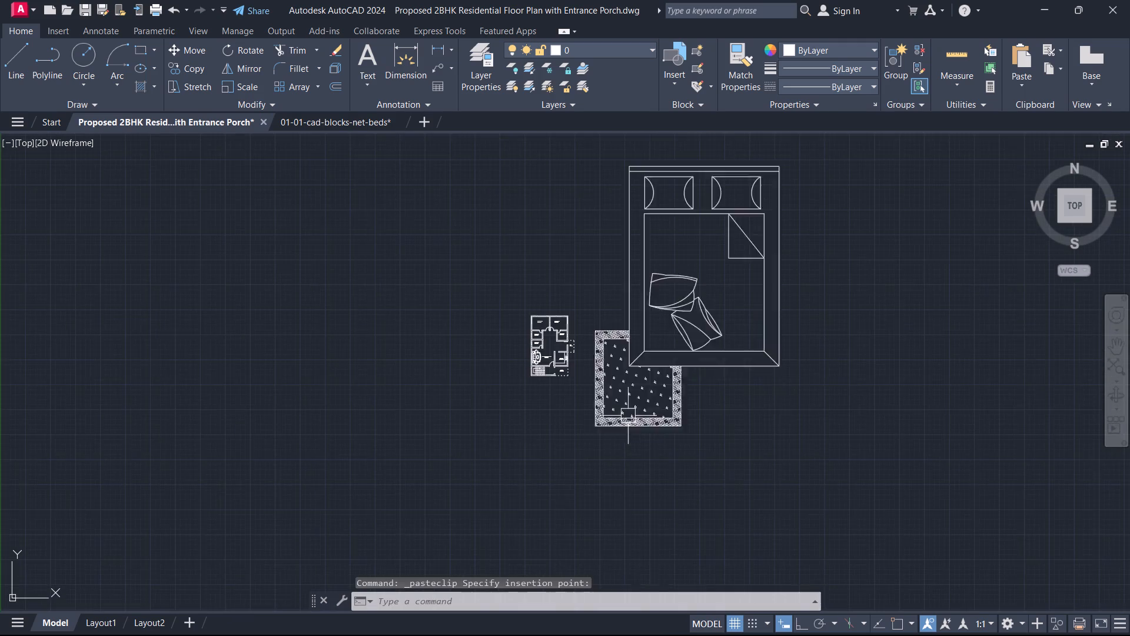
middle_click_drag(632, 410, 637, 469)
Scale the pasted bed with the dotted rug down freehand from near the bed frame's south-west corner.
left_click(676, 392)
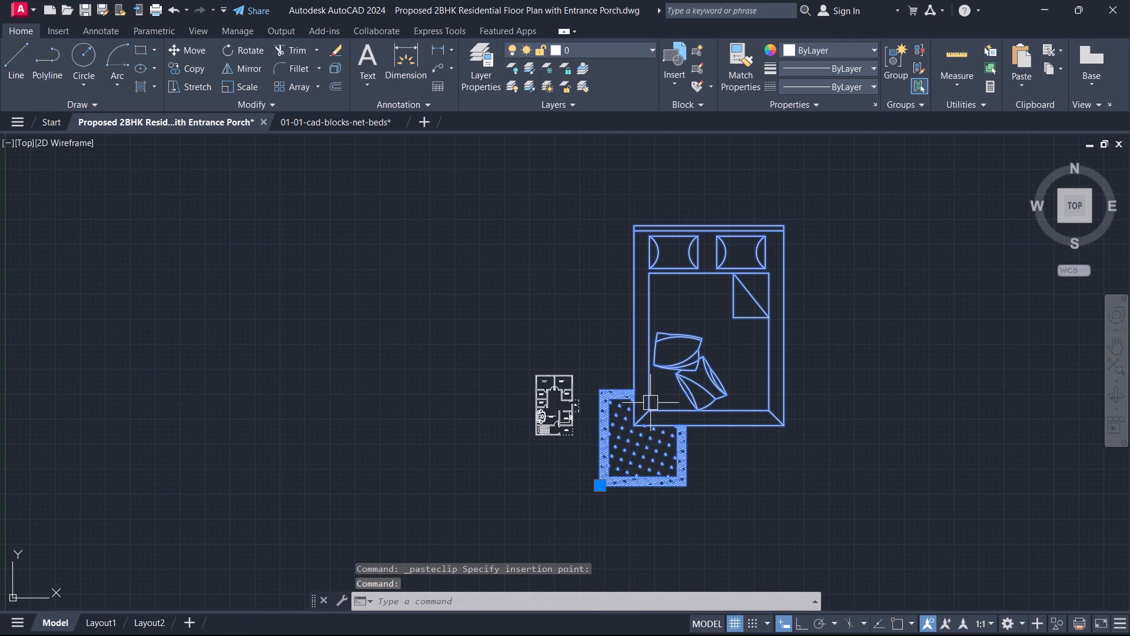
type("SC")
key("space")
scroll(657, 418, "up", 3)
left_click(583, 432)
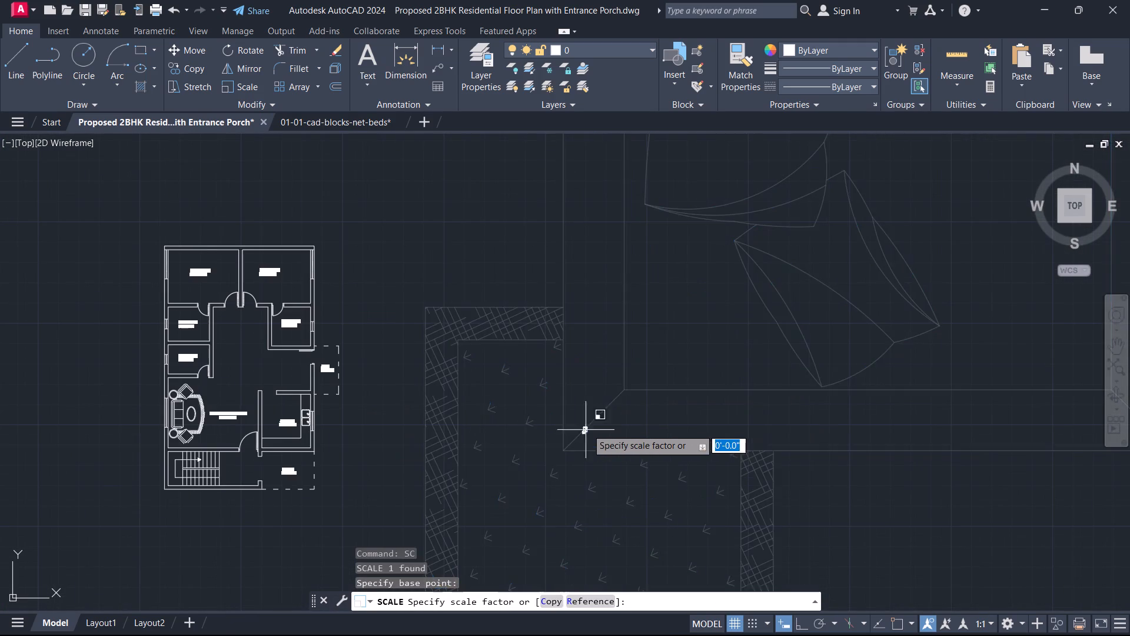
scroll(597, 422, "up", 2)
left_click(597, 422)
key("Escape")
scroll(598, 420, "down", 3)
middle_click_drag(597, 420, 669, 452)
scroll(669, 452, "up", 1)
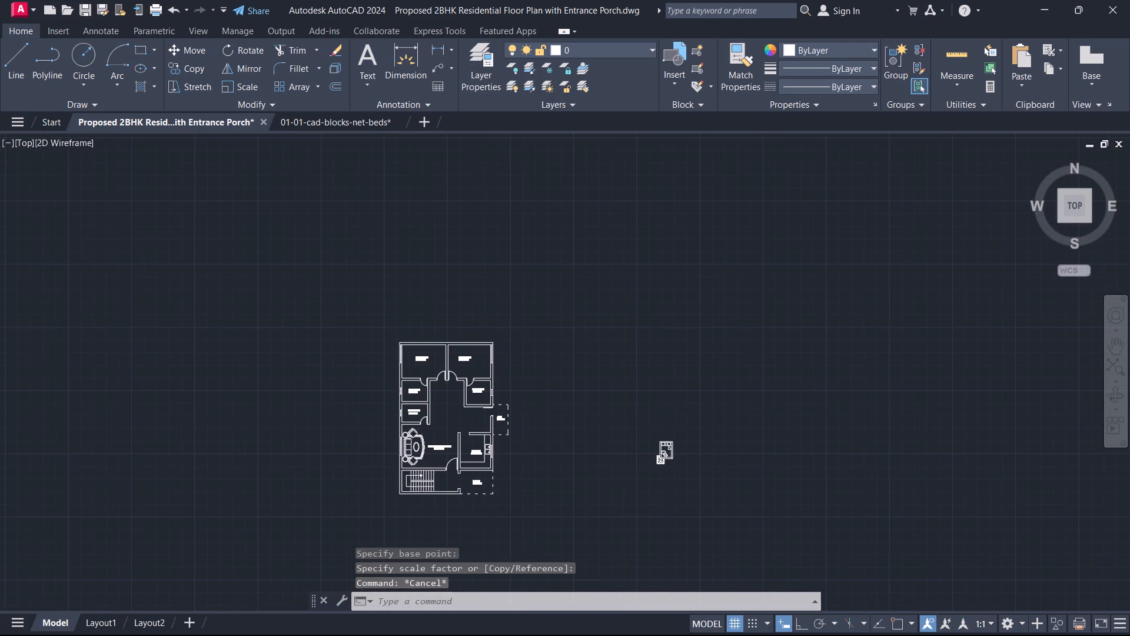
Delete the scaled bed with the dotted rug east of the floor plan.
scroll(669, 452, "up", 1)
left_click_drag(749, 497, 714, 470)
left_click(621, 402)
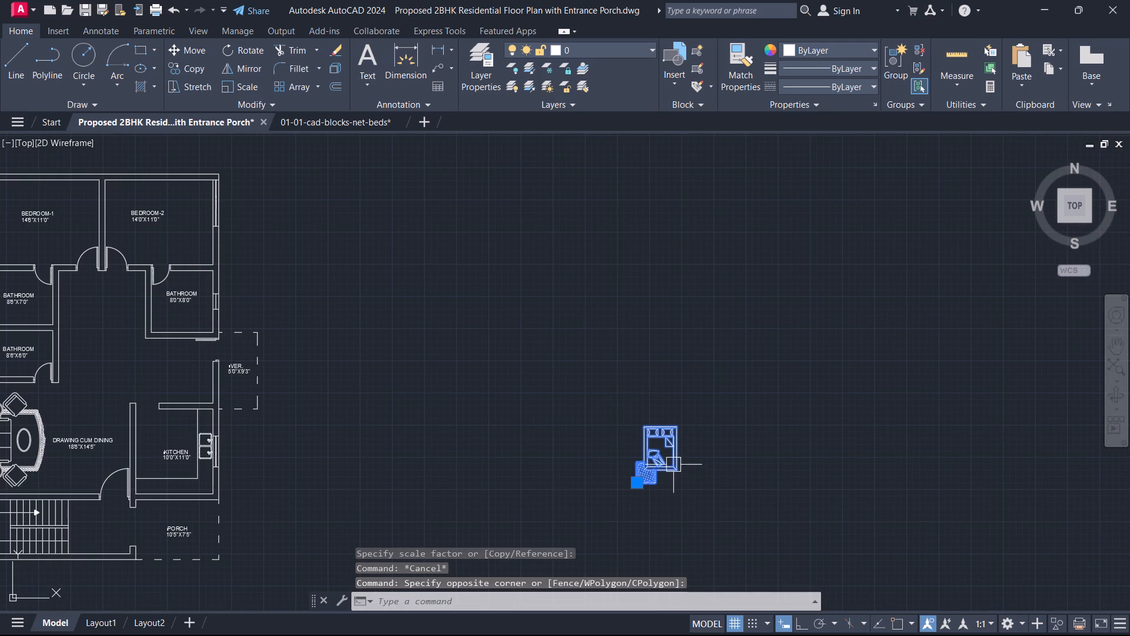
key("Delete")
Return to the 01-01-cad-blocks-net-beds library drawing.
left_click(304, 120)
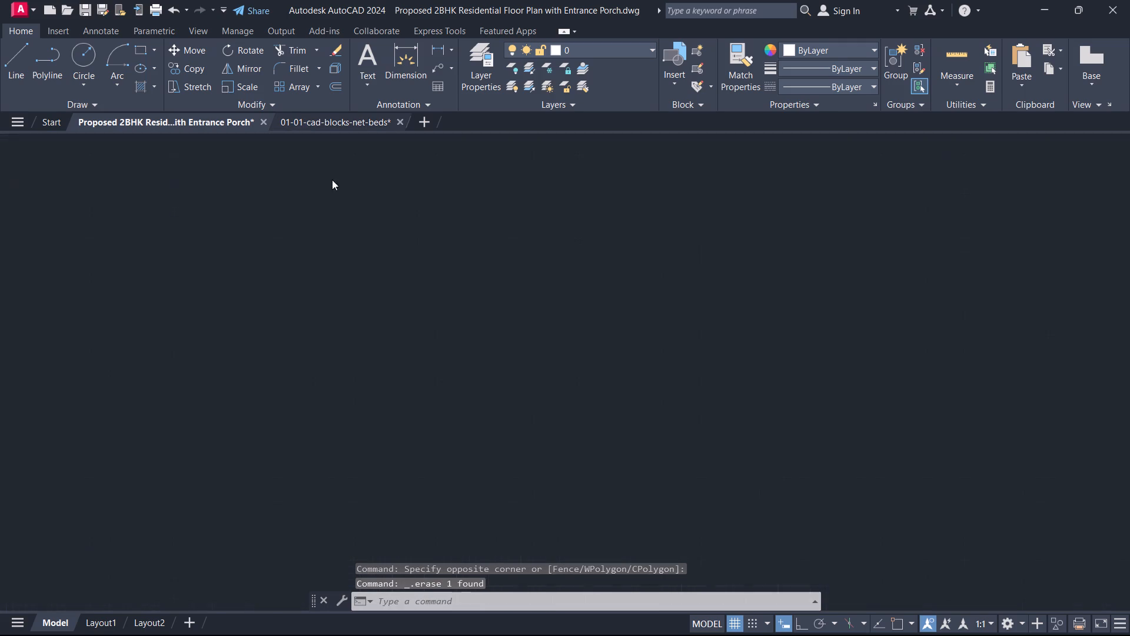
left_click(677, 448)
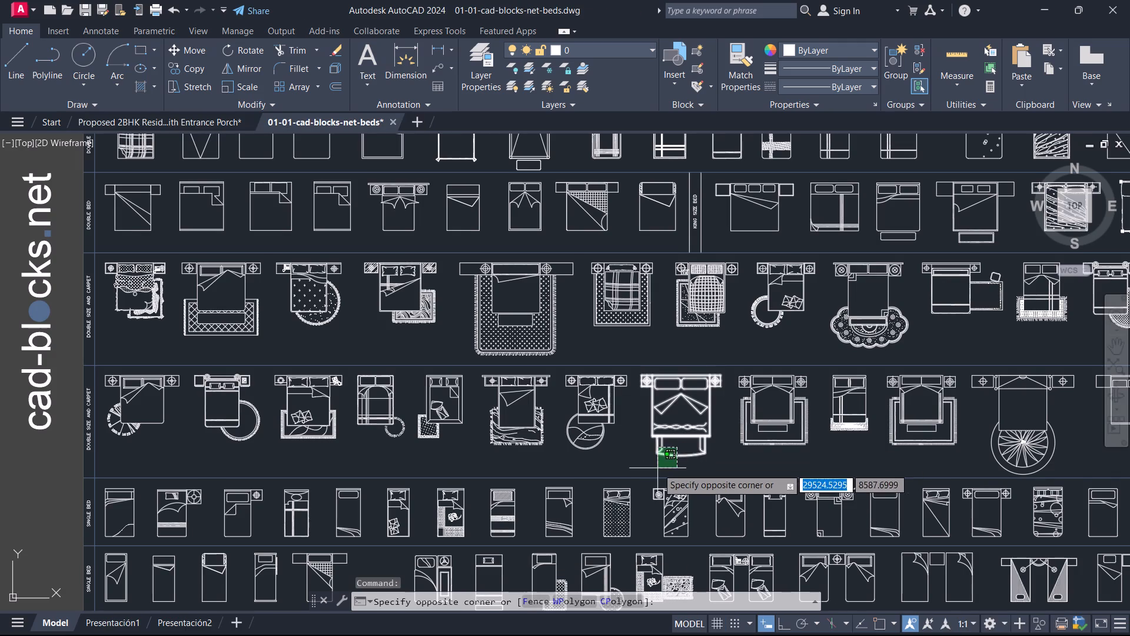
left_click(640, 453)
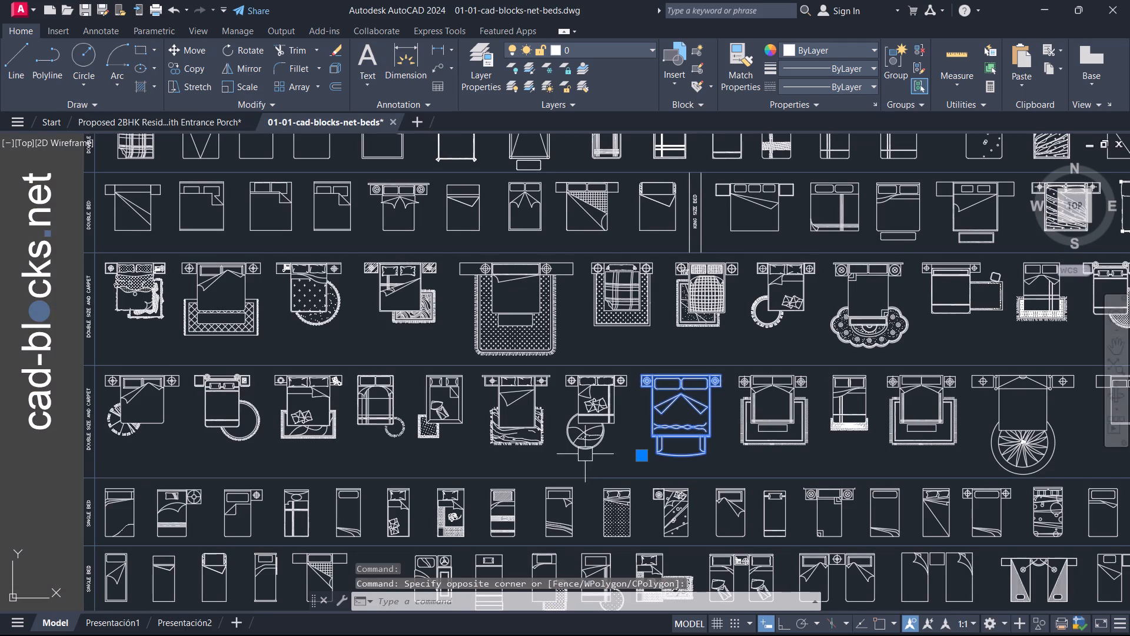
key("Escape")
Copy the double bed with bedside tables and scalloped rug from the library and paste it east of the floor plan.
middle_click_drag(620, 441, 769, 334)
middle_click_drag(567, 361, 566, 361)
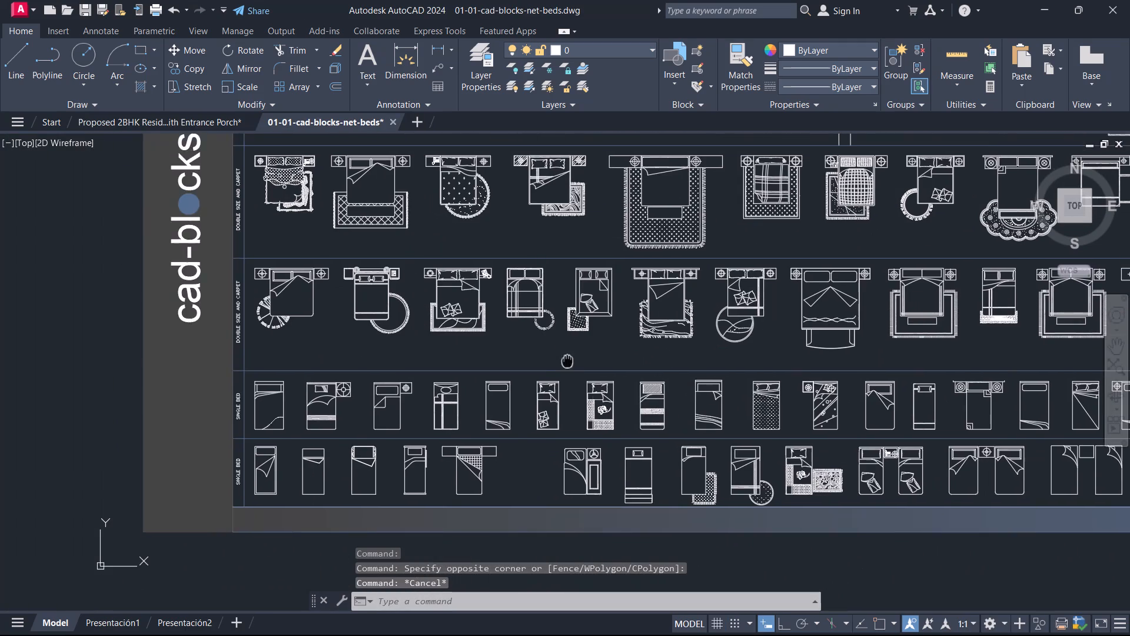
middle_click_drag(566, 361, 497, 493)
middle_click_drag(567, 362, 439, 378)
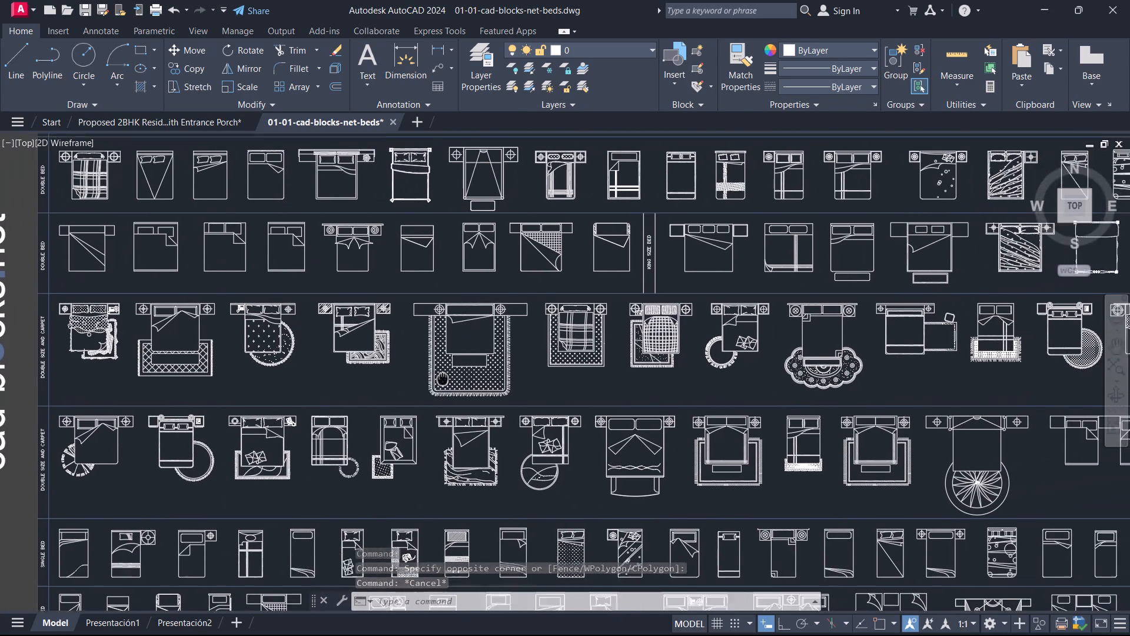
middle_click_drag(439, 378, 419, 380)
scroll(795, 353, "up", 1)
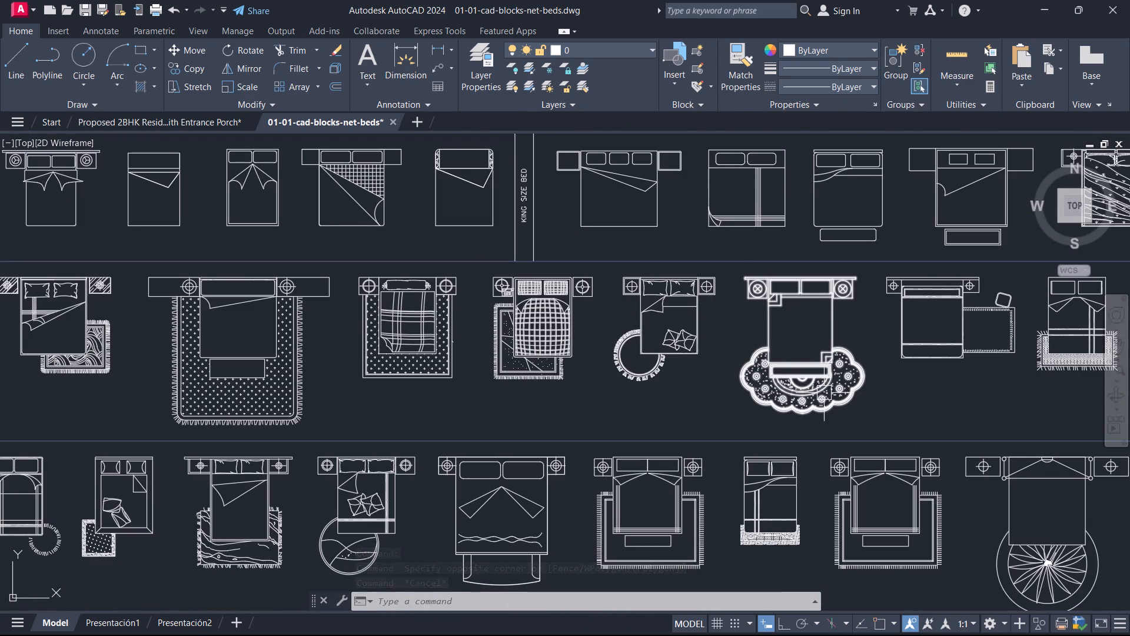
left_click(810, 382)
key("ctrl+c")
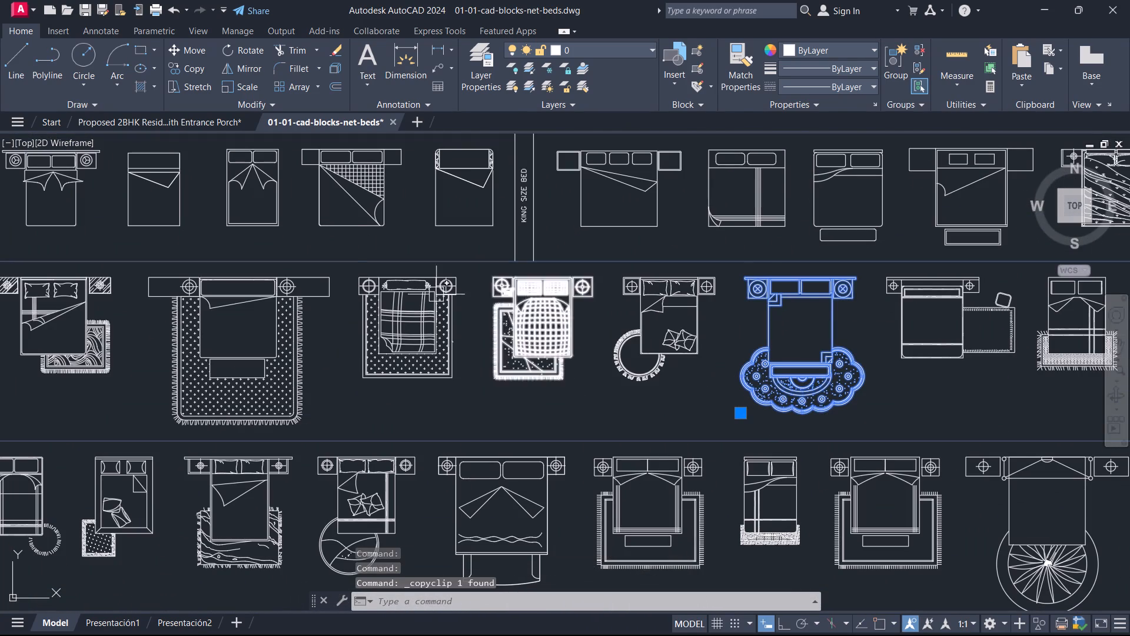
left_click(169, 127)
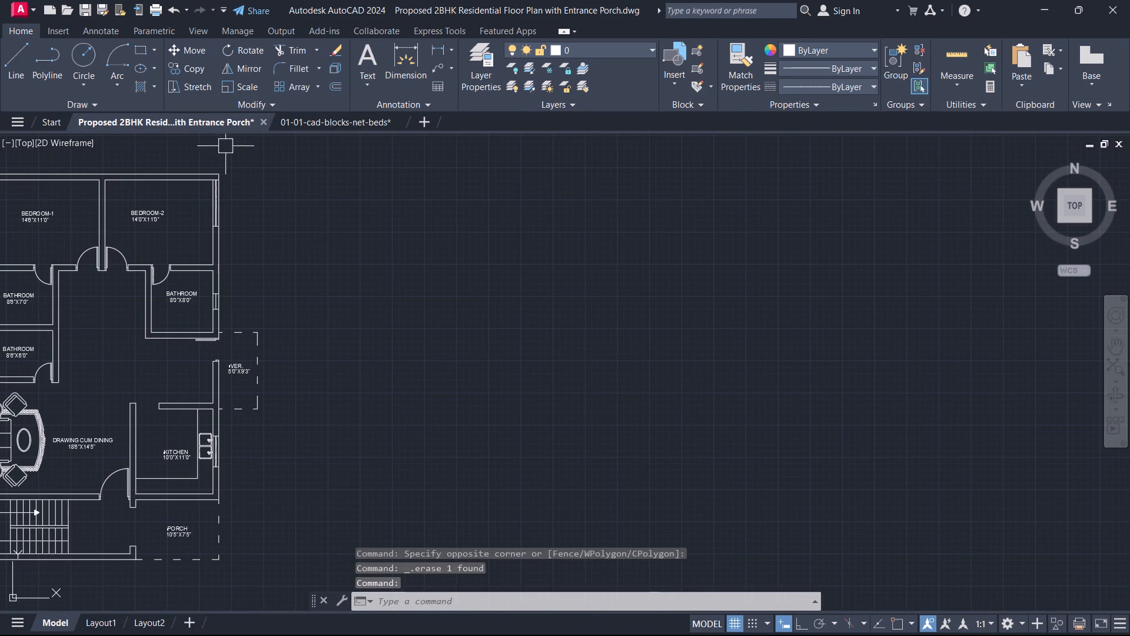
key("ctrl+v")
scroll(350, 344, "down", 4)
left_click(374, 452)
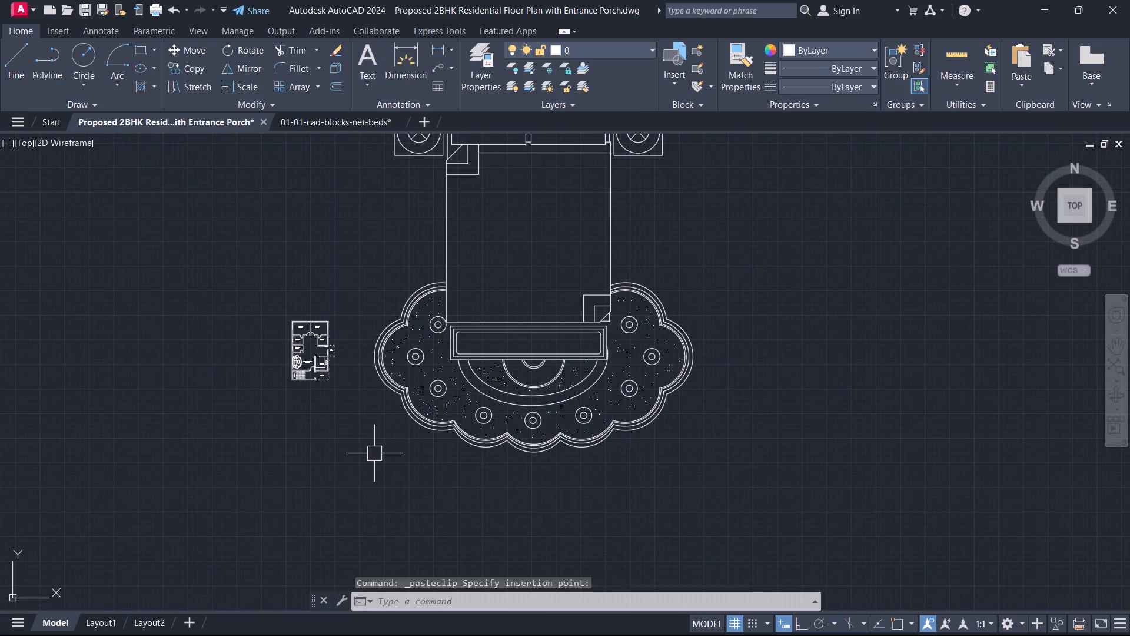
key("Escape")
Scale the bed with the scalloped rug down freehand from near the south-west corner of its foot bench.
left_click(474, 312)
left_click(440, 352)
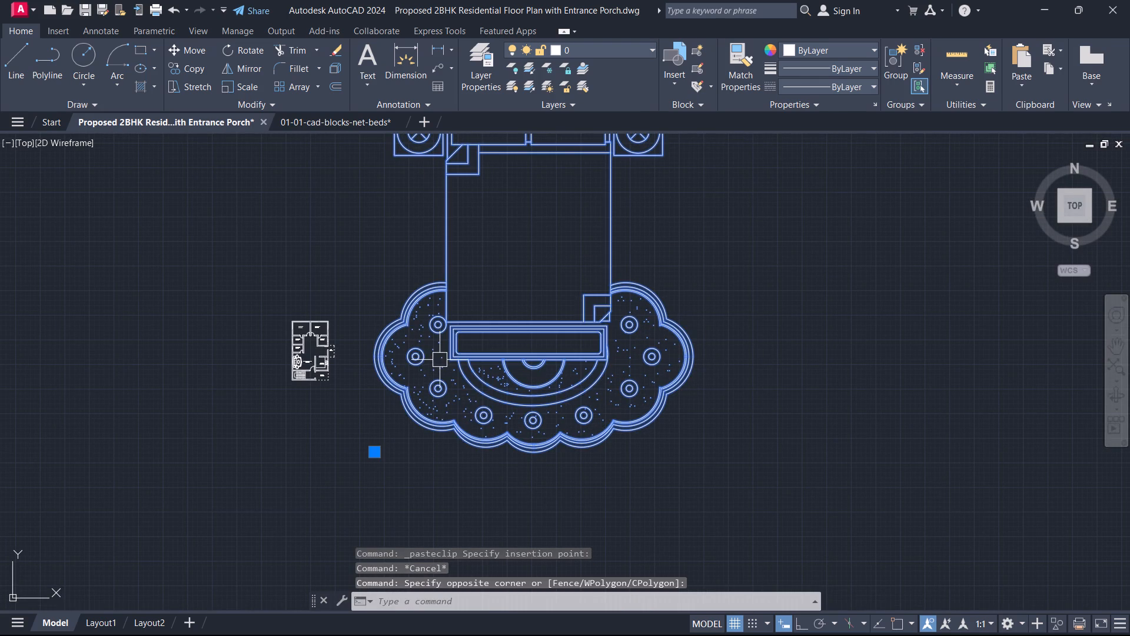
type("SC")
key("space")
scroll(445, 367, "up", 2)
left_click(455, 353)
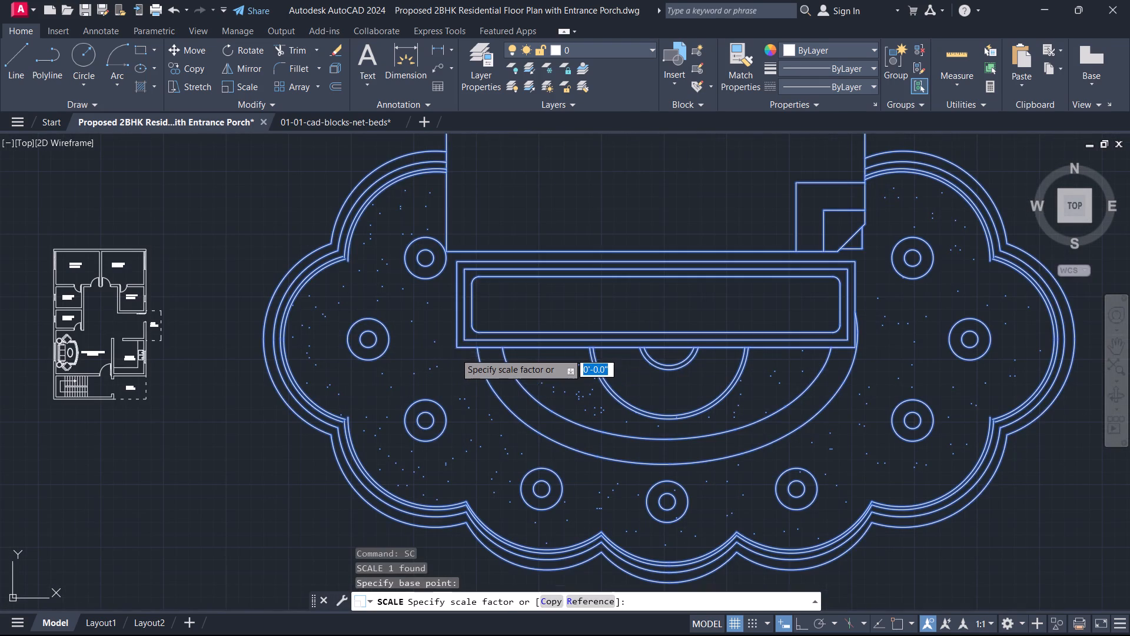
scroll(471, 338, "up", 1)
left_click(467, 343)
key("Escape")
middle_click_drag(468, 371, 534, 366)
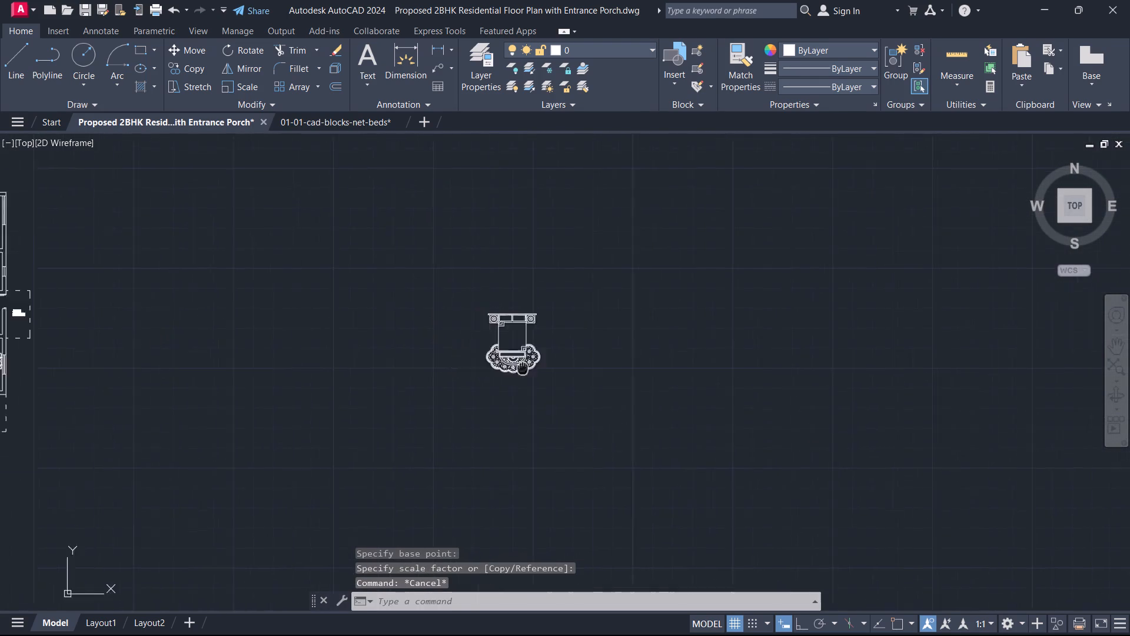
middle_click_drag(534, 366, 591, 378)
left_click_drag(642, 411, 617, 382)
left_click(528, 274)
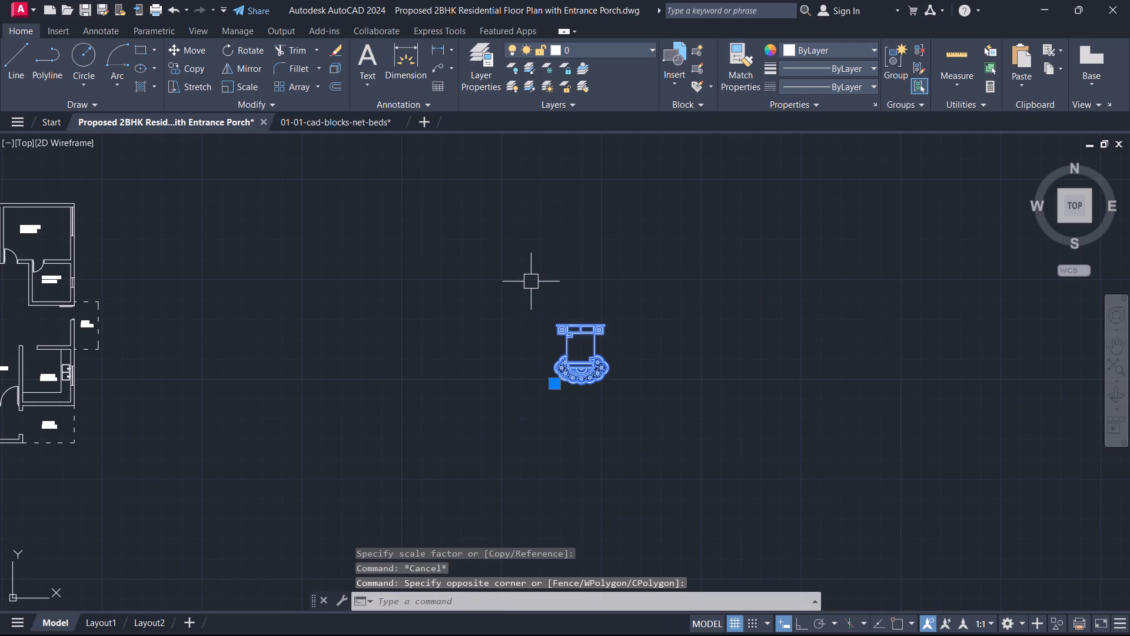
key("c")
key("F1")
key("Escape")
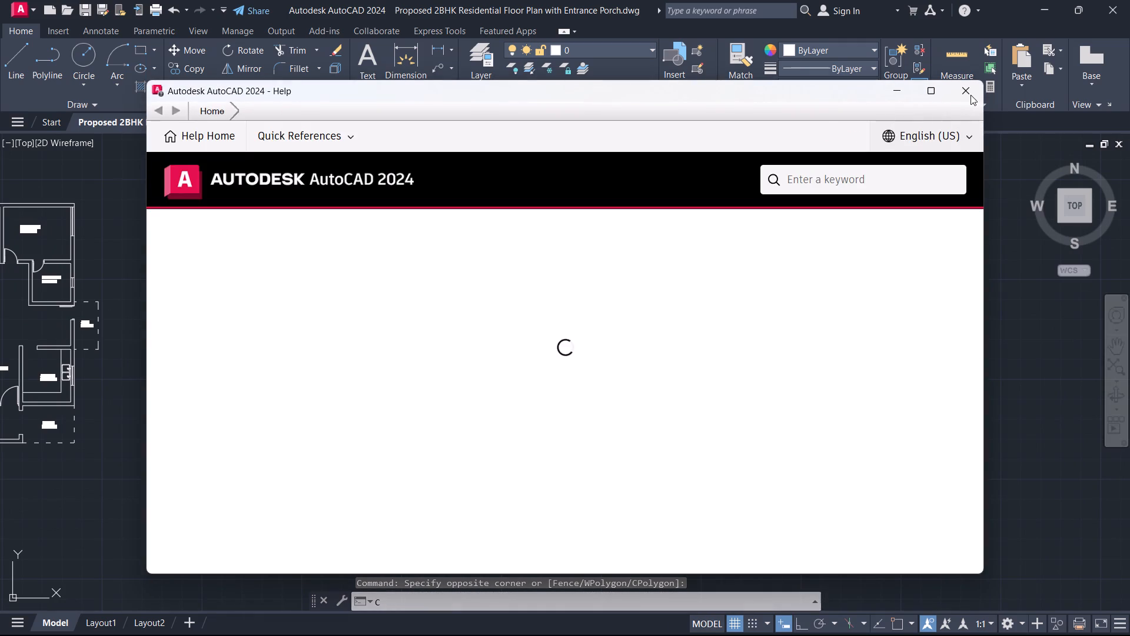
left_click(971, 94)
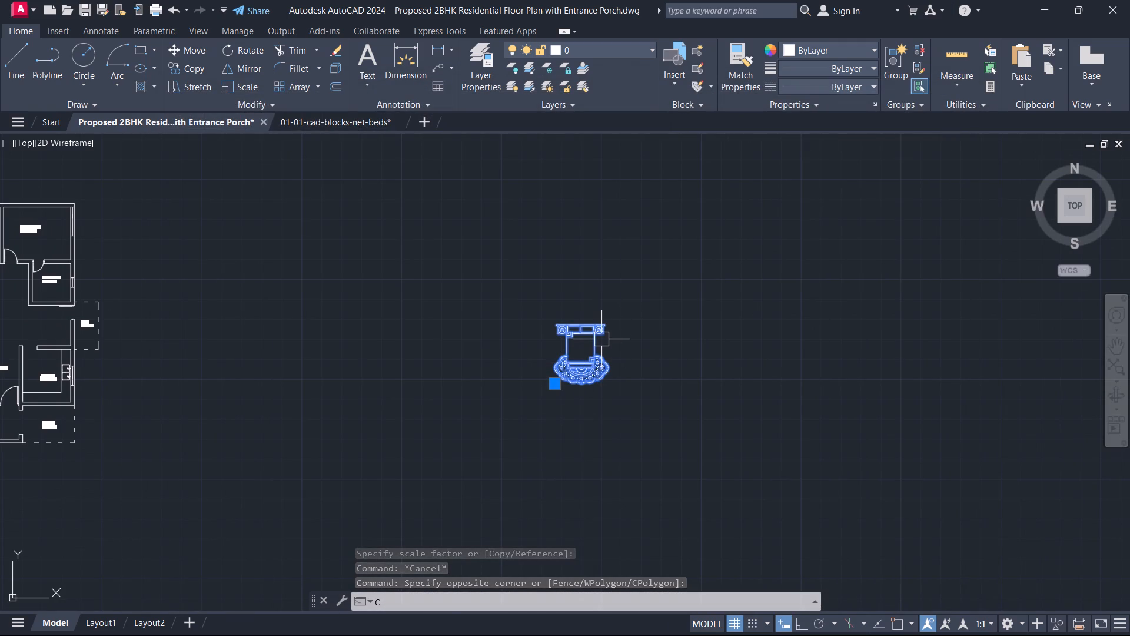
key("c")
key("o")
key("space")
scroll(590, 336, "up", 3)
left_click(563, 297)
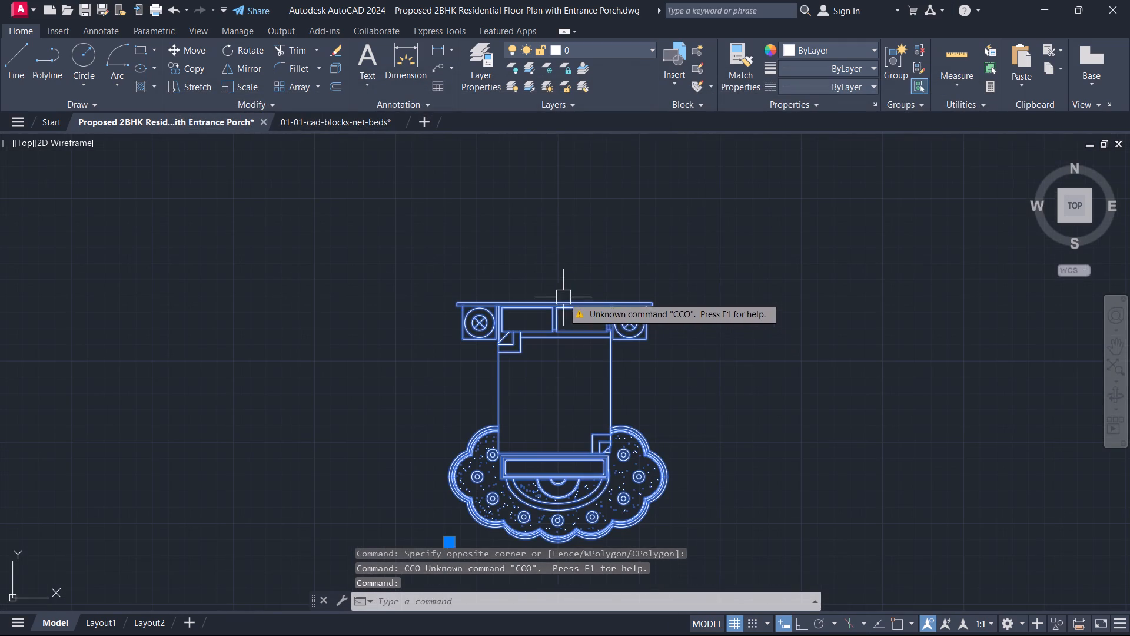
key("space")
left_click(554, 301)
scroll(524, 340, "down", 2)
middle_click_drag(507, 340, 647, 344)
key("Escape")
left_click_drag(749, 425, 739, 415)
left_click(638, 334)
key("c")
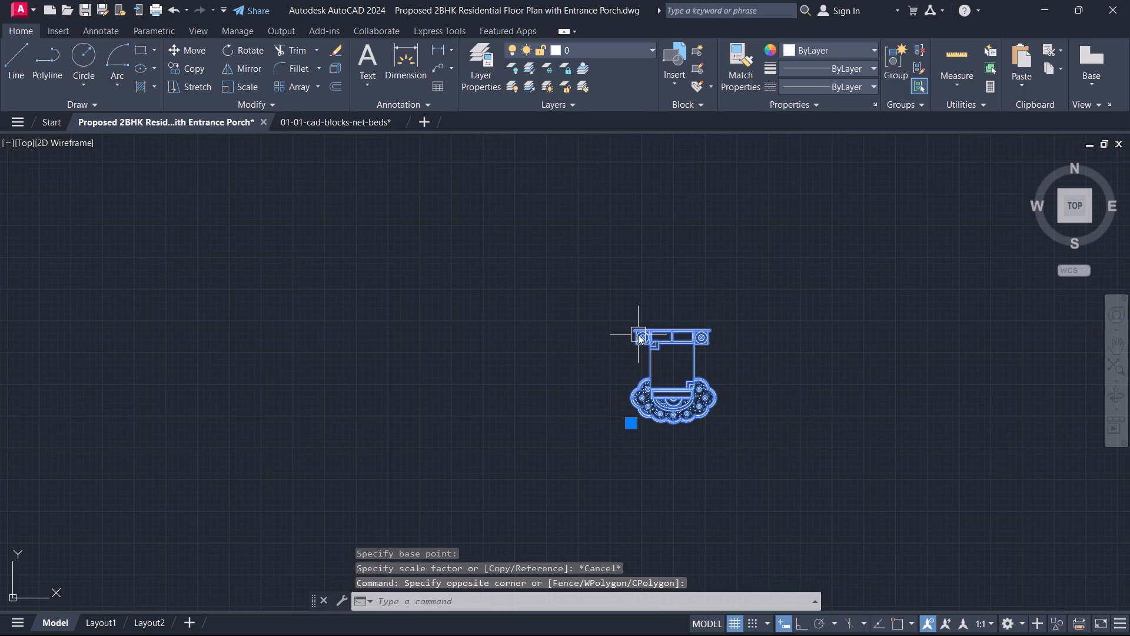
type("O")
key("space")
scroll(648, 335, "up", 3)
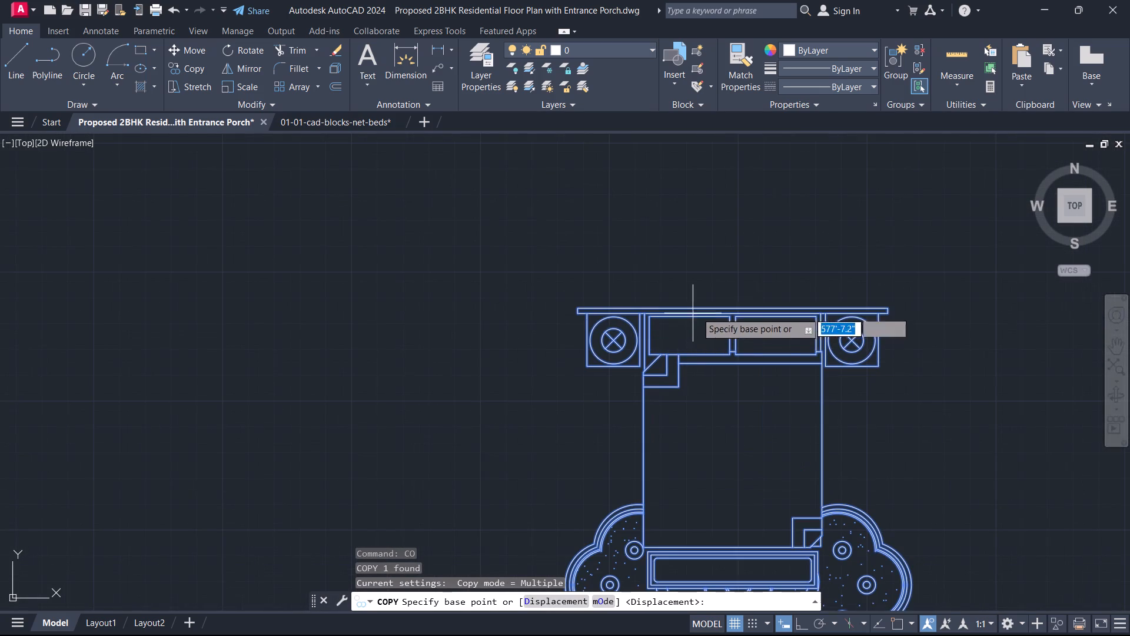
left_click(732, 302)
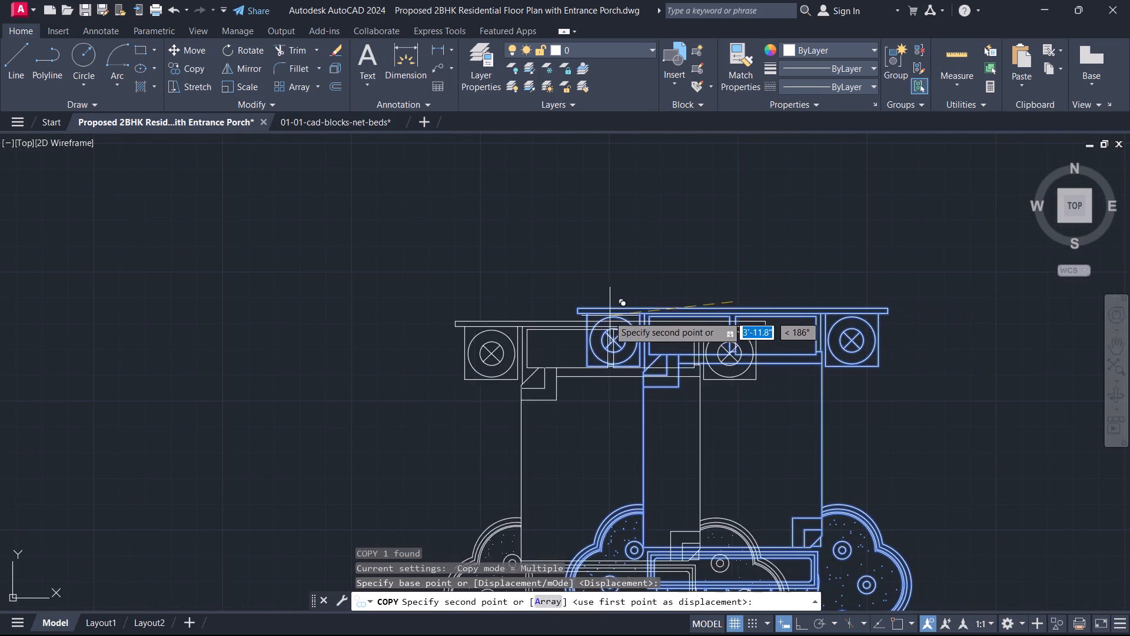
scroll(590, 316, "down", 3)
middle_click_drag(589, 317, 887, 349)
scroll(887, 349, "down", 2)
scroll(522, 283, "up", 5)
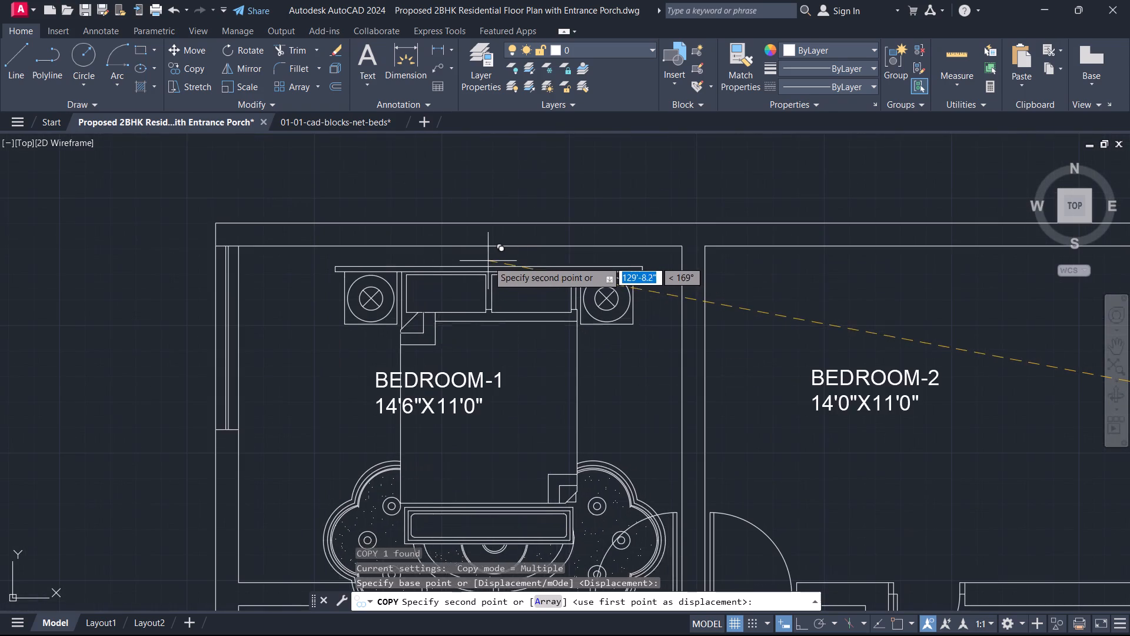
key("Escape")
Scale the bed east of the floor plan down freehand to about 0.7 from a base point just above its foot bench.
scroll(448, 260, "down", 3)
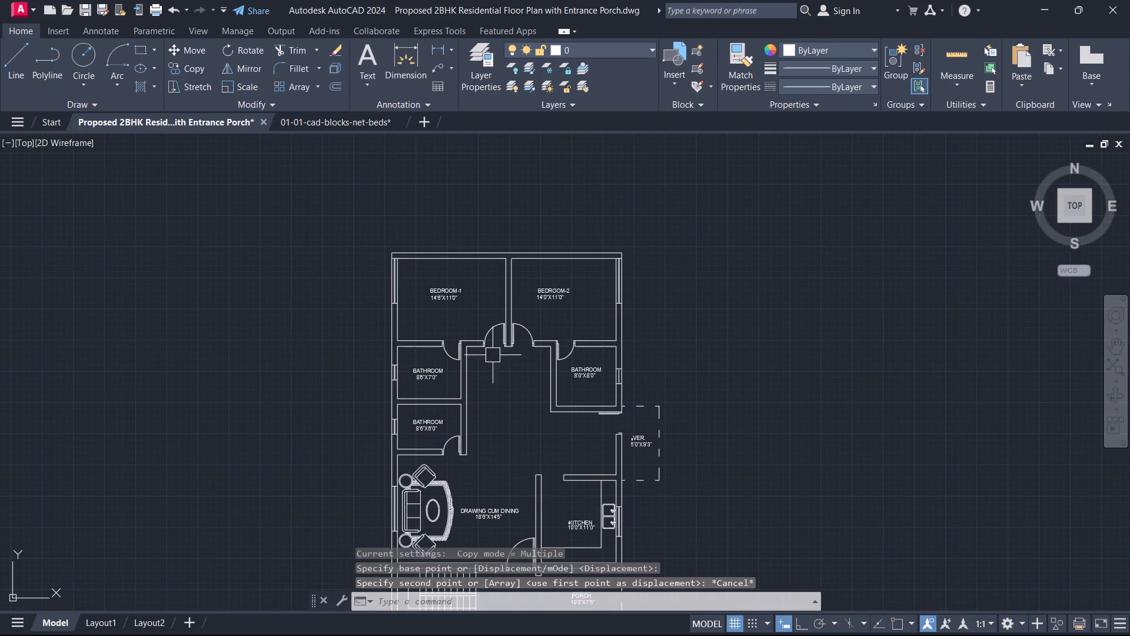
scroll(660, 385, "down", 2)
middle_click_drag(647, 379, 354, 300)
scroll(670, 370, "up", 2)
left_click_drag(682, 370, 663, 350)
left_click(642, 316)
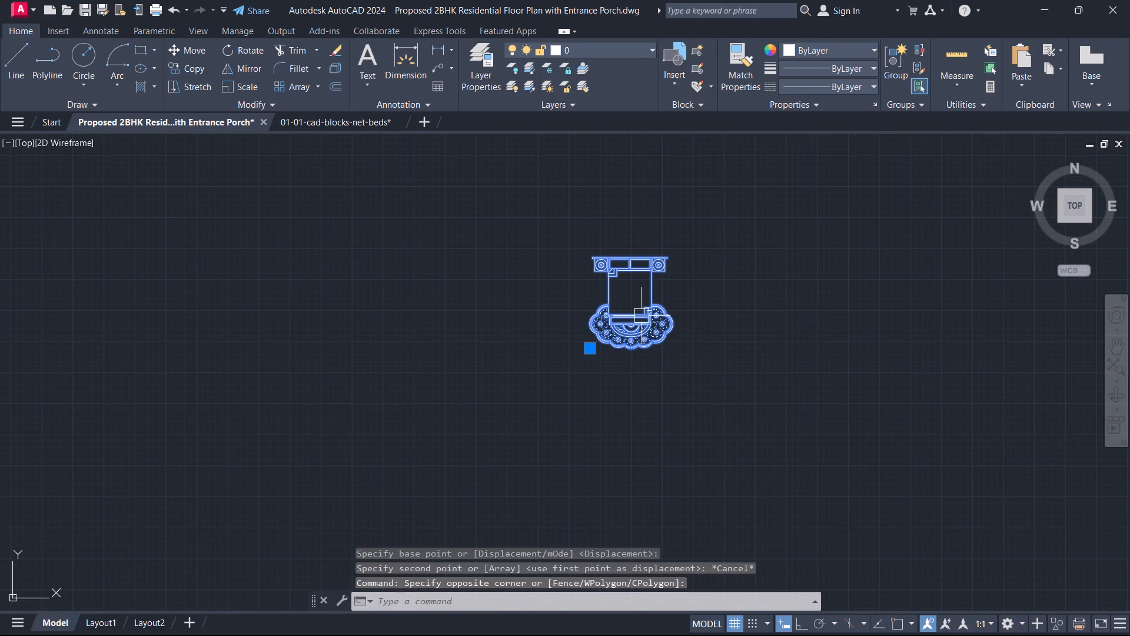
key("d")
key("Escape")
left_click(642, 315)
type("SC")
key("space")
scroll(597, 313, "up", 3)
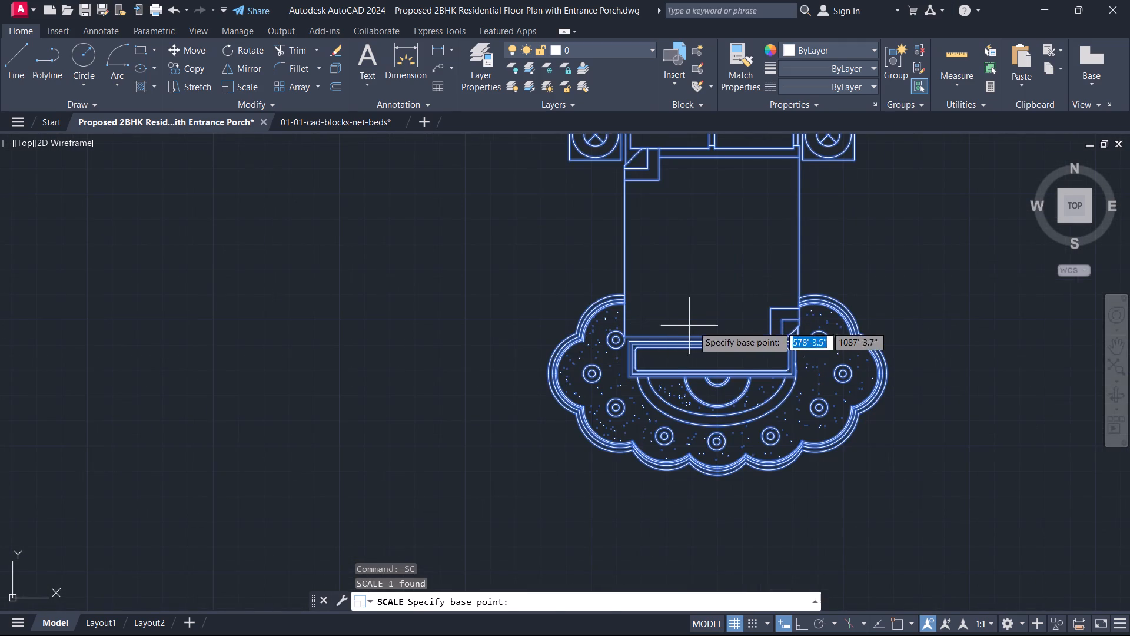
left_click(706, 328)
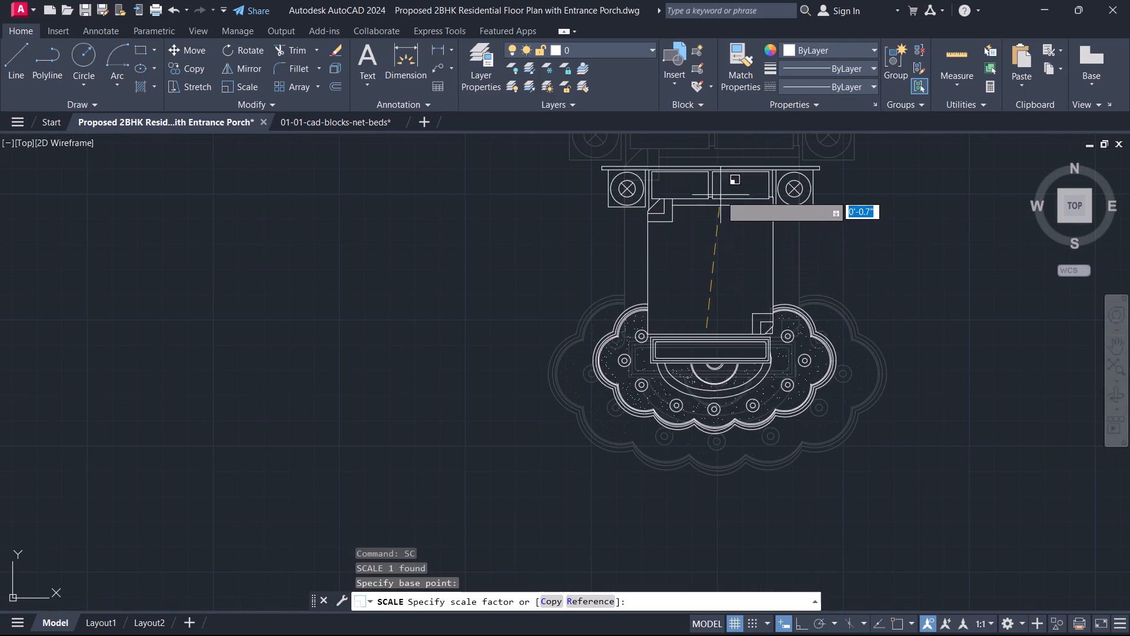
left_click(724, 190)
Move the scaled-down bed about 88 ft west, placing it just east of the floor plan.
scroll(739, 246, "down", 3)
left_click_drag(817, 335, 783, 301)
left_click(706, 207)
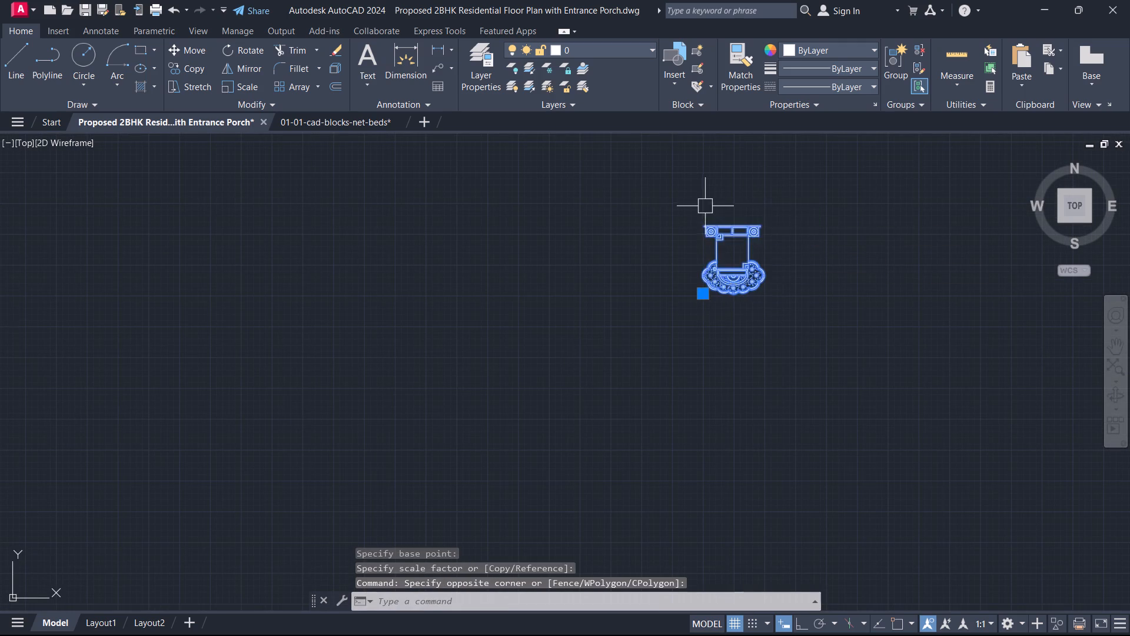
scroll(707, 218, "down", 2)
middle_click_drag(707, 220, 785, 305)
key("m")
key("space")
left_click(804, 319)
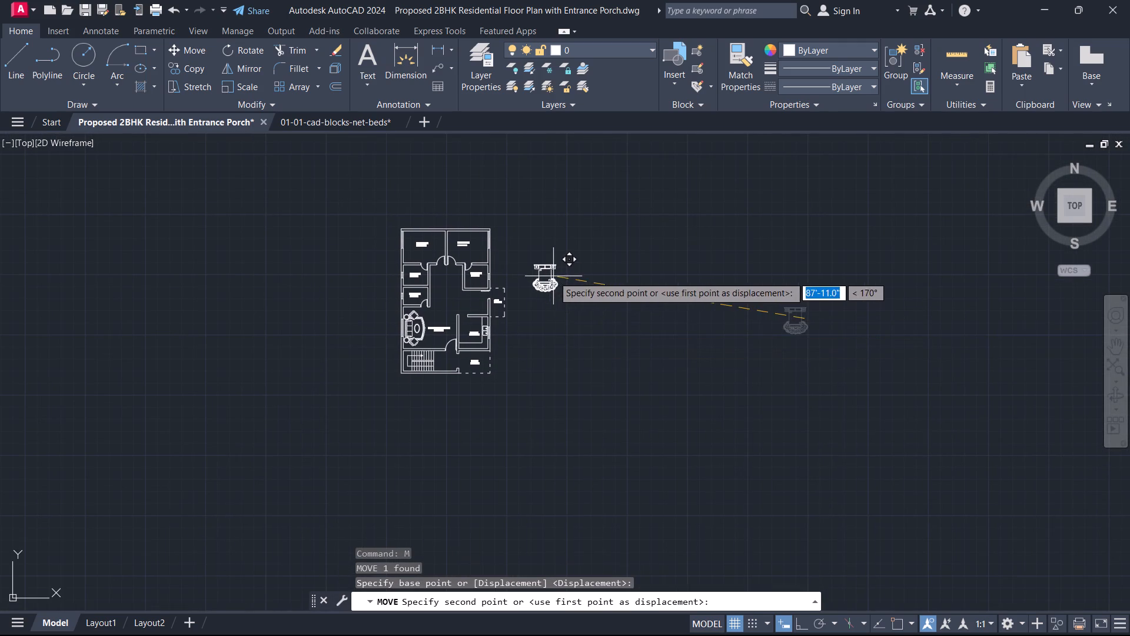
left_click(553, 276)
key("Escape")
Move the bed by the middle of its headboard into Bedroom-1, with the headboard just inside the north wall.
scroll(551, 280, "up", 3)
middle_click_drag(551, 280, 743, 484)
left_click_drag(764, 482, 752, 465)
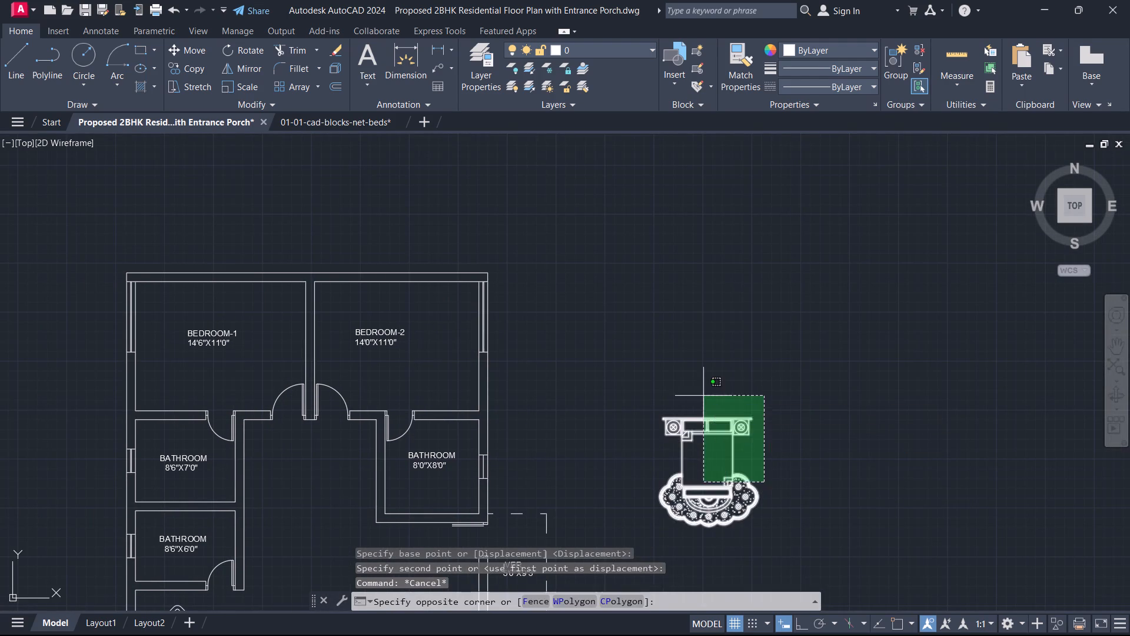
left_click(703, 396)
key("m")
key("space")
scroll(706, 406, "up", 3)
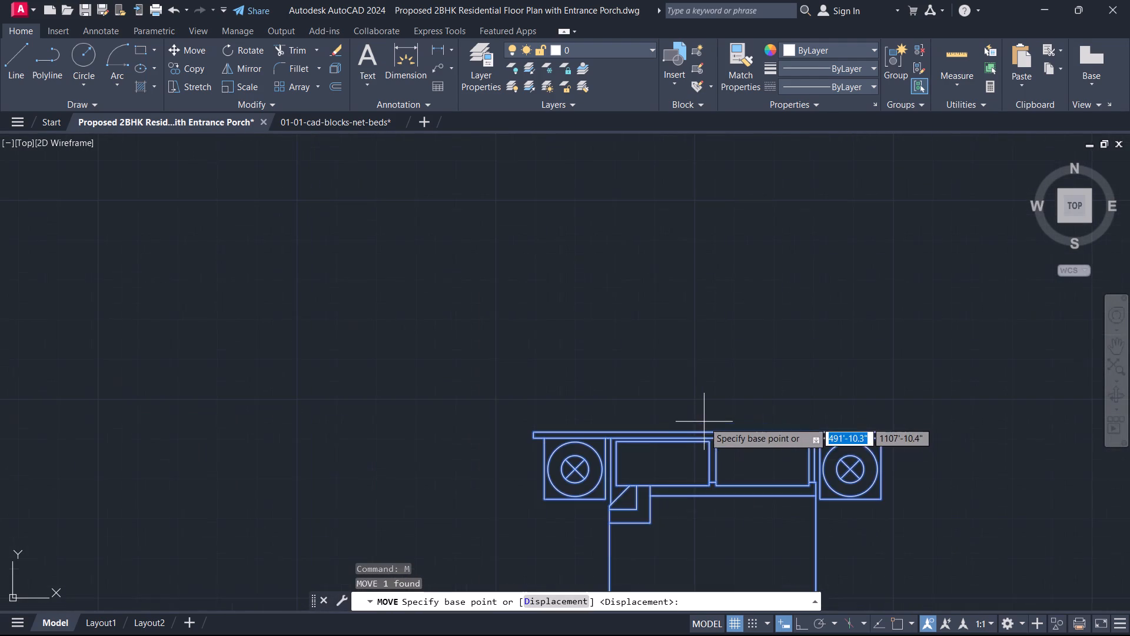
left_click(710, 423)
scroll(623, 442, "down", 2)
middle_click_drag(619, 442, 1091, 434)
middle_click_drag(357, 283, 417, 376)
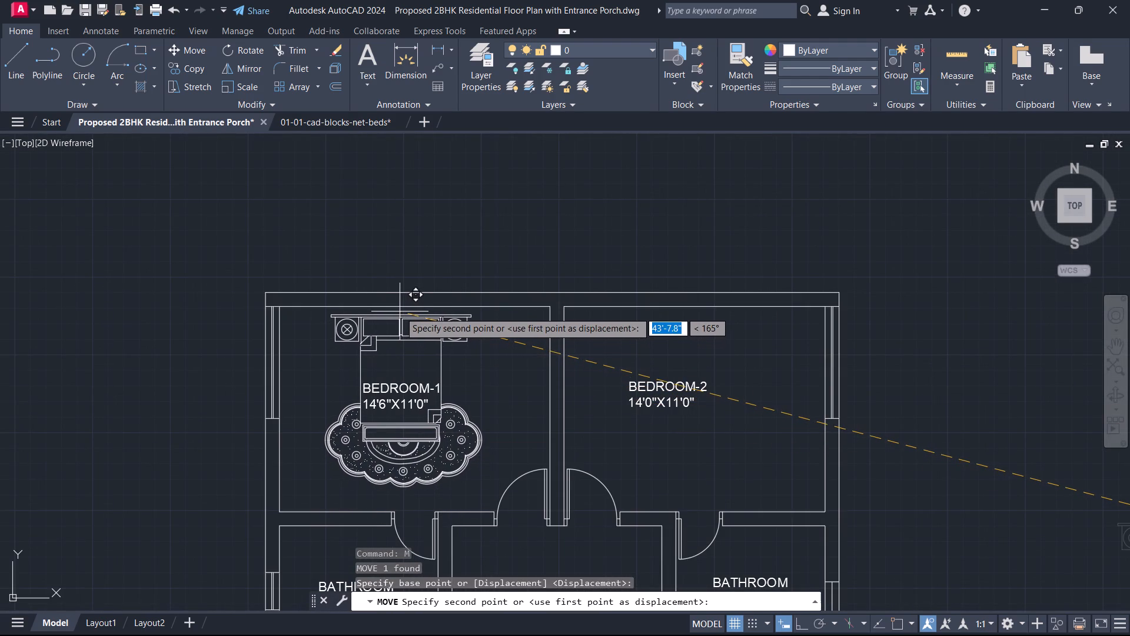
left_click(400, 312)
key("Escape")
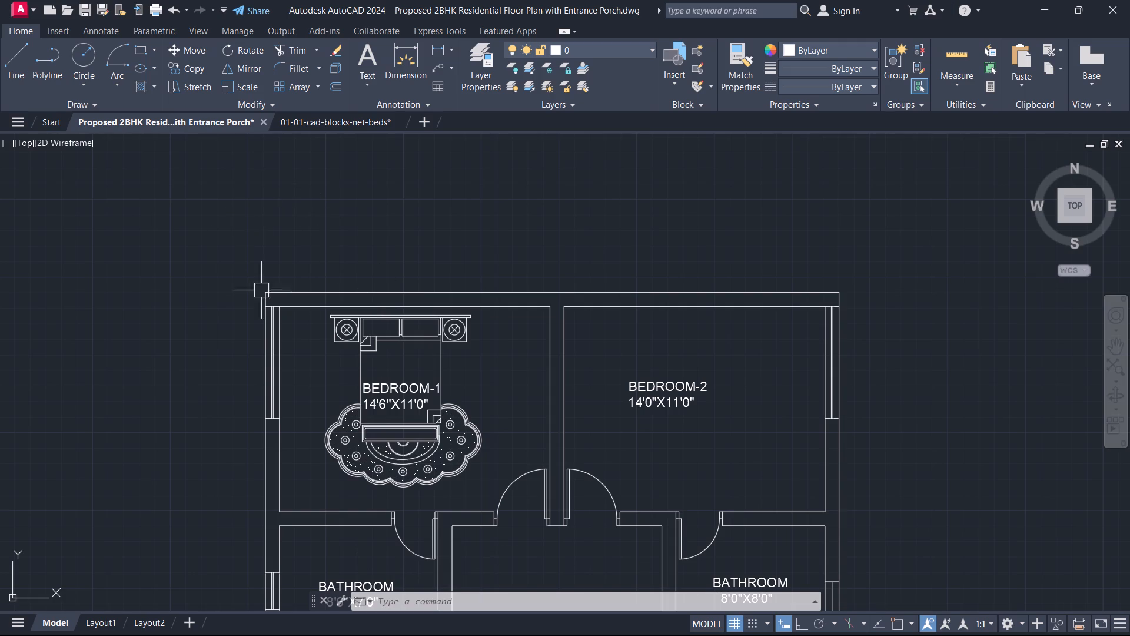
Scale the Bedroom-1 bed up freehand to about 1.1 from the middle of its headboard's top edge.
scroll(423, 363, "up", 1)
left_click(397, 309)
left_click(343, 313)
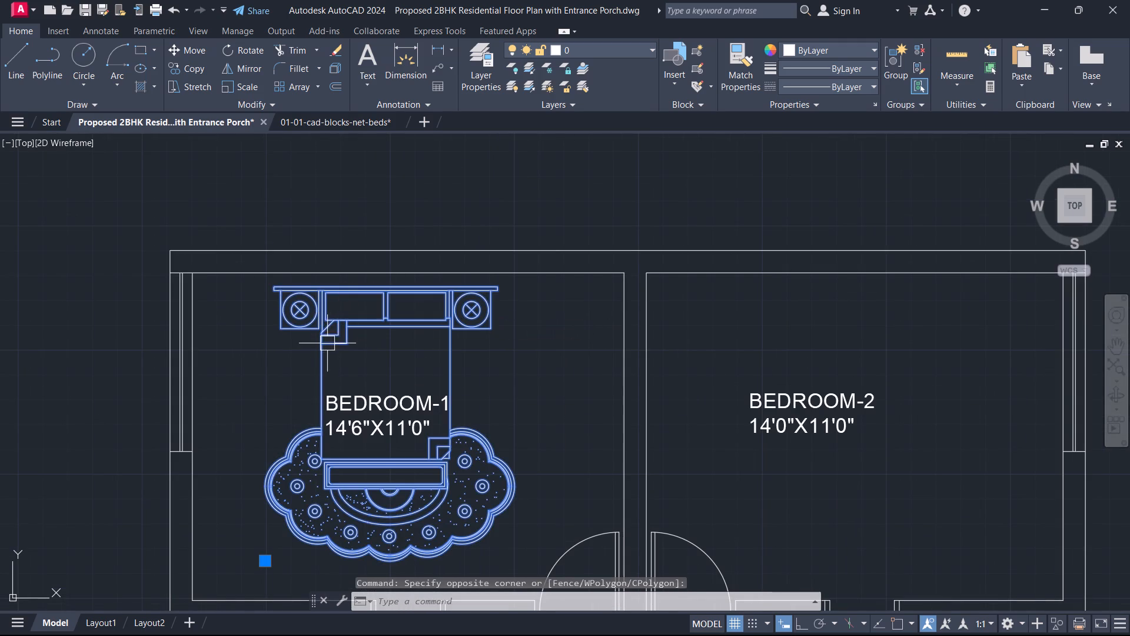
key("s")
key("c")
key("space")
scroll(400, 307, "up", 3)
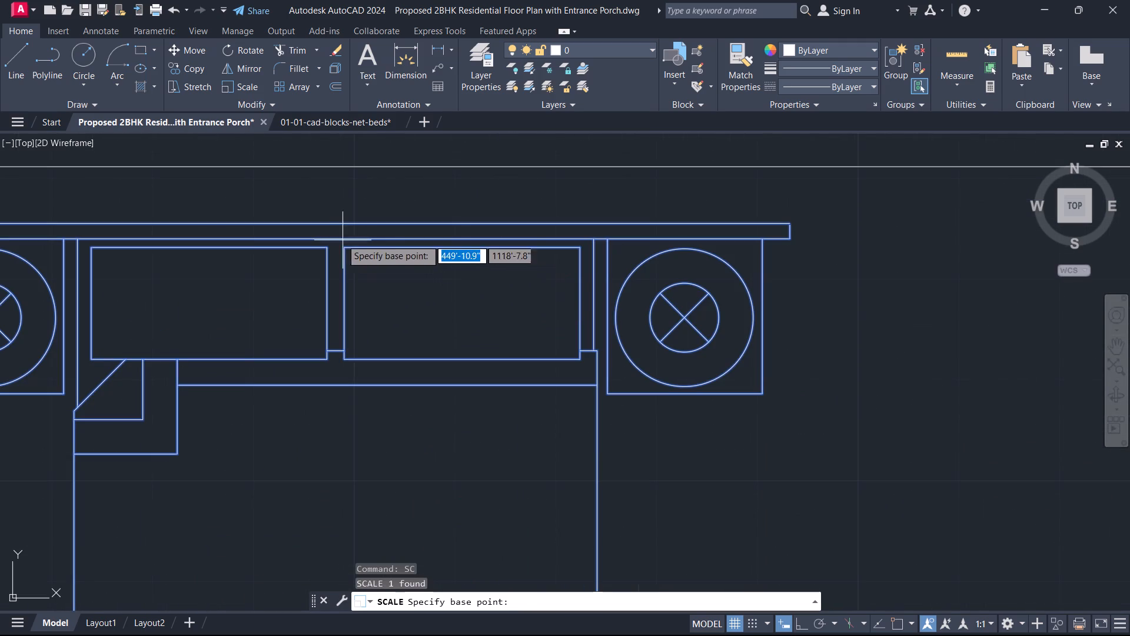
left_click(335, 224)
scroll(365, 220, "down", 4)
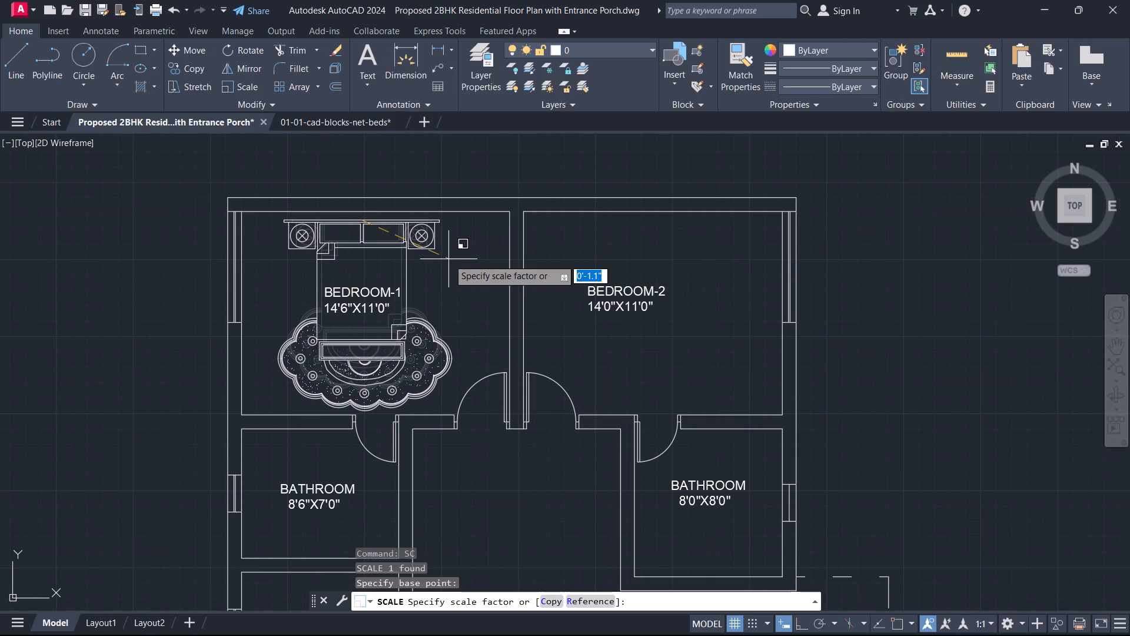
left_click(446, 259)
key("Escape")
Copy the Bedroom-1 bed about 15'-9" straight east into Bedroom-2, using a base point on the inner north wall line.
scroll(394, 285, "down", 2)
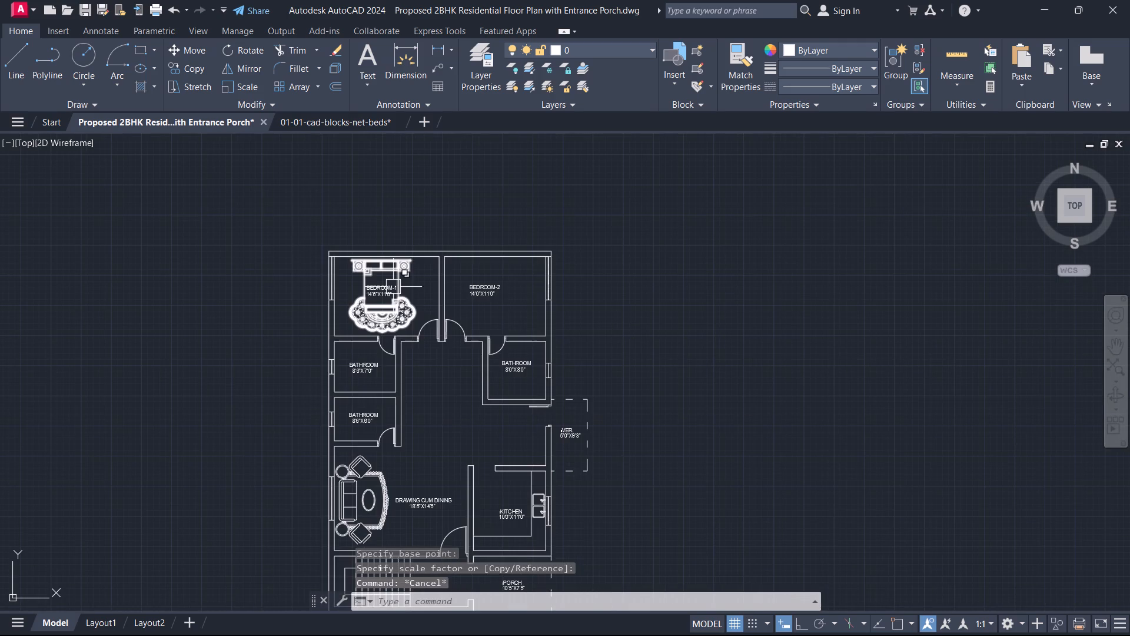
scroll(388, 290, "up", 3)
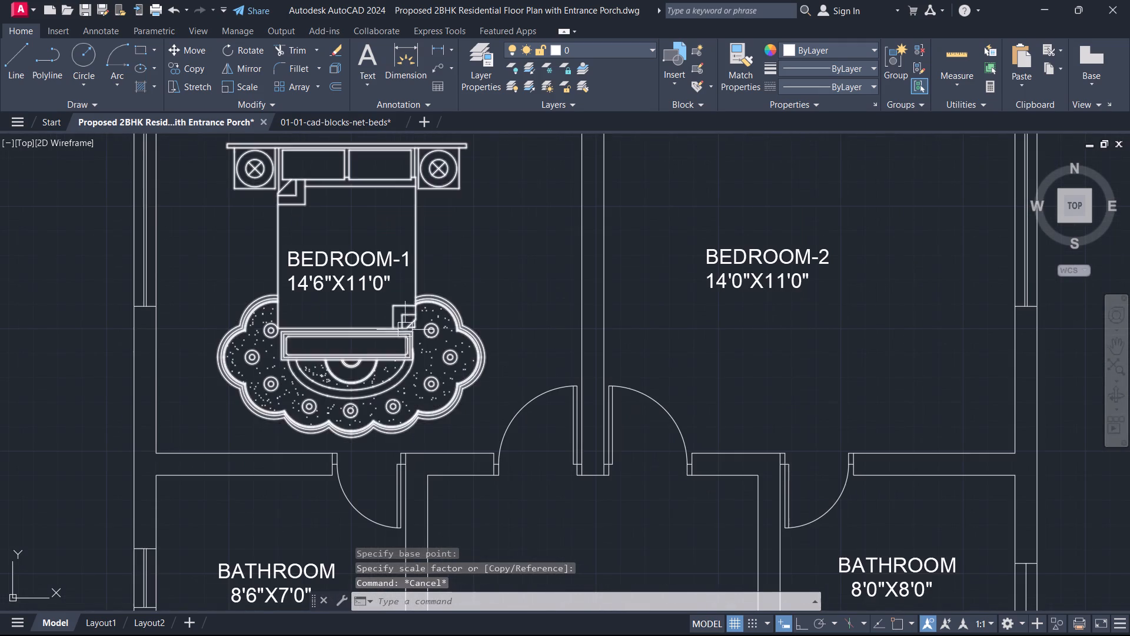
left_click(411, 340)
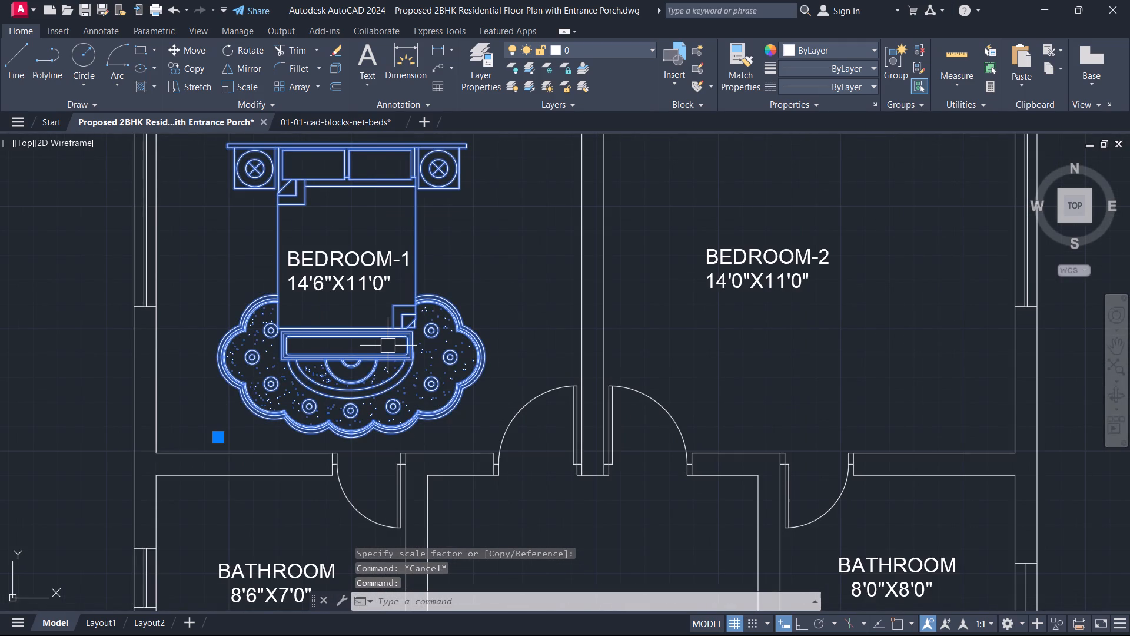
key("c")
key("o")
key("space")
middle_click_drag(397, 317, 401, 469)
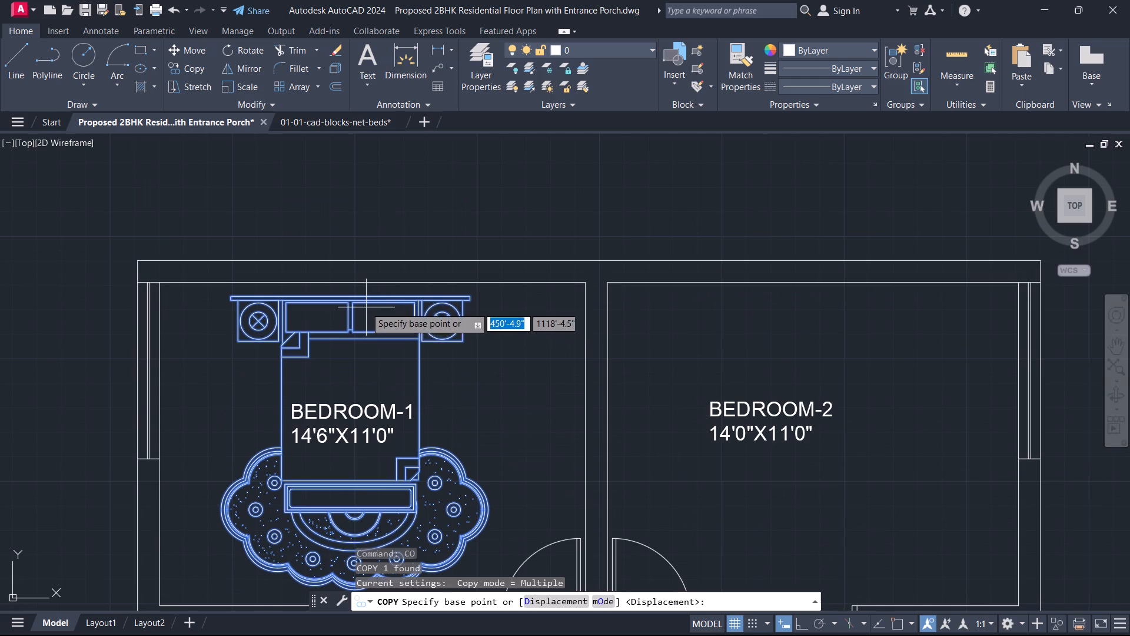
left_click(350, 281)
middle_click_drag(806, 233, 607, 235)
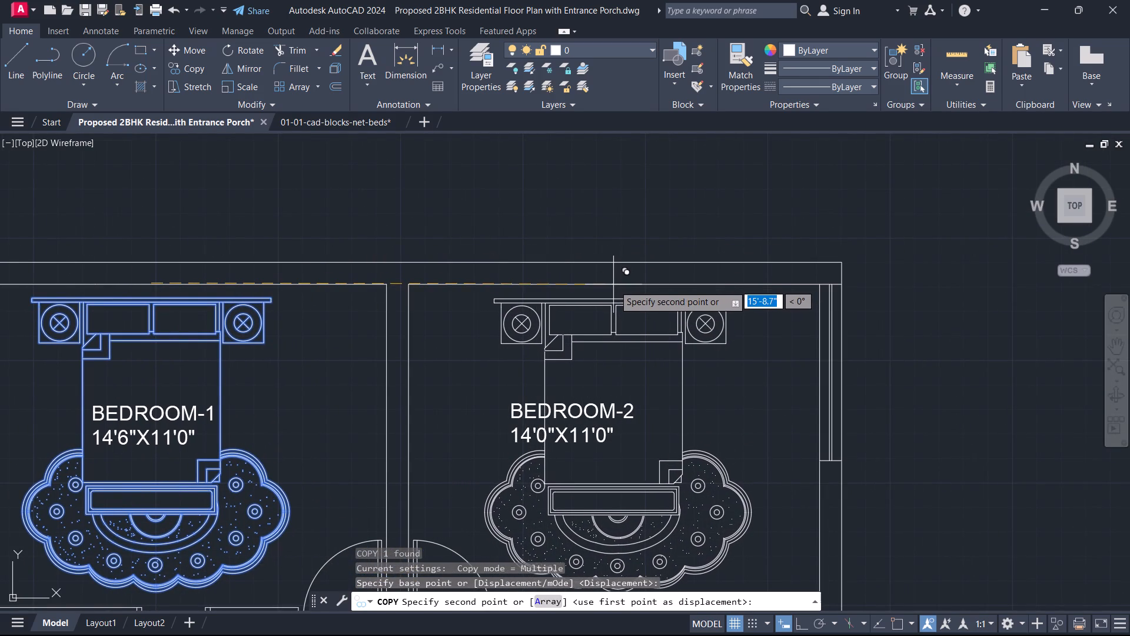
left_click(614, 285)
key("Escape")
Move the BEDROOM-2 label slightly east so it sits centred on the new bed.
scroll(589, 349, "down", 1)
middle_click_drag(588, 350, 674, 293)
scroll(675, 319, "up", 1)
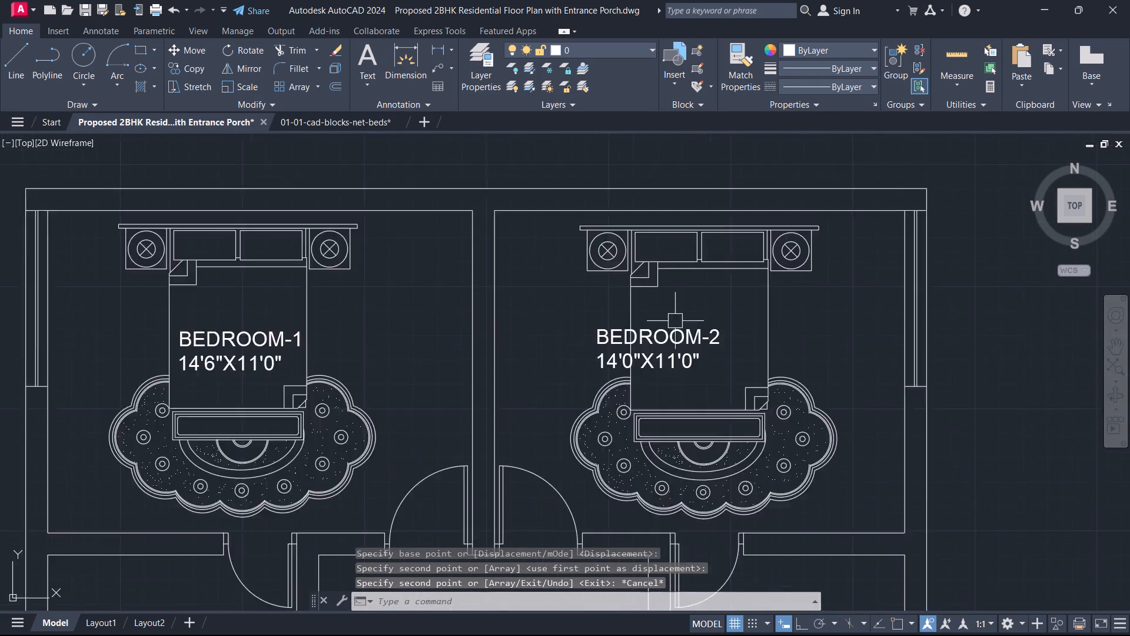
scroll(675, 321, "up", 1)
left_click(675, 322)
left_click(650, 352)
key("m")
key("space")
left_click(653, 346)
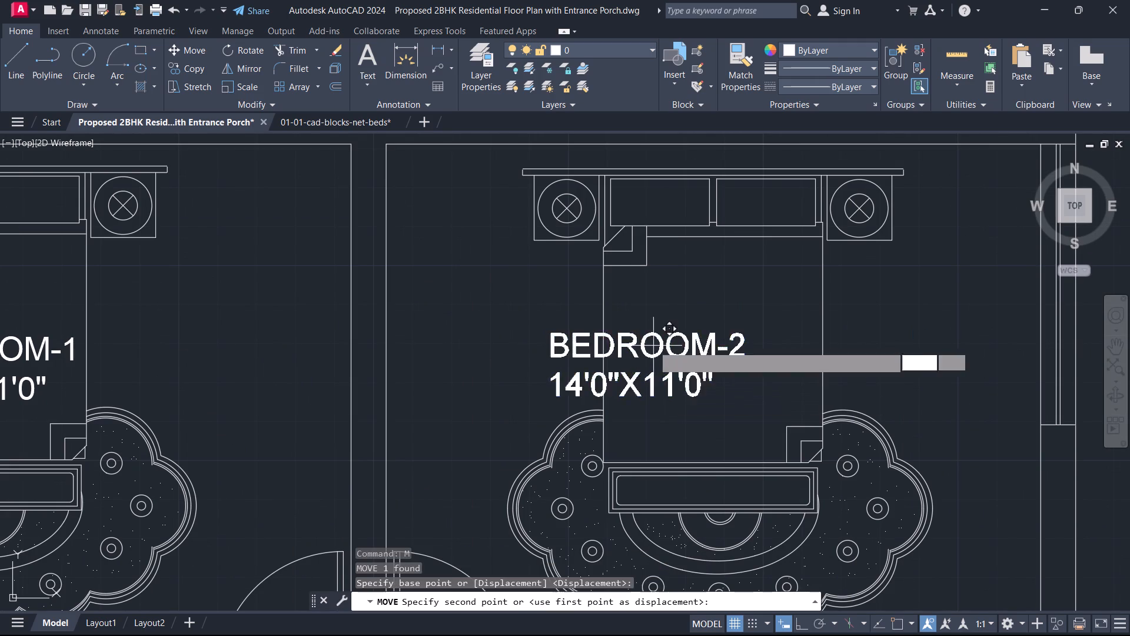
left_click(722, 330)
key("Escape")
key("Escape")
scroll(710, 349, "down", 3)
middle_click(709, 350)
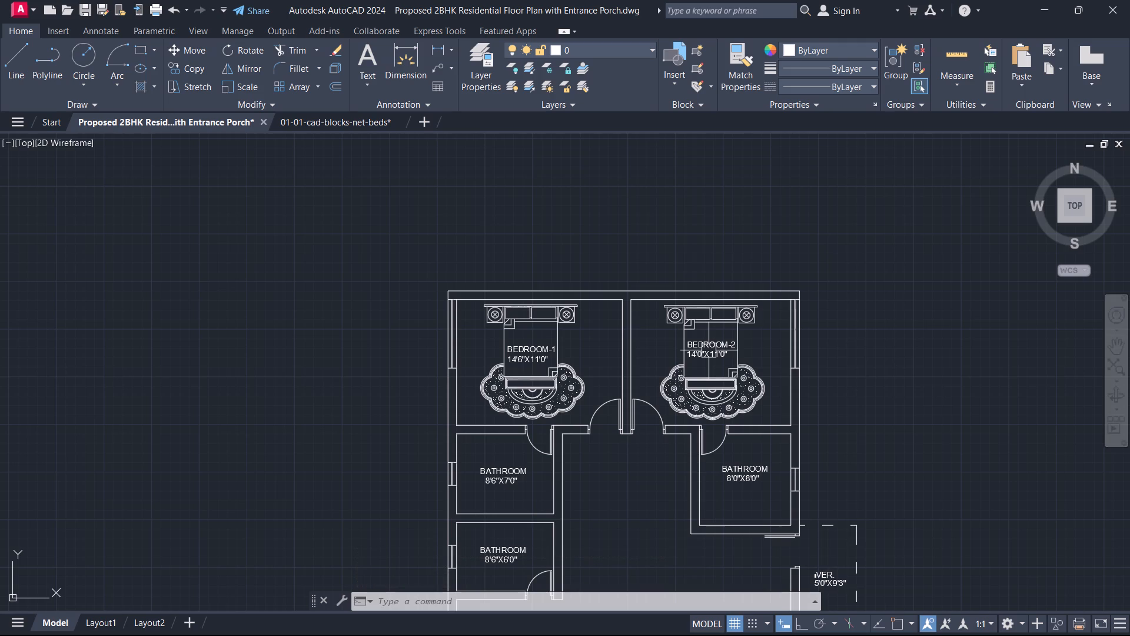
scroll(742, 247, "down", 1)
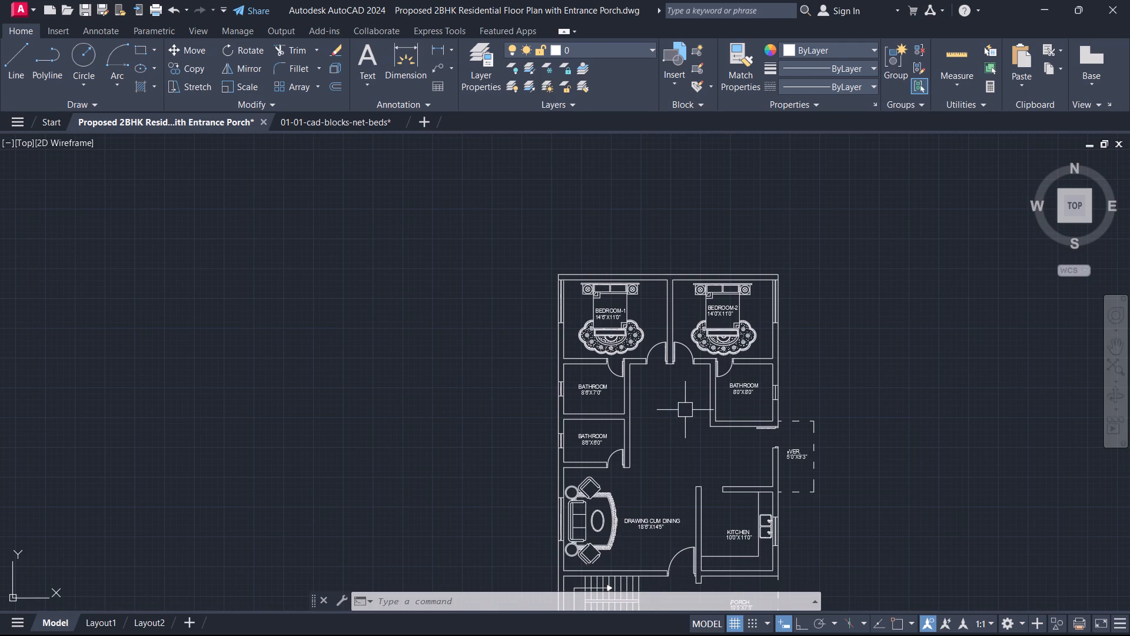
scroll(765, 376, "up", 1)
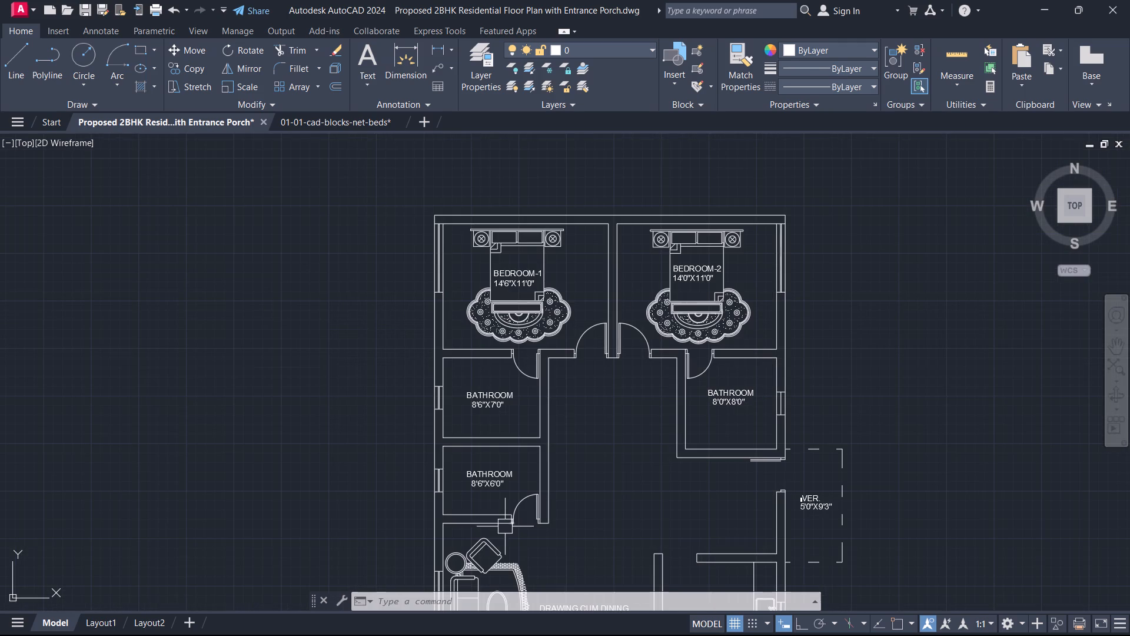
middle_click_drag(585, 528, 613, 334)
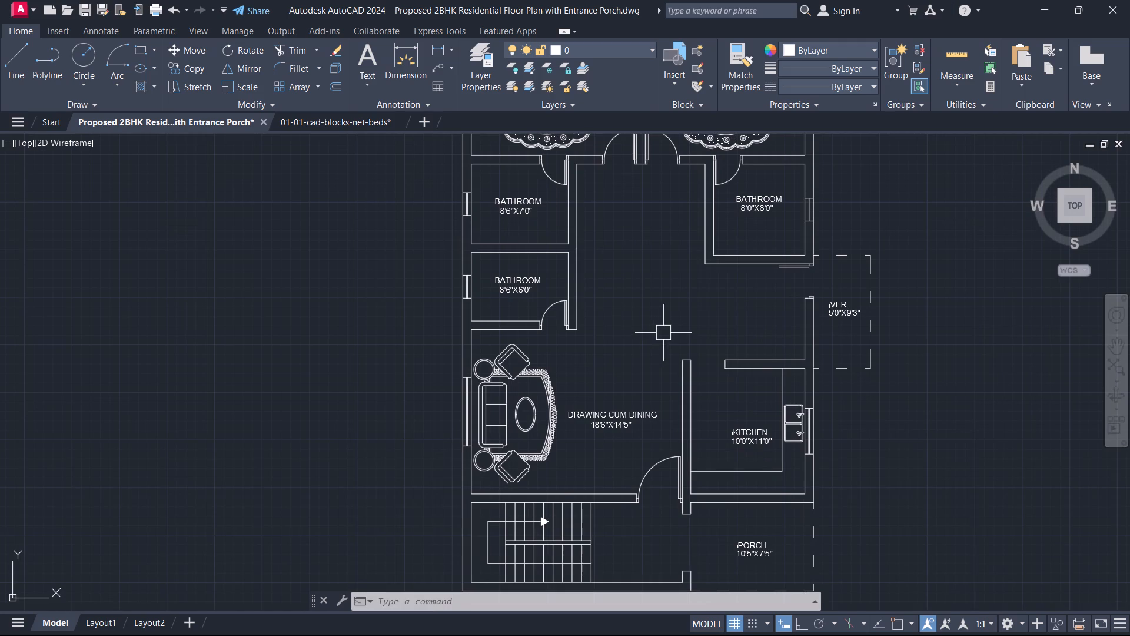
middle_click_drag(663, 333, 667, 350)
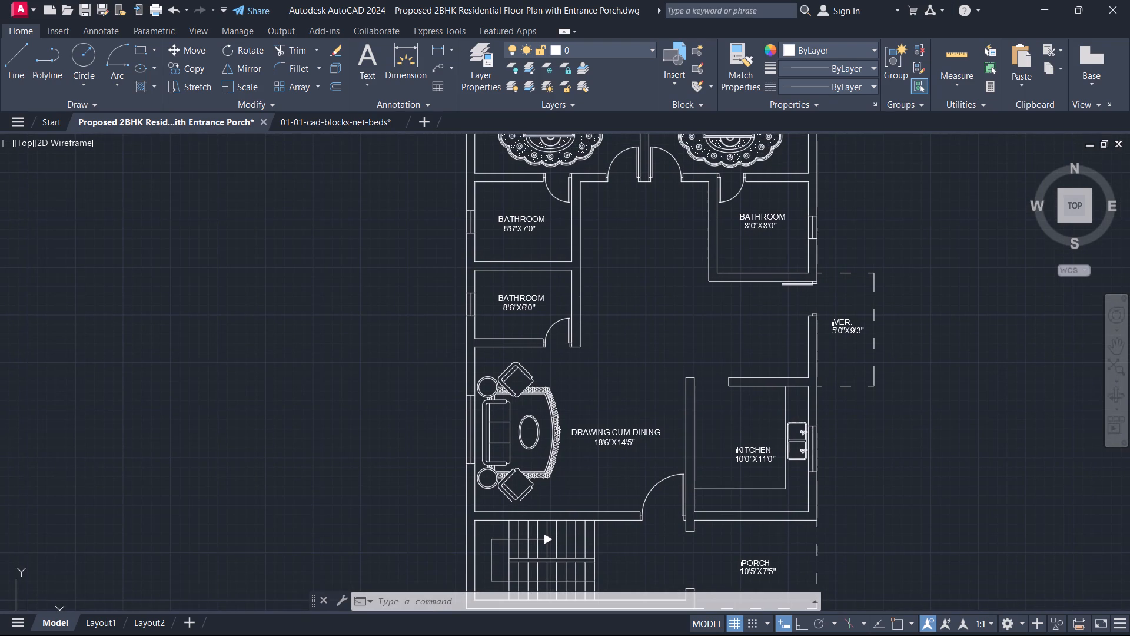
Close the 01-01-cad-blocks-net-beds library drawing without saving its changes.
left_click(328, 124)
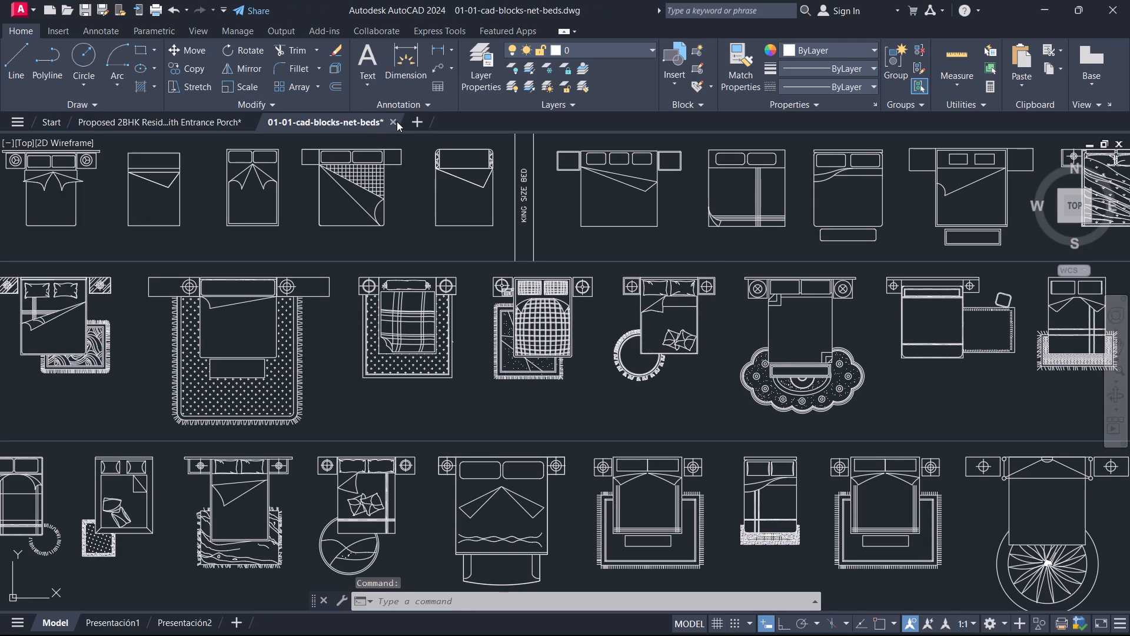
left_click(397, 121)
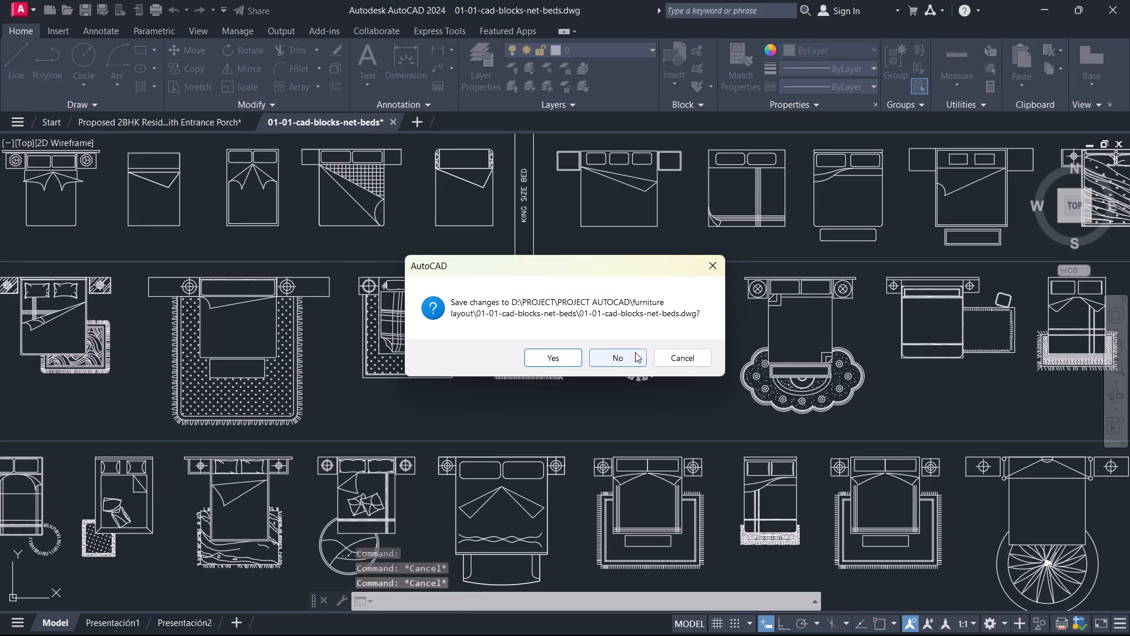
left_click(635, 352)
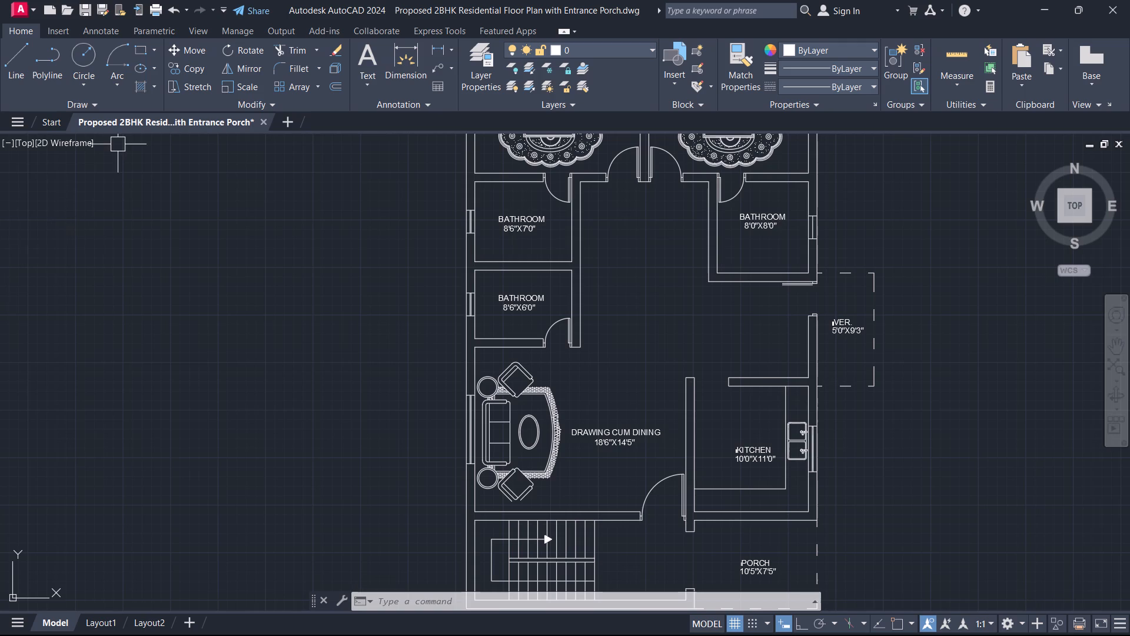
Open the recent library drawing 01-10-cad-blocks-net-tables.
left_click(53, 123)
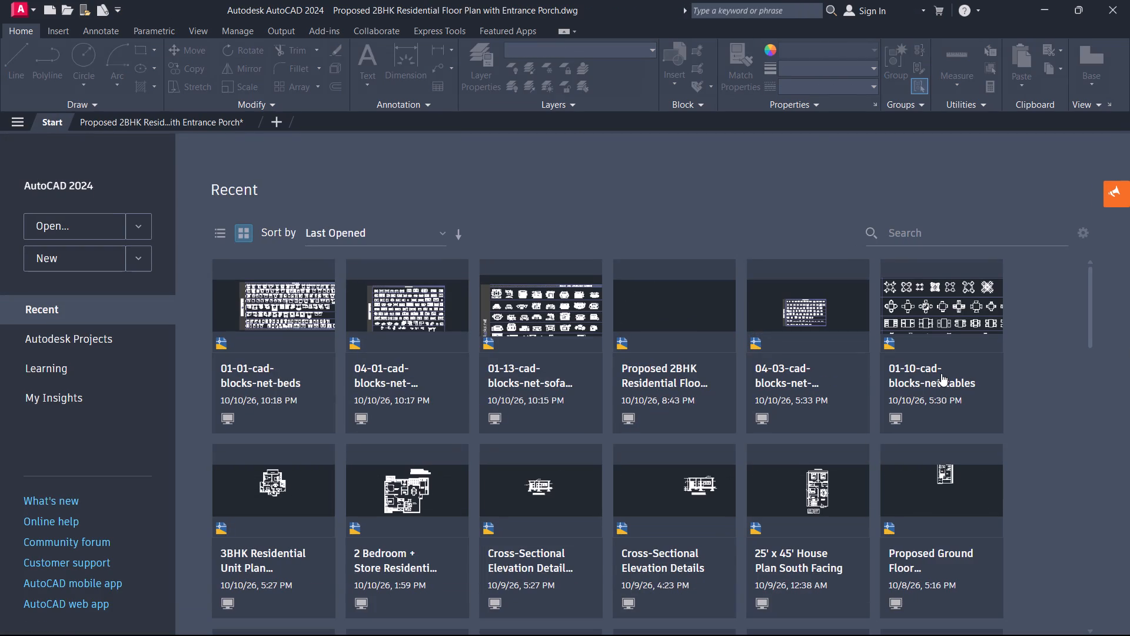
left_click(941, 373)
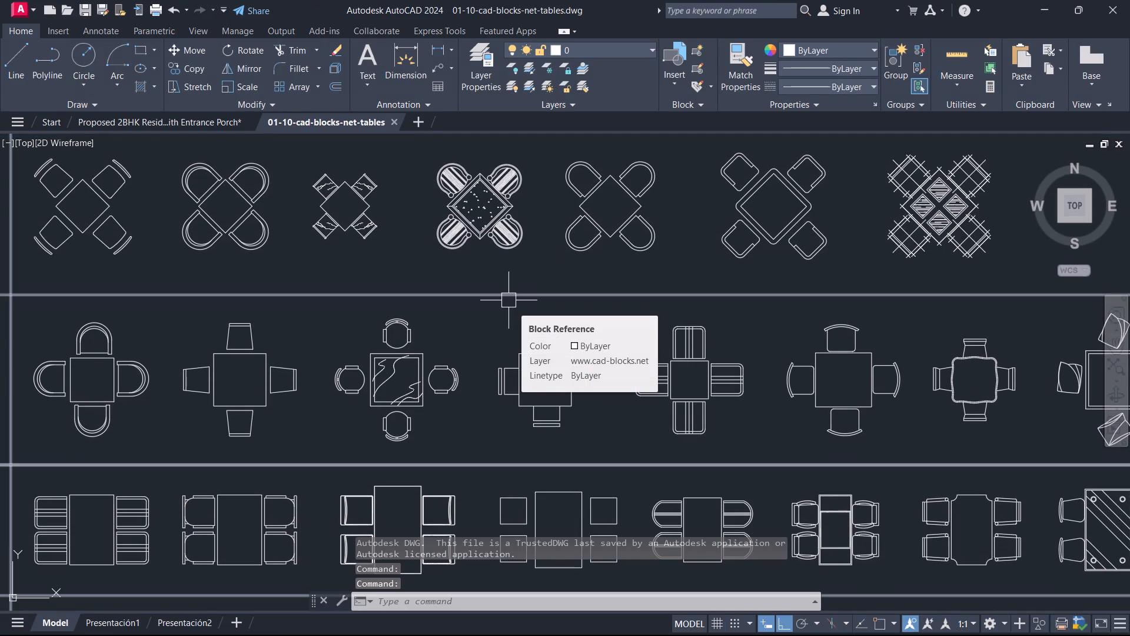
Find the wood-grain rectangular table with eight chairs in the tables library and copy it to the clipboard.
scroll(508, 300, "up", 1)
scroll(517, 326, "down", 4)
middle_click_drag(550, 482, 513, 407)
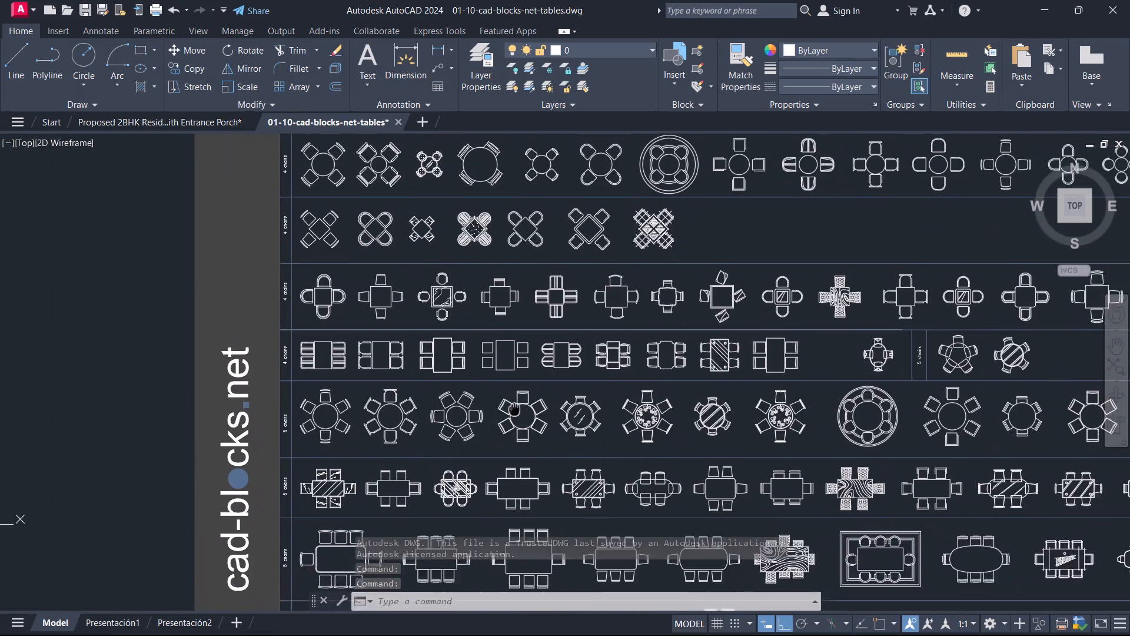
middle_click_drag(513, 407, 463, 384)
scroll(572, 364, "up", 1)
scroll(776, 334, "up", 1)
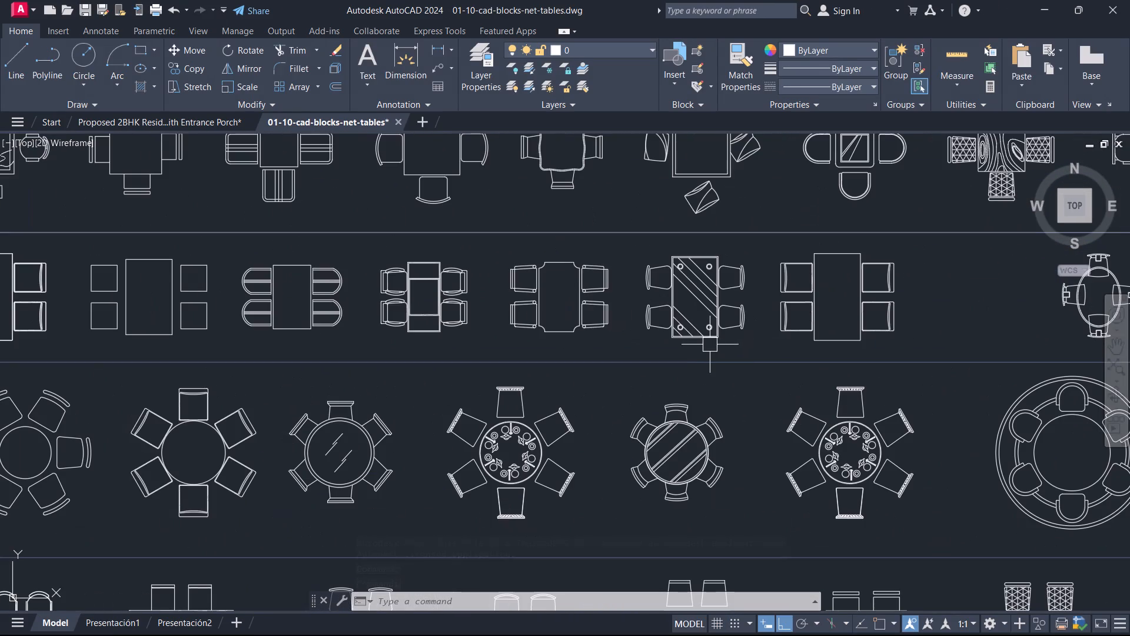
scroll(670, 450, "down", 2)
middle_click_drag(673, 444, 673, 443)
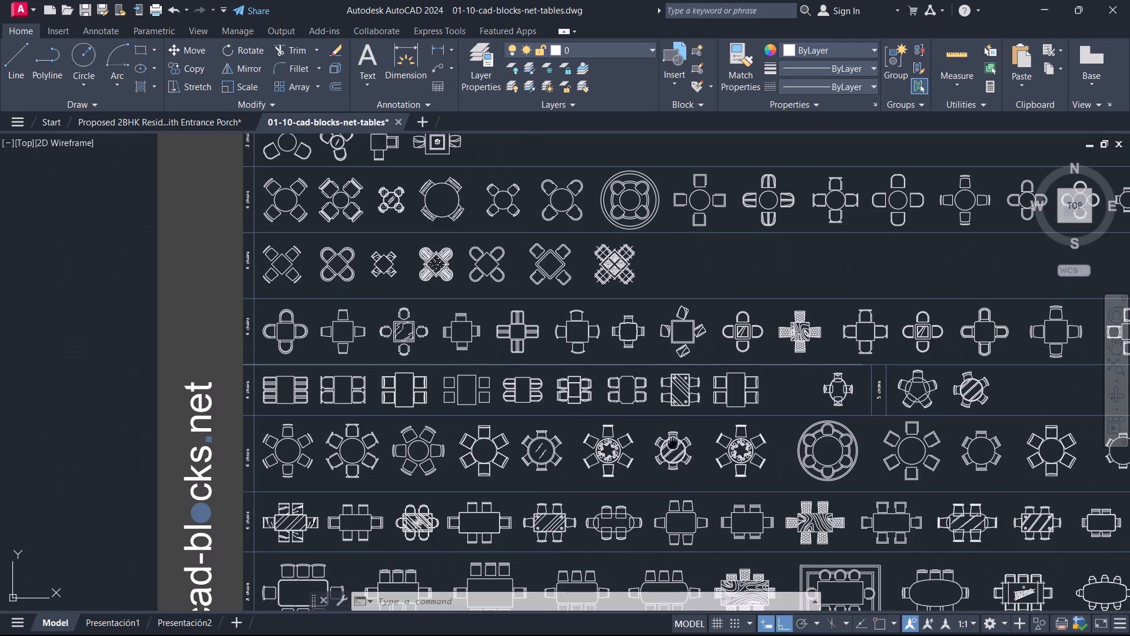
middle_click_drag(673, 443, 643, 352)
scroll(685, 504, "up", 2)
left_click(707, 502)
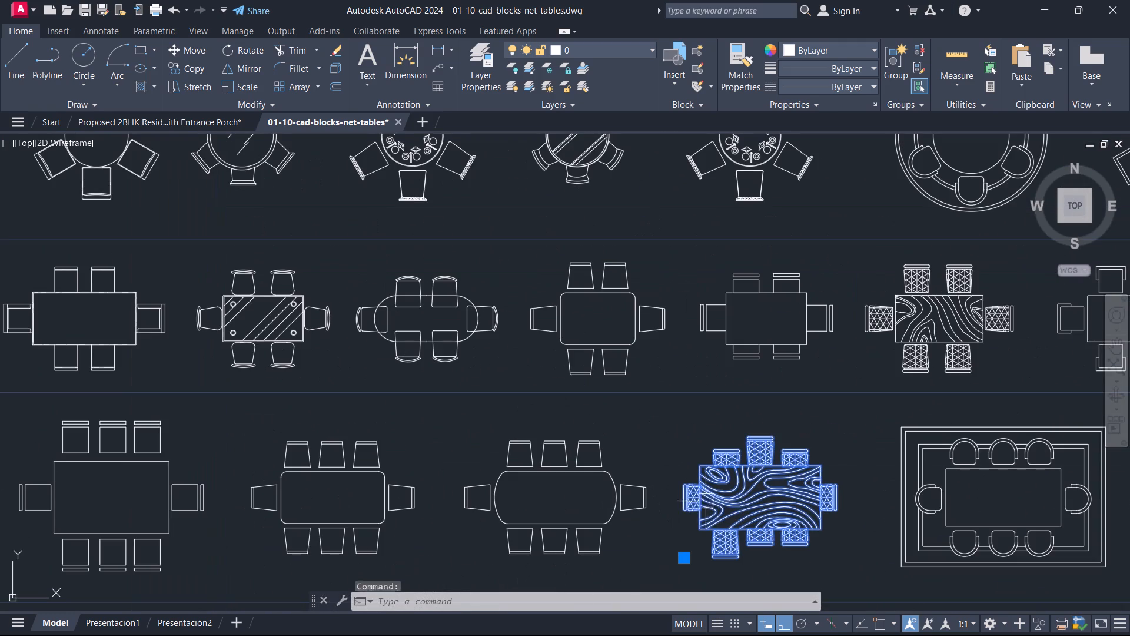
key("c")
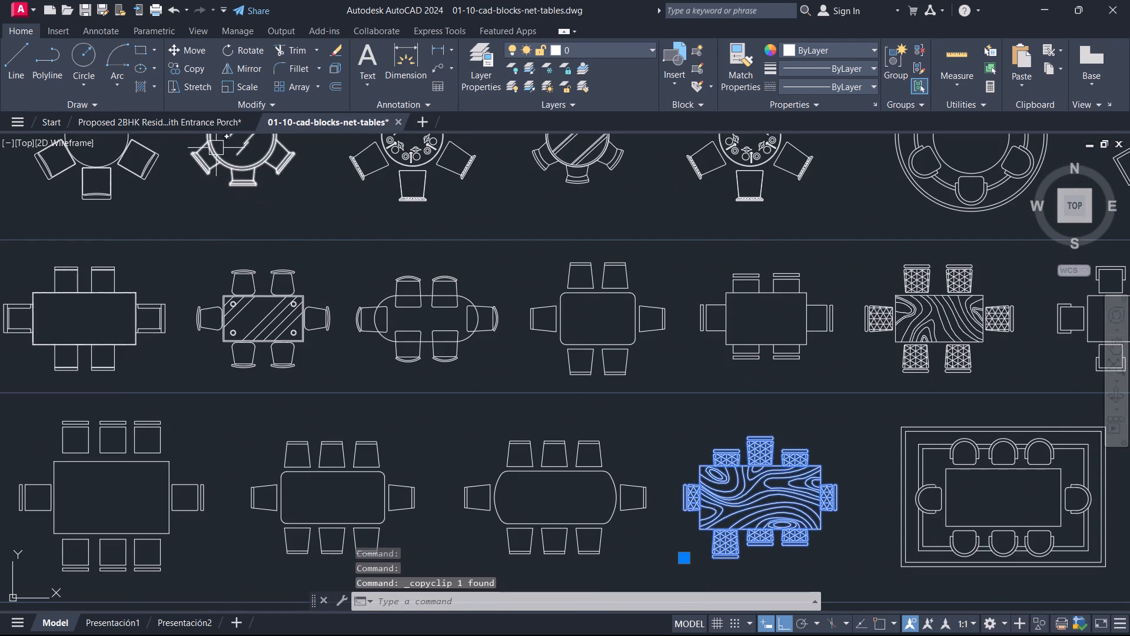
Paste the copied wood-grain table into the Proposed 2BHK floor plan drawing, just east of the plan.
left_click(182, 124)
scroll(603, 338, "down", 3)
scroll(622, 339, "up", 3)
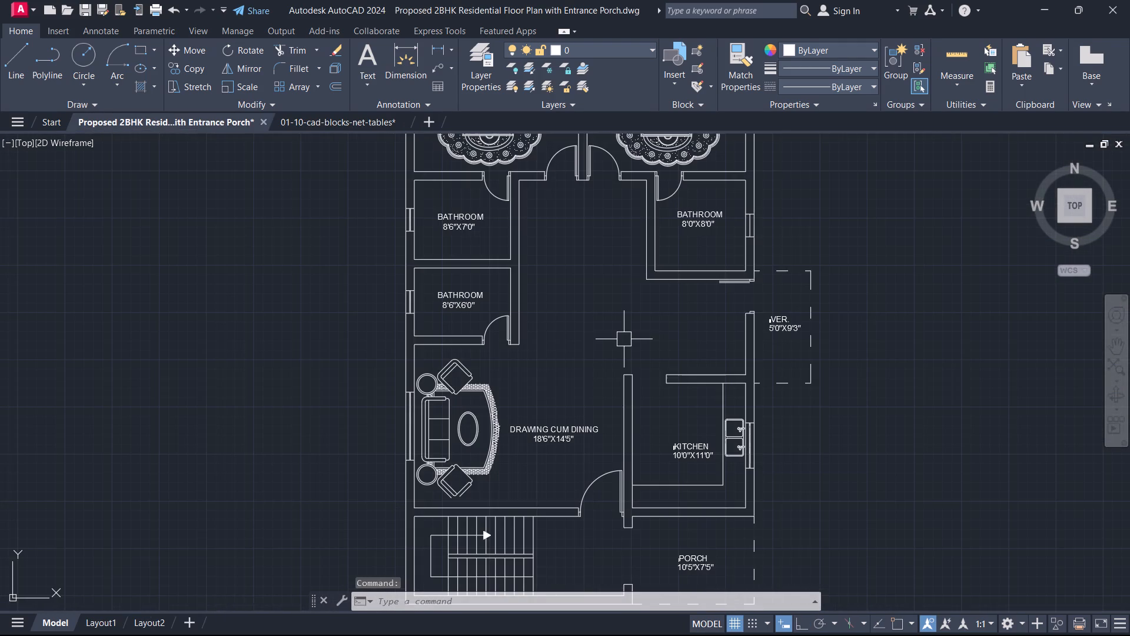
key("ctrl+v")
scroll(414, 382, "down", 2)
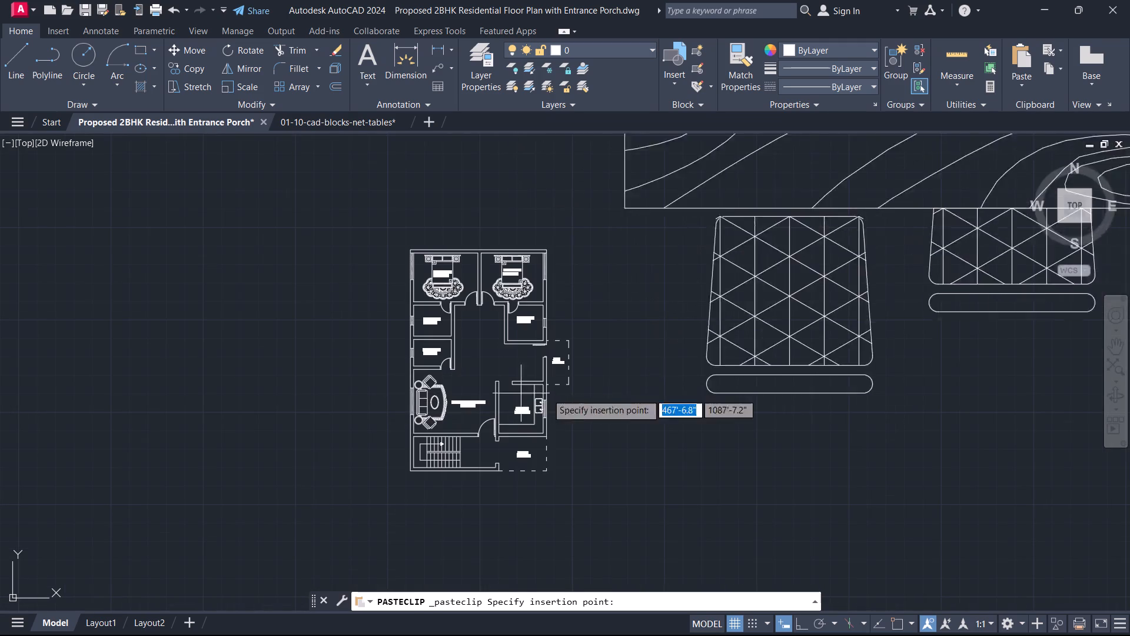
scroll(632, 409, "down", 2)
left_click(616, 429)
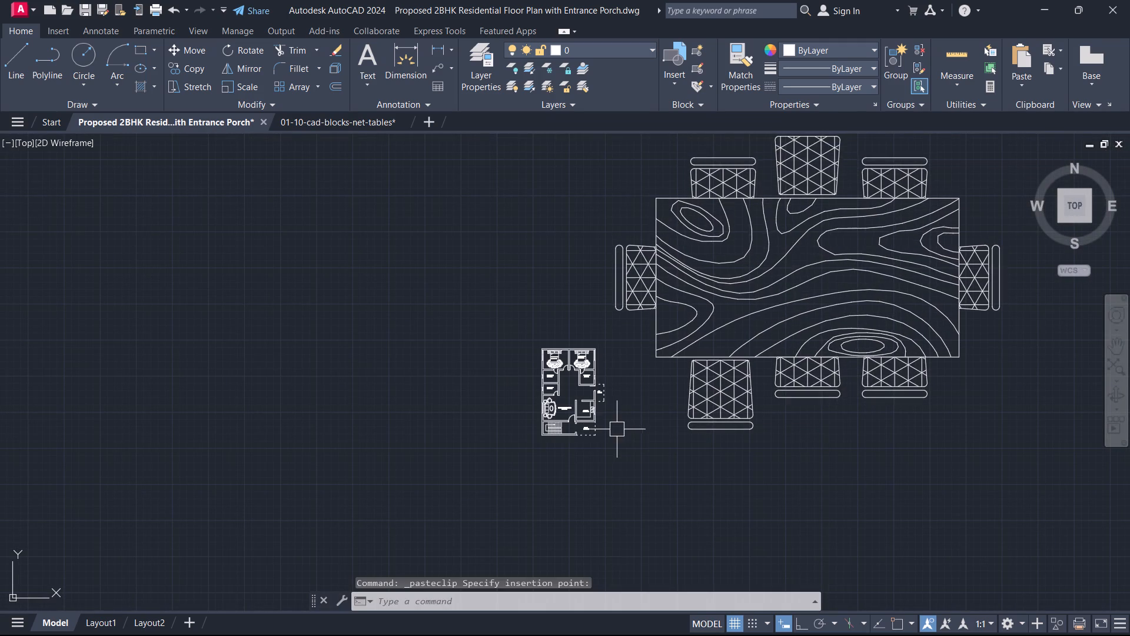
Scale the pasted table down freehand from near its tabletop's southwest corner to a size that suits the floor plan.
left_click(709, 322)
type("SC")
key("space")
scroll(682, 352, "up", 2)
left_click(627, 363)
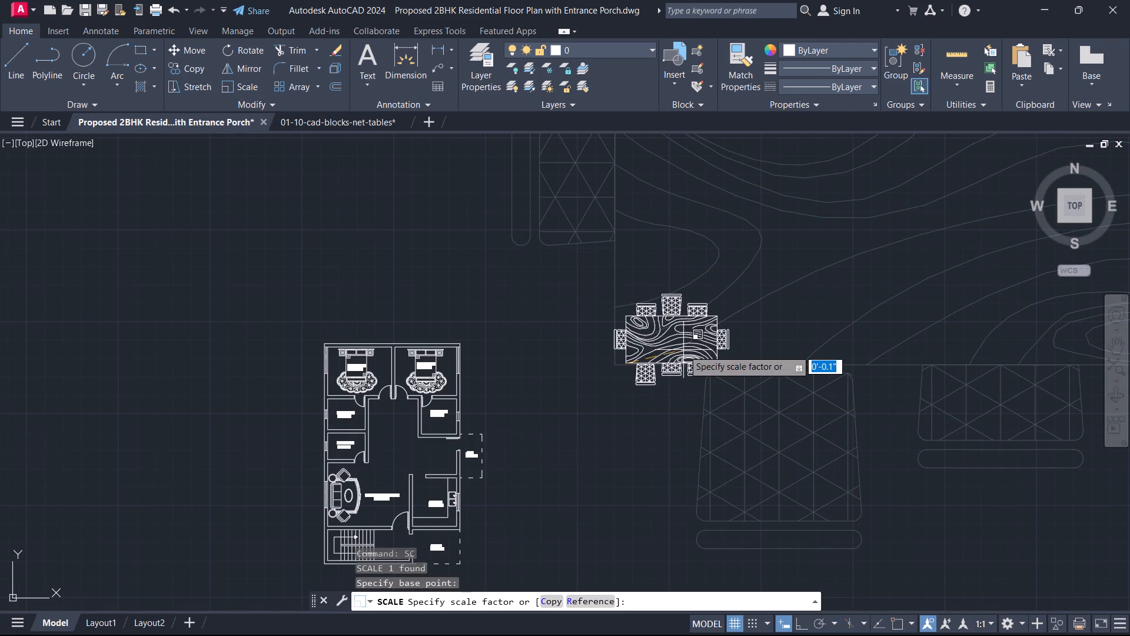
scroll(648, 364, "up", 2)
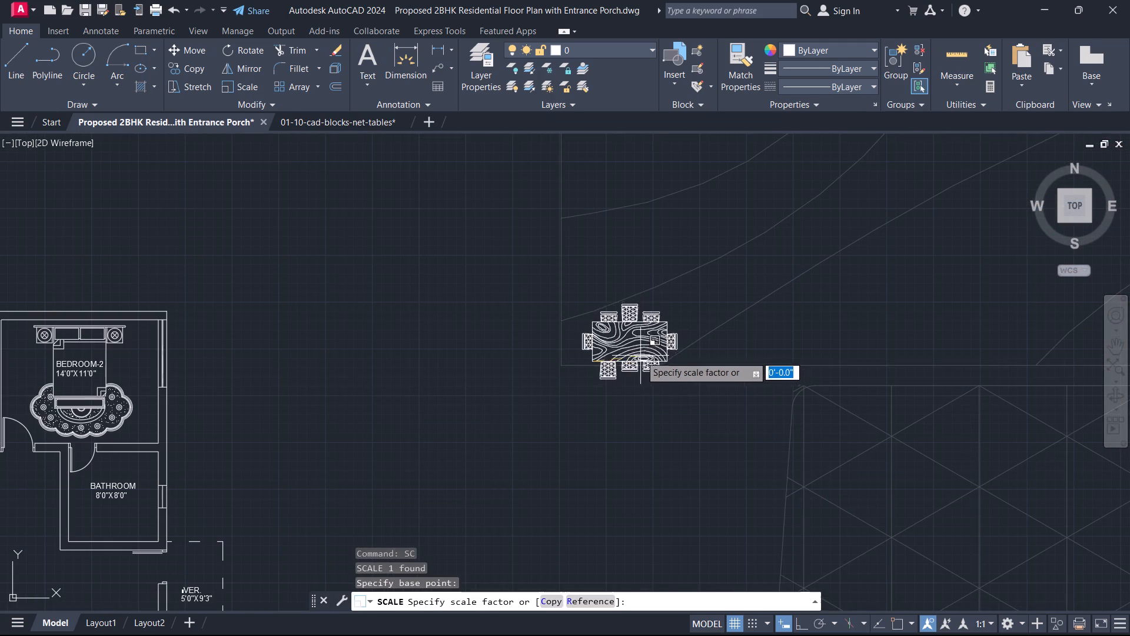
left_click(640, 356)
key("Escape")
Move the scaled table about 52' southwest into the dining space between the 8'0"X8'0" bathroom and the kitchen.
left_click(666, 389)
left_click(623, 339)
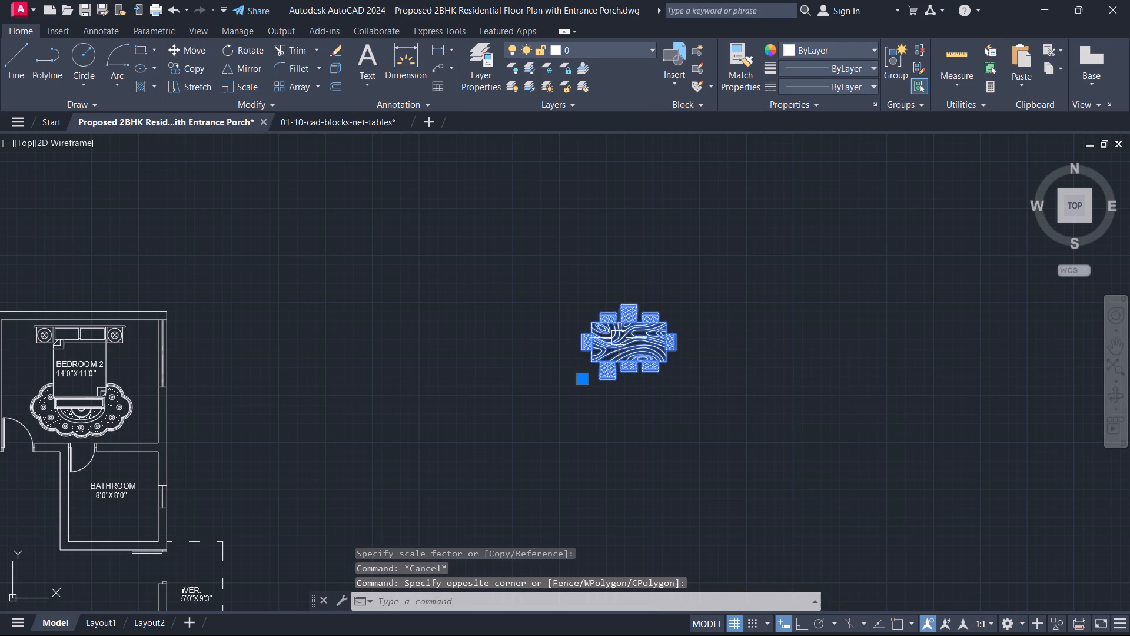
type("M")
key("space")
left_click(617, 337)
middle_click_drag(548, 400, 986, 394)
scroll(513, 529, "up", 1)
middle_click_drag(513, 529, 550, 302)
scroll(573, 368, "up", 1)
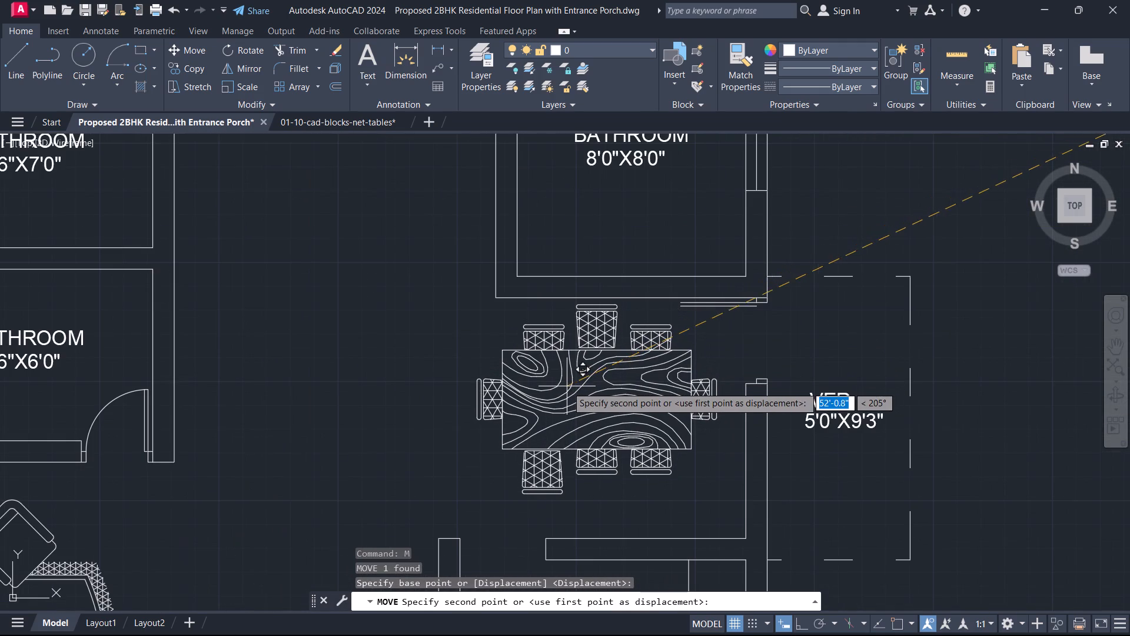
left_click(567, 400)
key("Escape")
With object snap on, draw the verandah door's quarter-circle swing arc from the leaf's free end, centred on its hinge, to the opposite jamb.
middle_click_drag(659, 341, 561, 315)
scroll(659, 341, "up", 1)
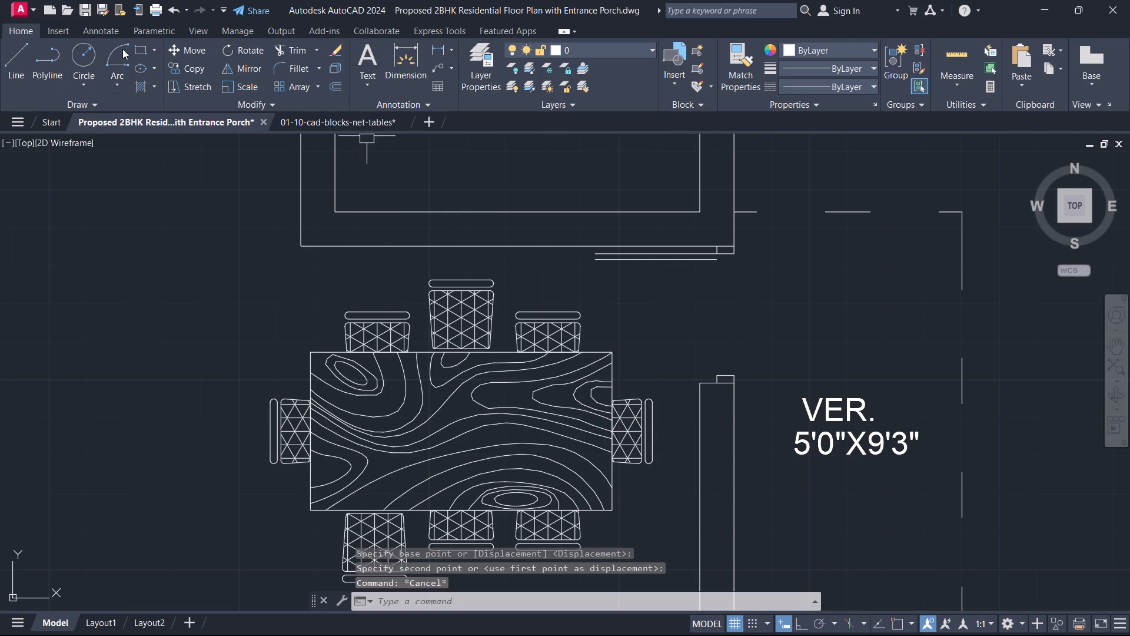
left_click(122, 49)
scroll(503, 312, "up", 2)
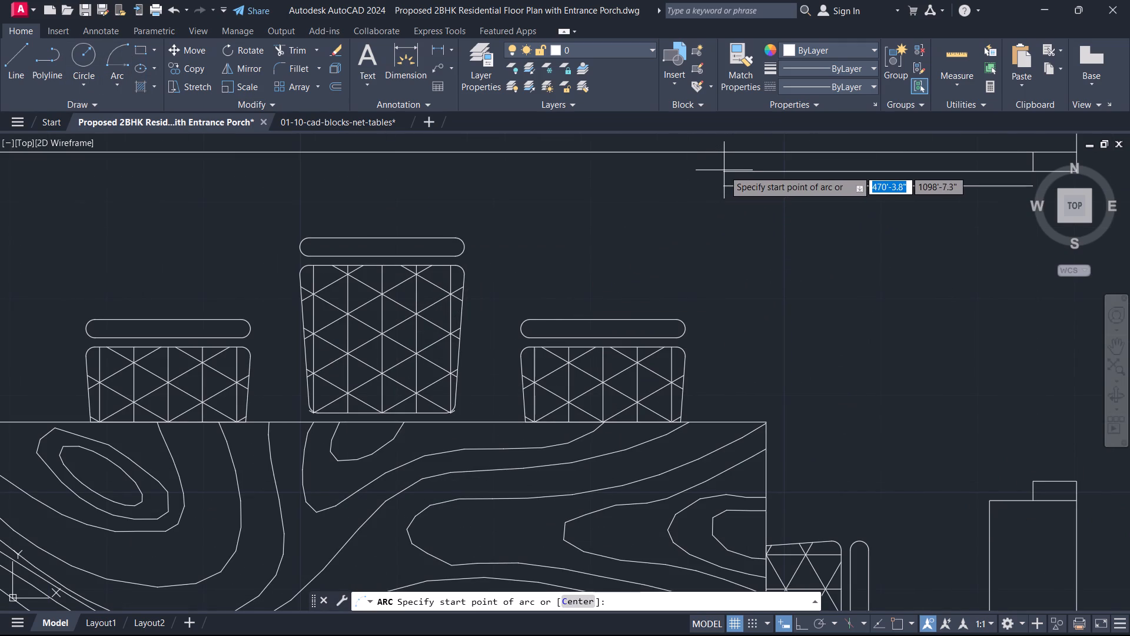
key("F3")
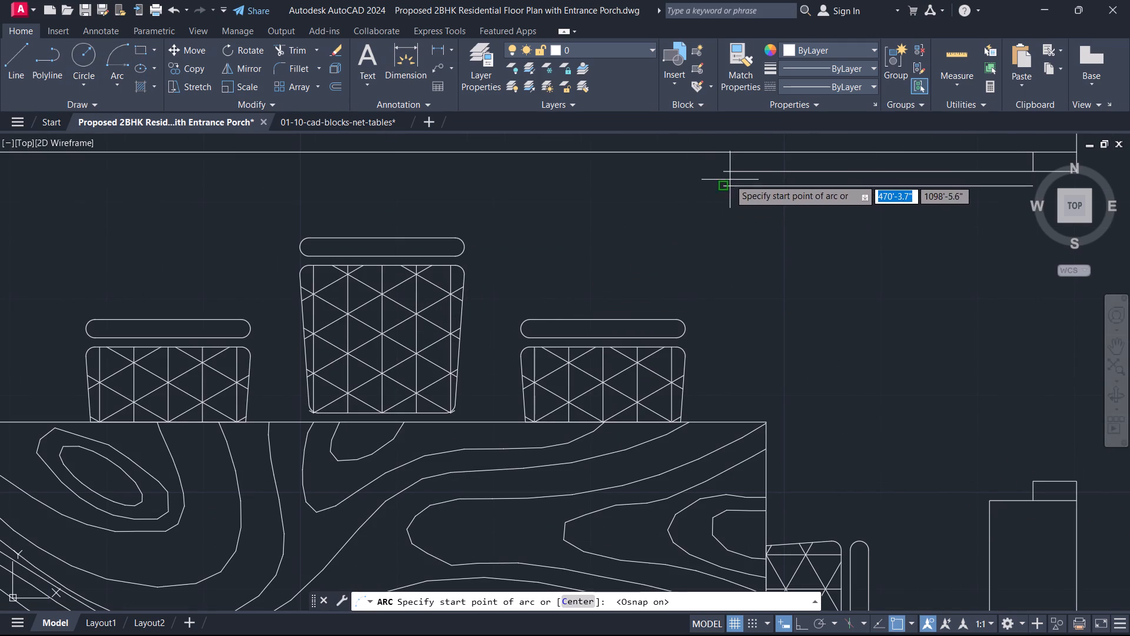
left_click(724, 175)
middle_click_drag(909, 286, 679, 349)
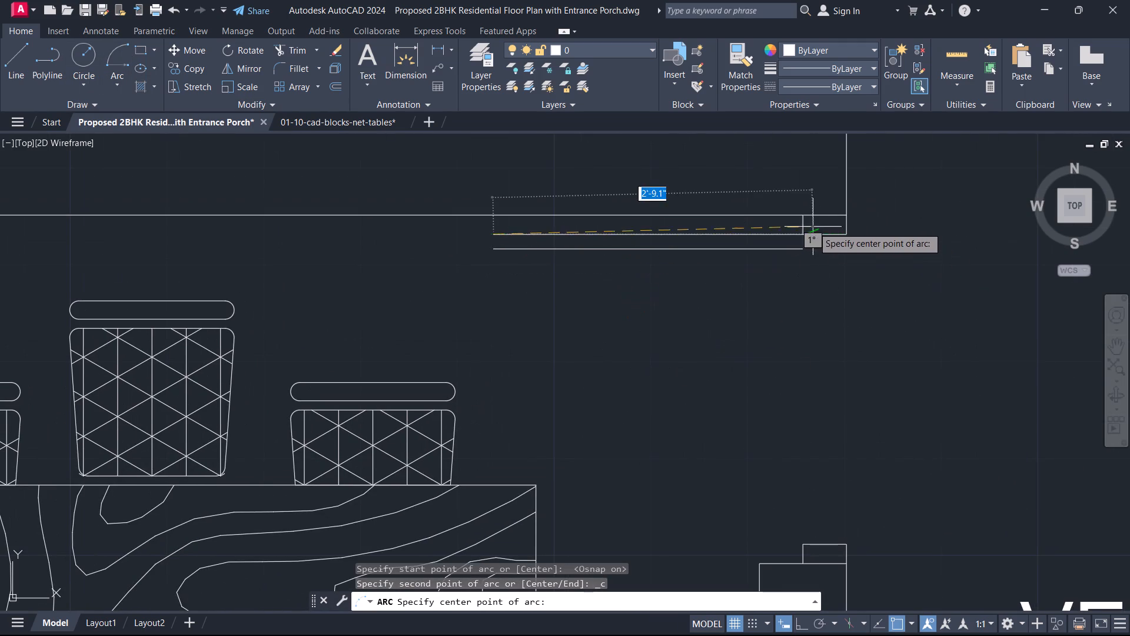
left_click(805, 232)
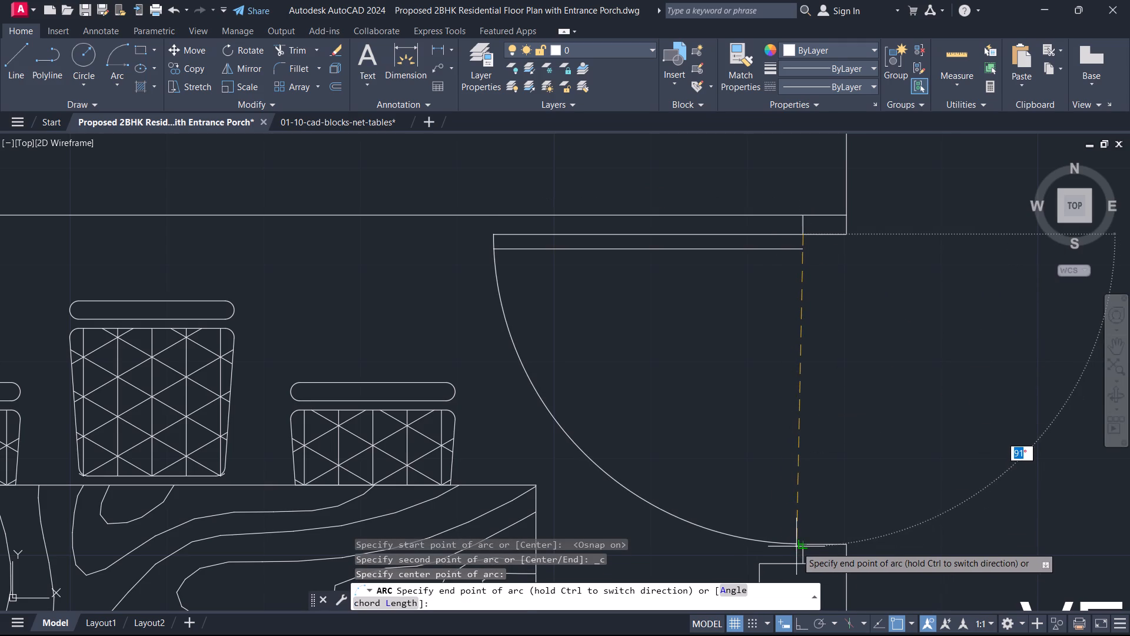
left_click(801, 546)
key("Escape")
Draw a short line closing the hinge end of the verandah door leaf.
middle_click_drag(732, 448, 815, 486)
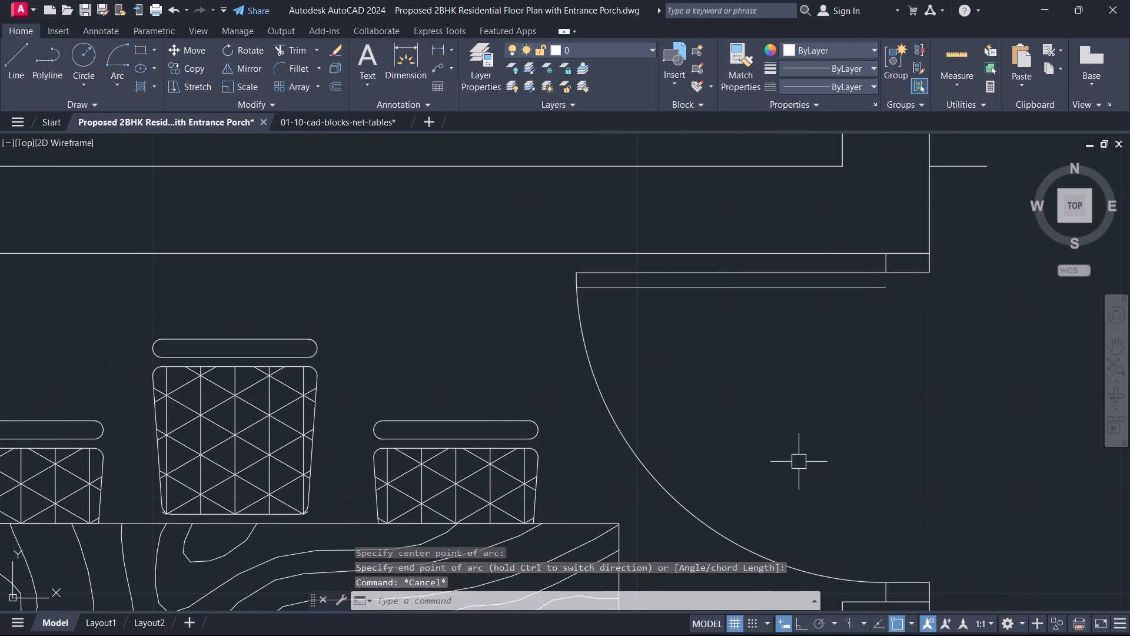
key("l")
key("space")
scroll(846, 414, "up", 1)
scroll(922, 244, "up", 1)
middle_click_drag(922, 244, 906, 357)
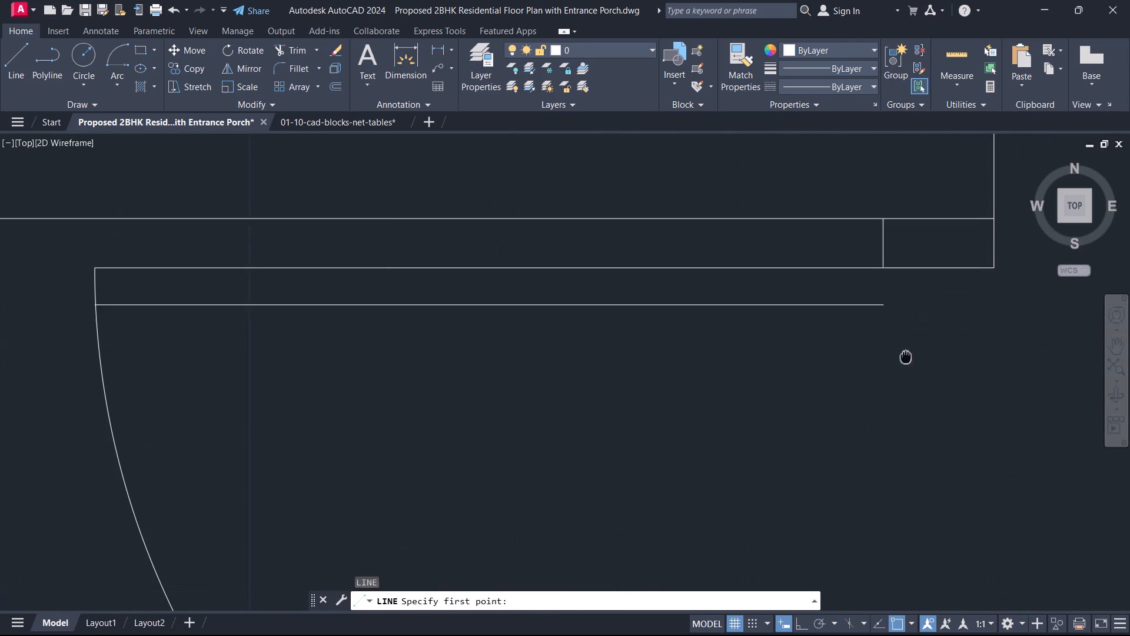
middle_click_drag(906, 357, 906, 359)
left_click(879, 312)
left_click(880, 266)
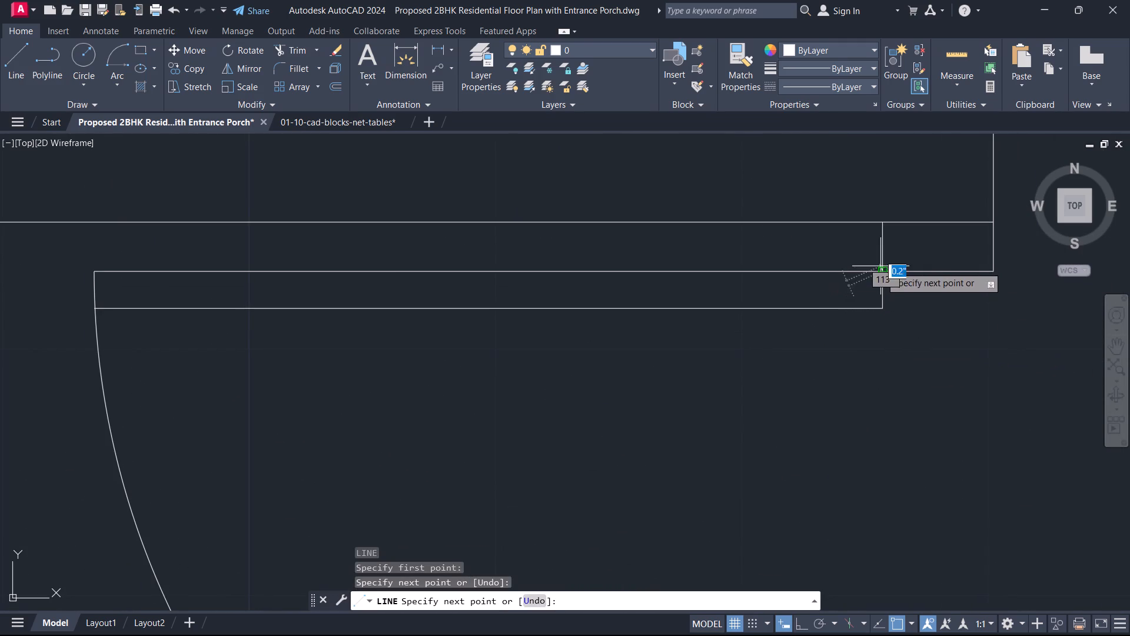
key("Escape")
Examine the closing line where the verandah door leaf meets its frame.
scroll(875, 293, "up", 1)
middle_click(875, 293)
left_click(901, 299)
left_click(883, 287)
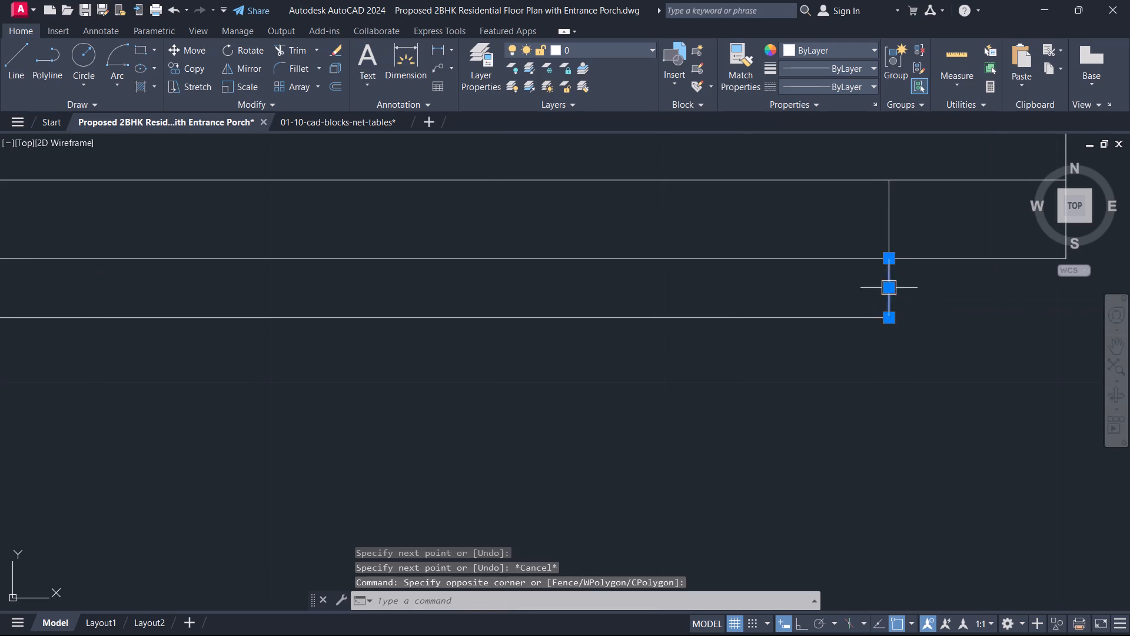
scroll(882, 286, "up", 4)
middle_click_drag(882, 282, 883, 277)
middle_click_drag(890, 265, 888, 372)
scroll(890, 333, "down", 5)
key("Escape")
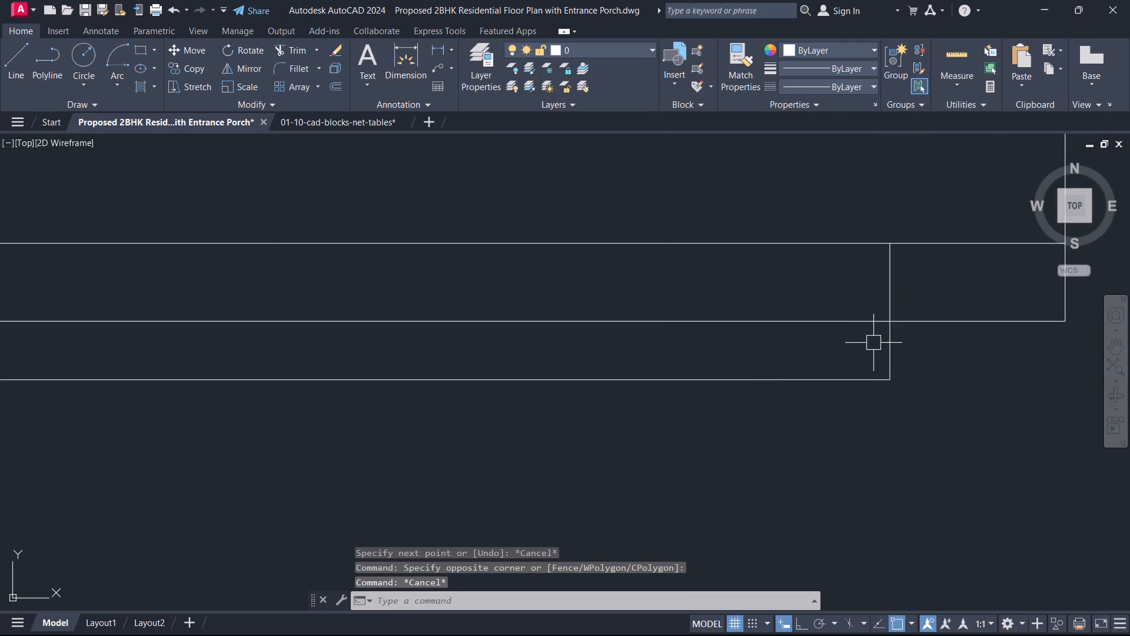
Trim the part of the verandah door leaf's lower line that projects past the swing arc.
scroll(749, 383, "down", 2)
middle_click_drag(731, 471, 1049, 486)
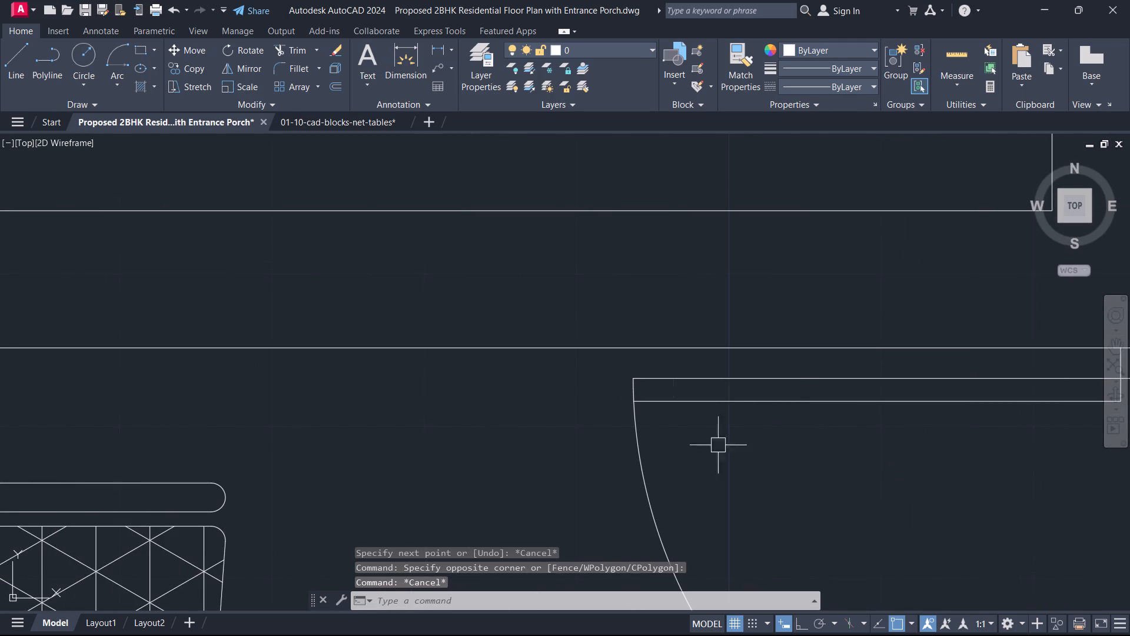
scroll(637, 416, "up", 4)
scroll(584, 415, "up", 4)
scroll(664, 412, "up", 1)
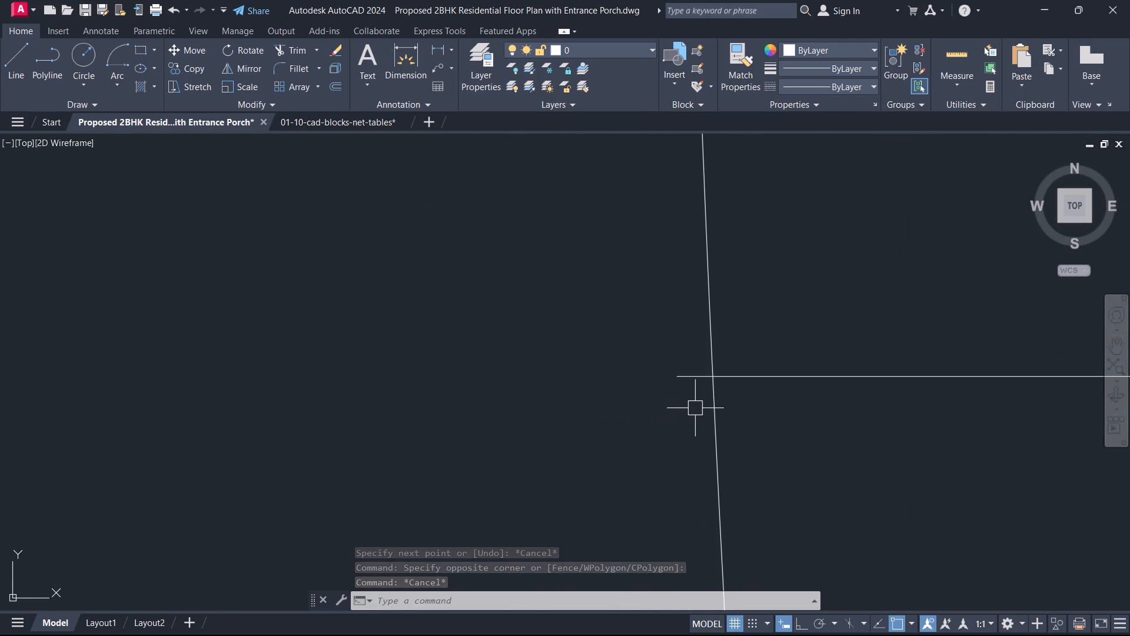
type("TR")
key("space")
left_click(697, 387)
left_click(688, 343)
key("Escape")
scroll(677, 360, "down", 3)
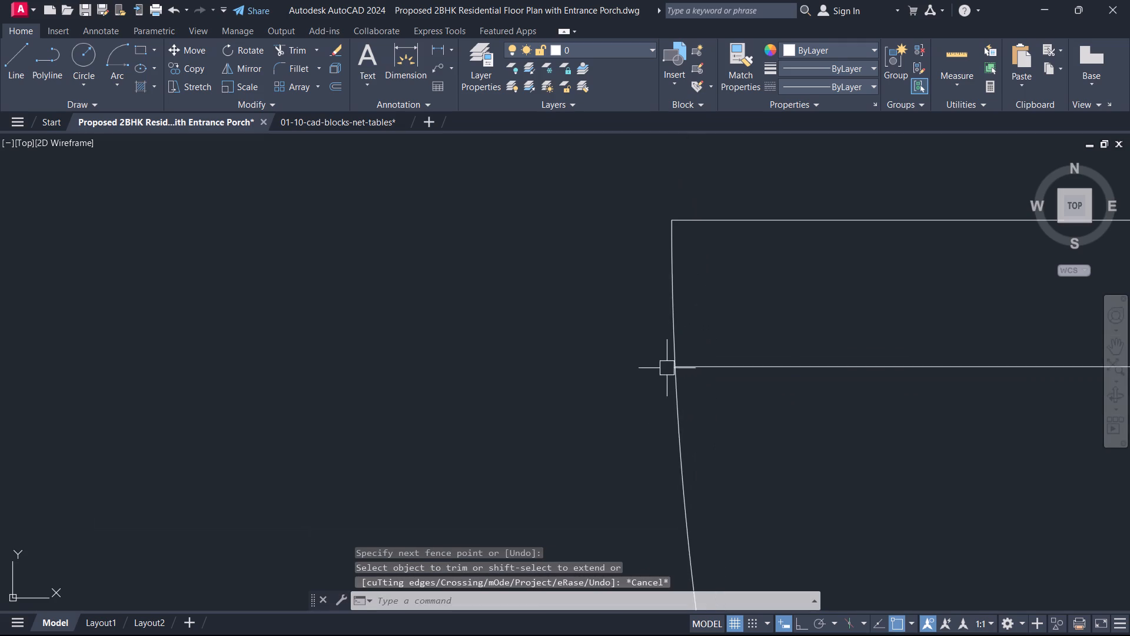
Review the verandah door, dining table, drawing room and kitchen layout on the plan.
scroll(666, 369, "down", 6)
scroll(632, 422, "down", 5)
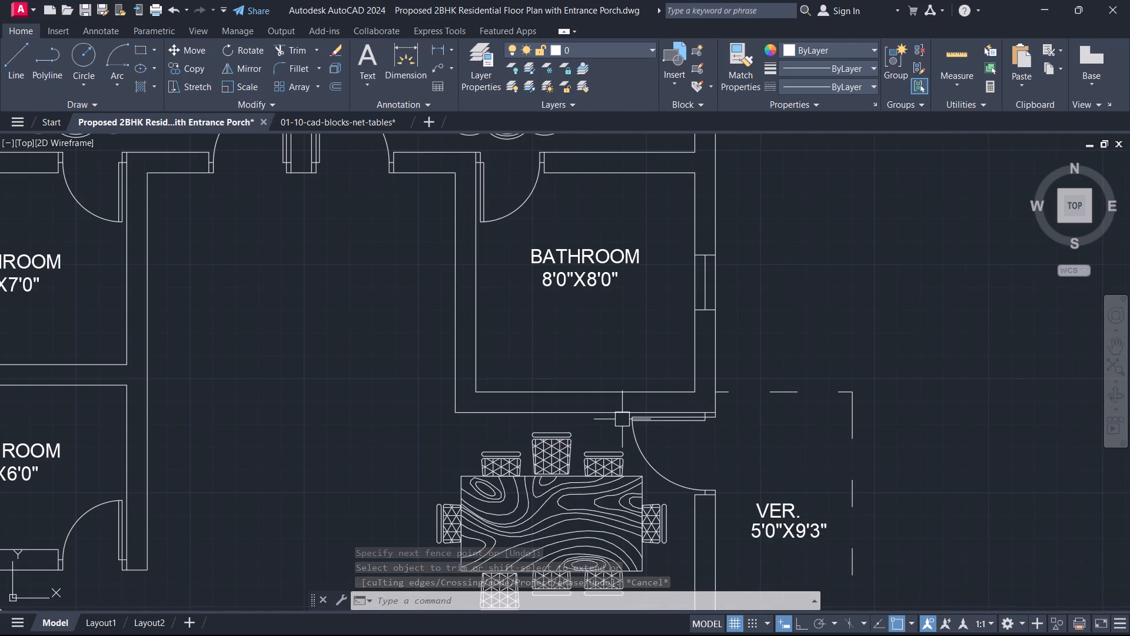
key("Escape")
scroll(617, 425, "down", 2)
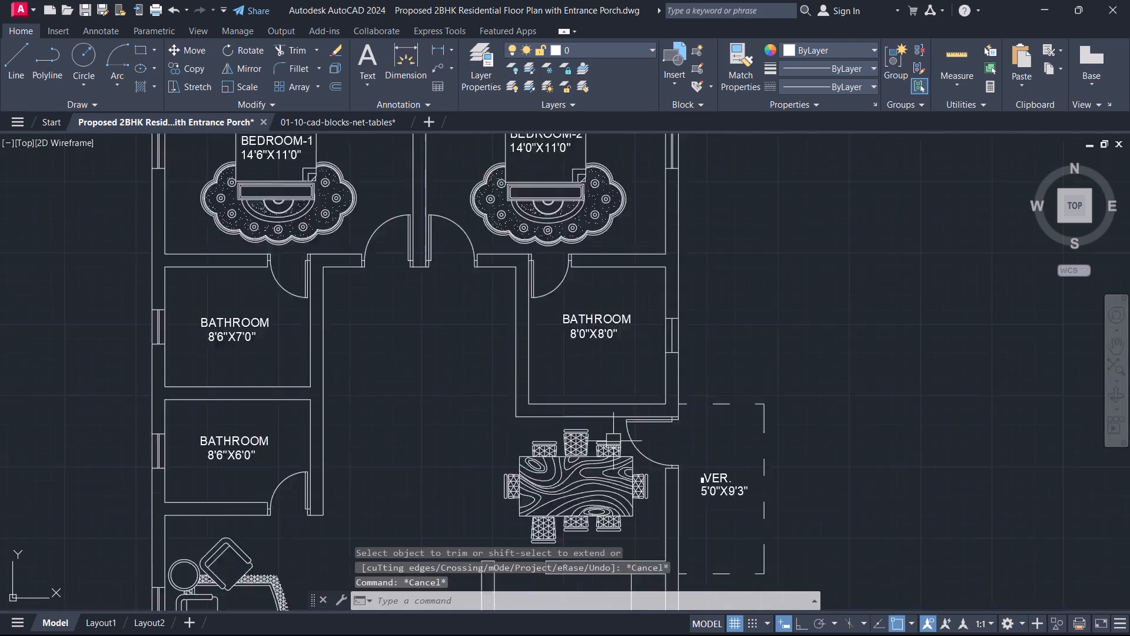
middle_click_drag(577, 473, 842, 358)
scroll(779, 402, "up", 1)
middle_click_drag(778, 402, 726, 334)
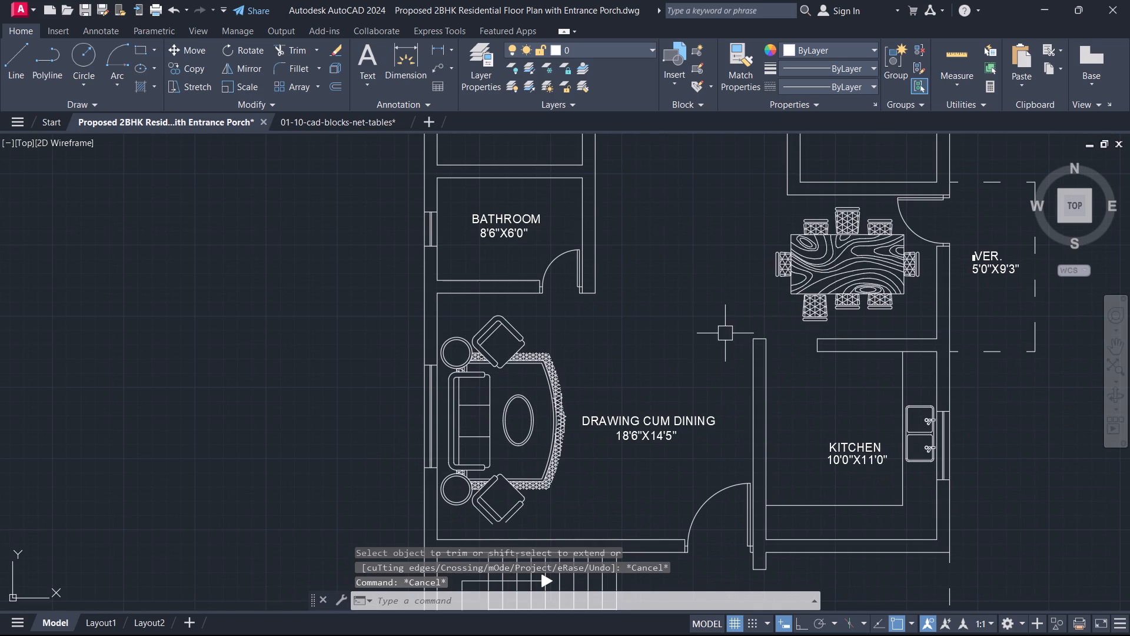
middle_click_drag(684, 451, 650, 433)
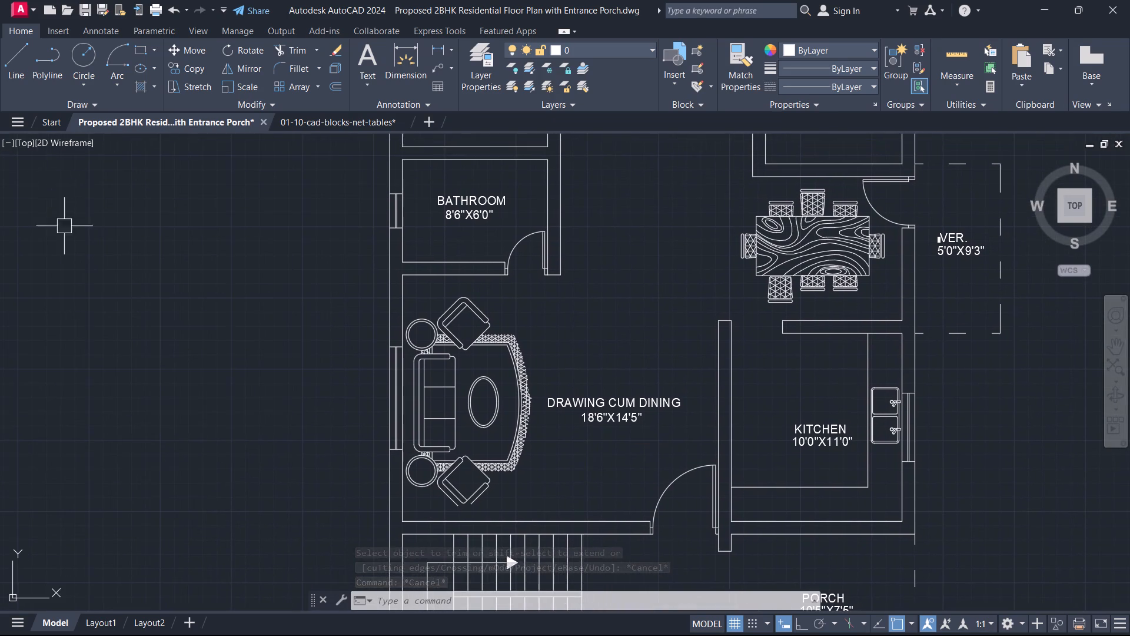
Close the 01-10-cad-blocks-net-tables library drawing without saving its changes.
left_click(334, 119)
left_click(399, 124)
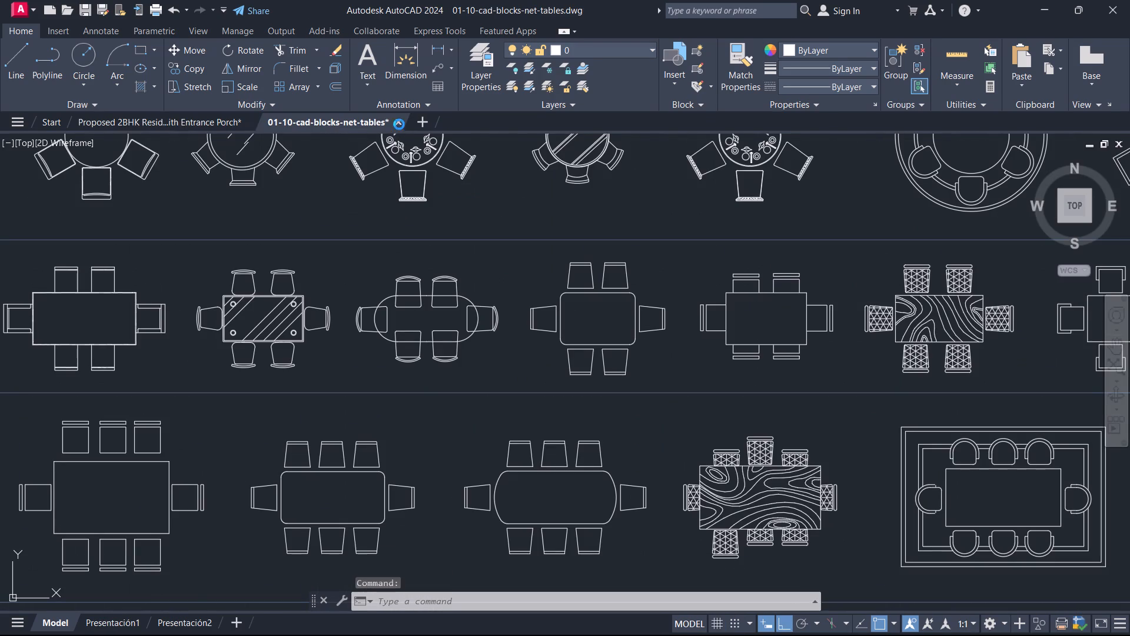
left_click(611, 360)
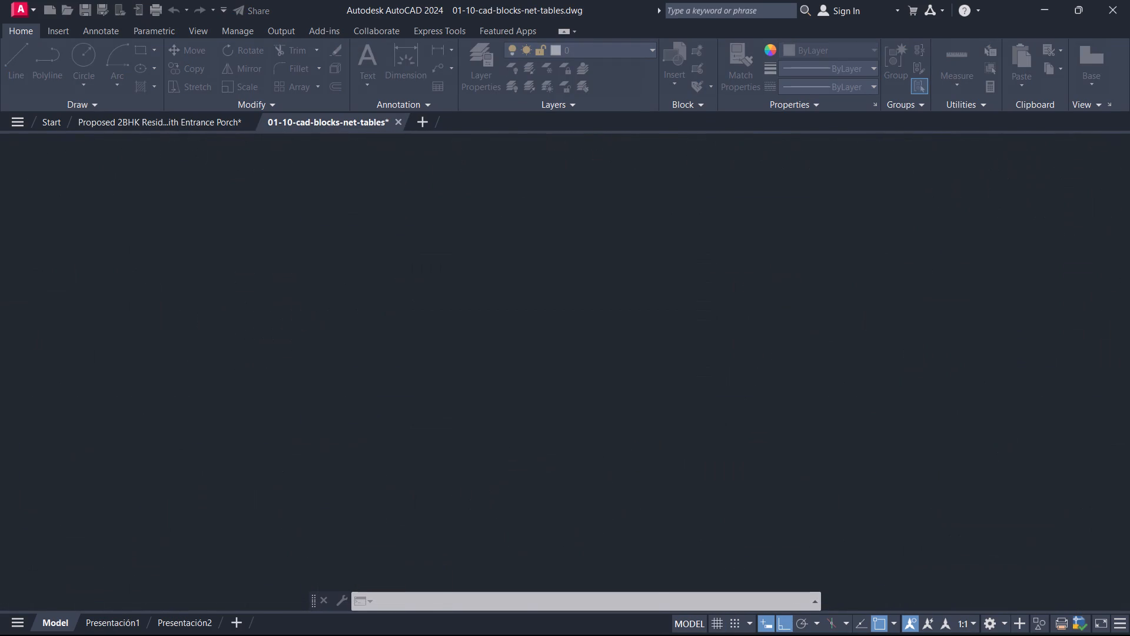
Open the recent library drawing 04-03-cad-blocks-net-rangues.
left_click(46, 117)
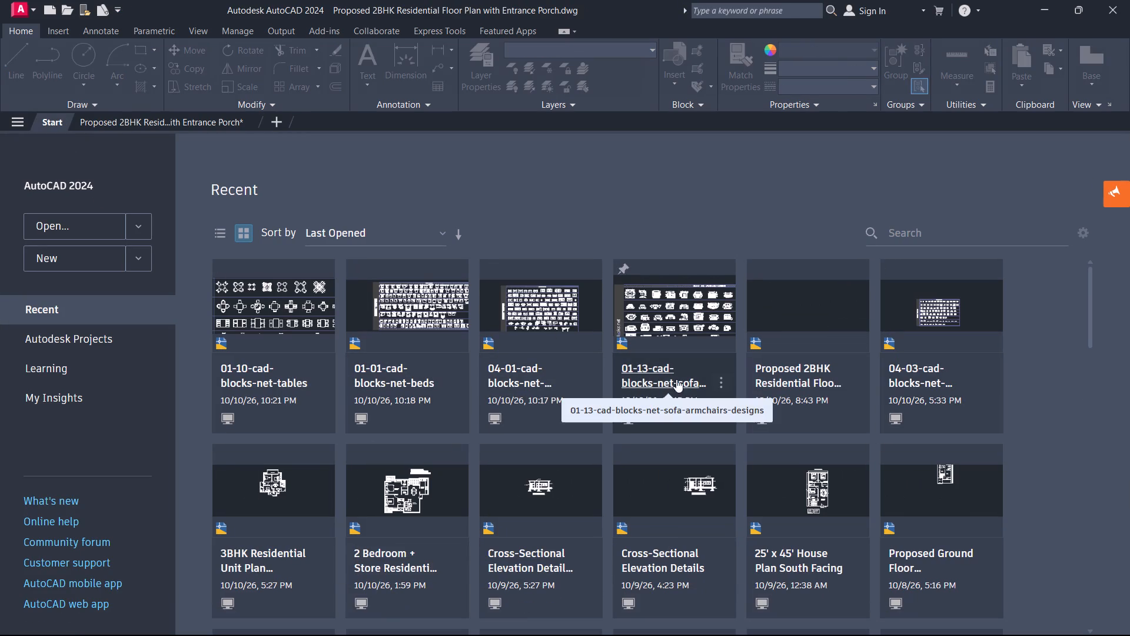
left_click(918, 375)
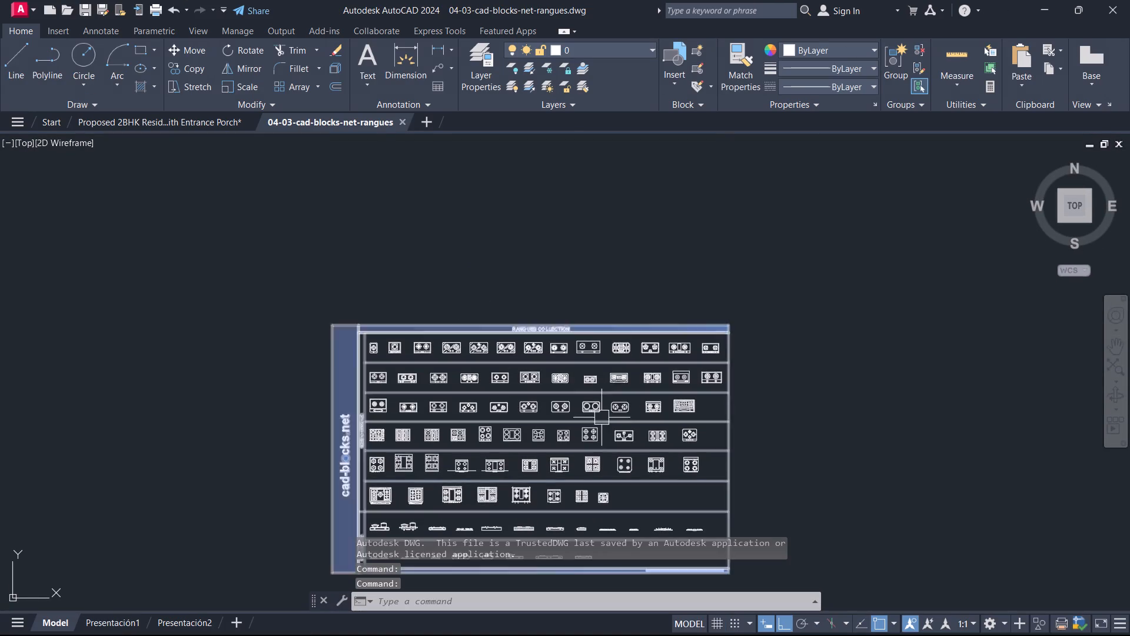
Copy the third two-burner cooktop in the second row of the Rangues Collection.
scroll(602, 413, "up", 1)
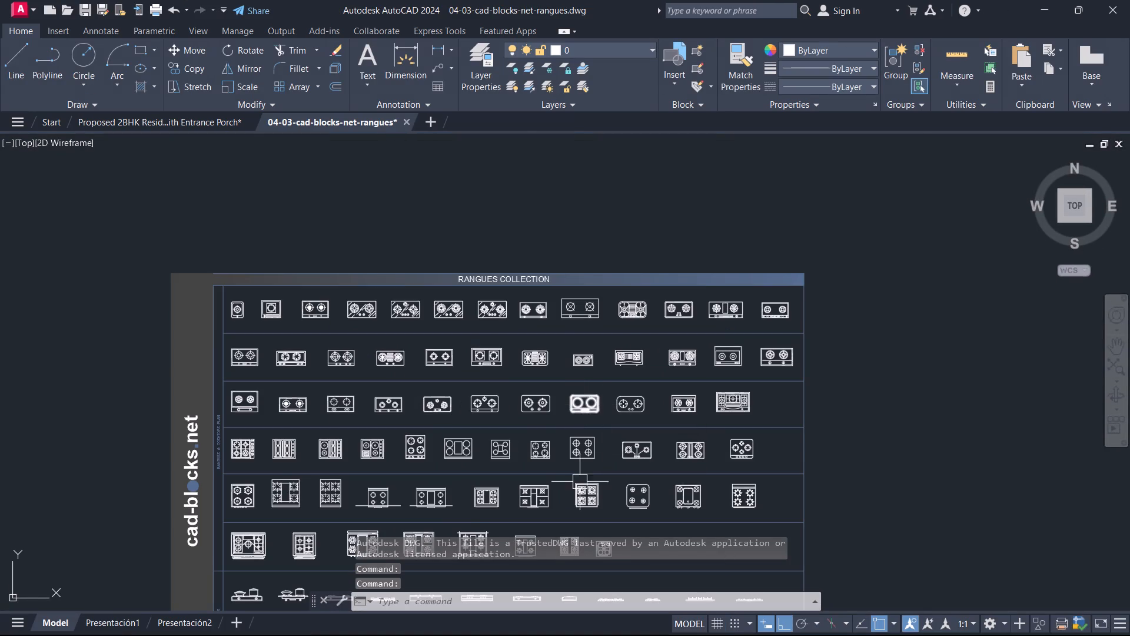
scroll(618, 493, "up", 1)
middle_click_drag(624, 491, 710, 363)
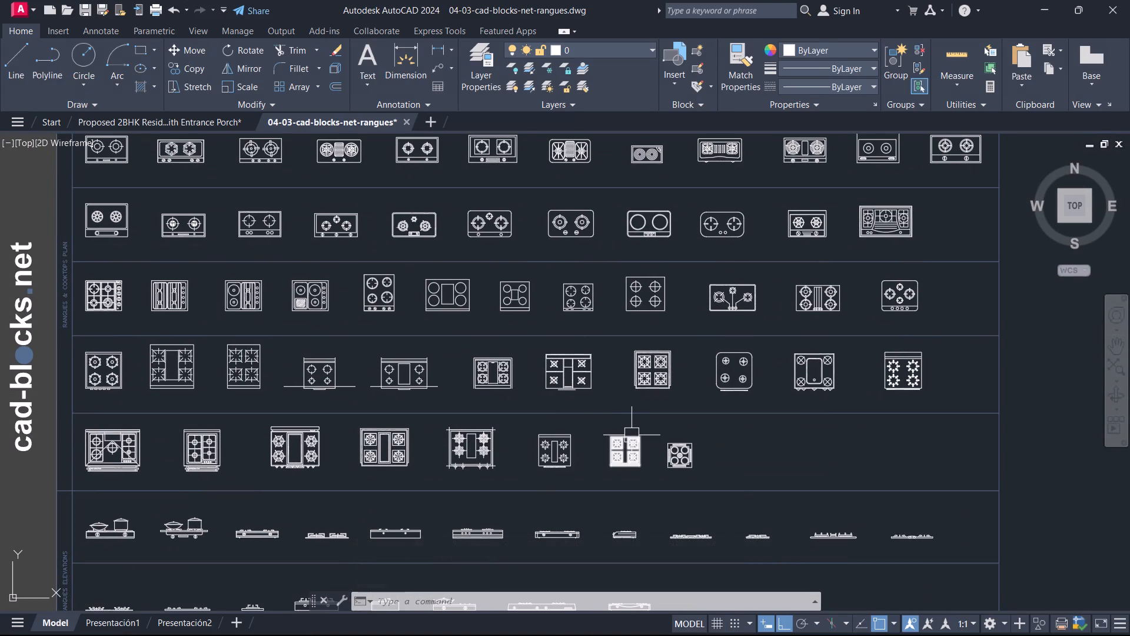
scroll(640, 435, "down", 2)
scroll(588, 462, "up", 2)
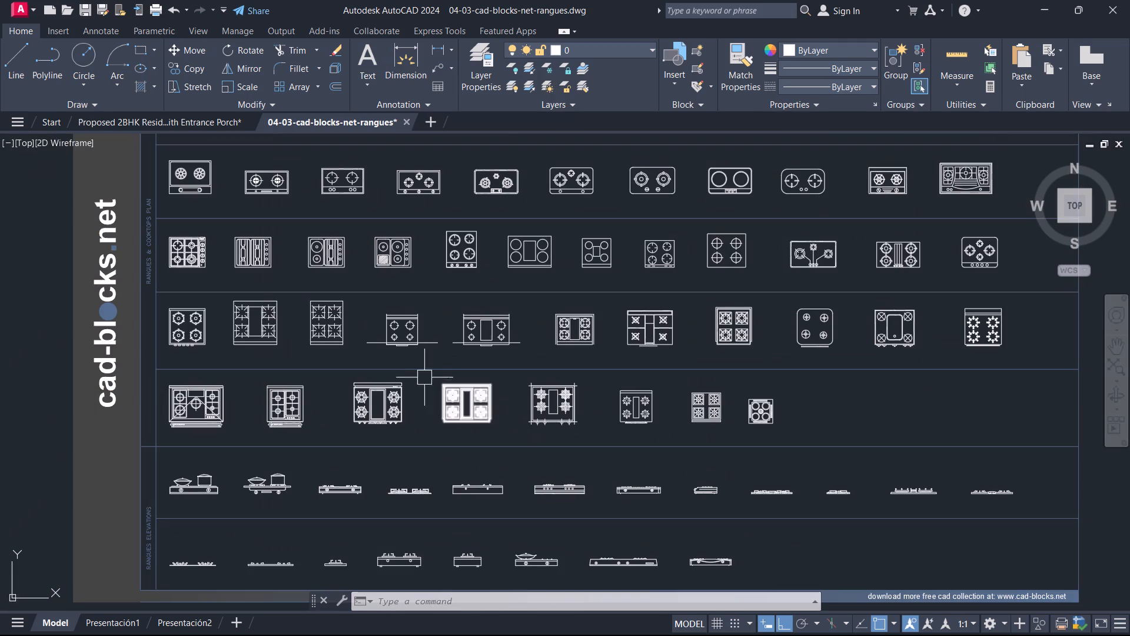
middle_click_drag(310, 287, 441, 382)
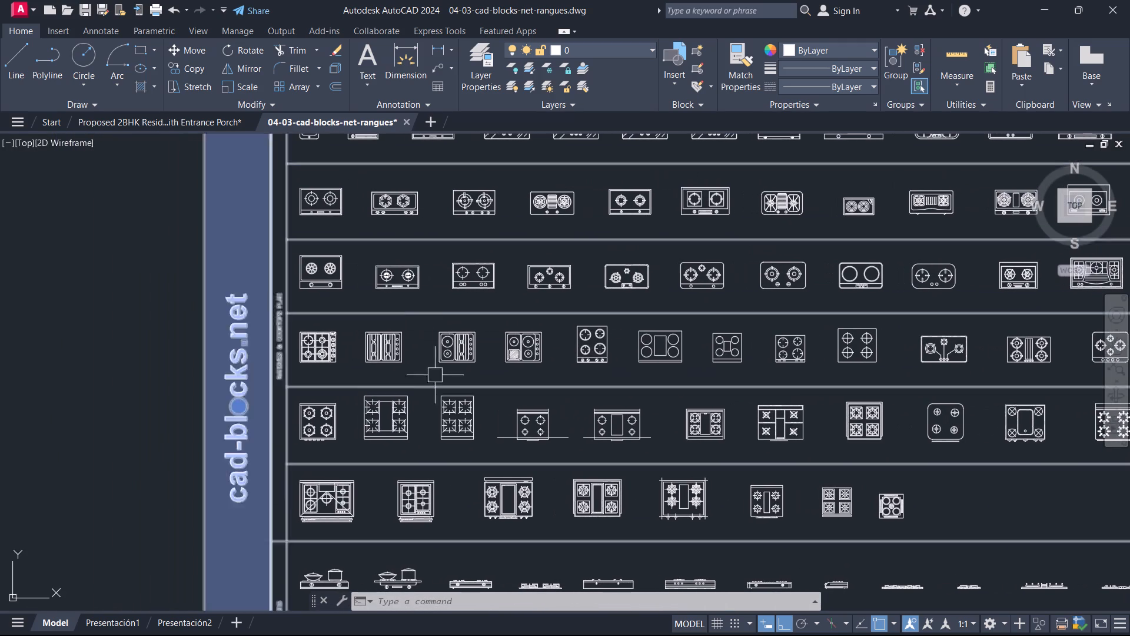
scroll(439, 289, "up", 1)
middle_click_drag(462, 347, 480, 448)
left_click(512, 266)
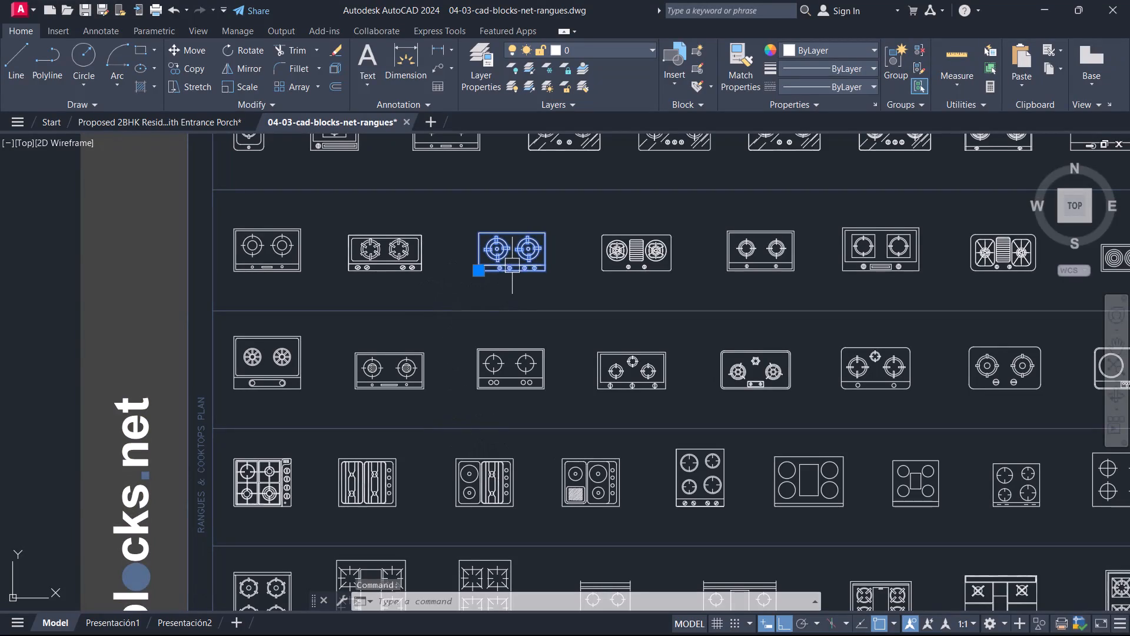
key("ctrl+c")
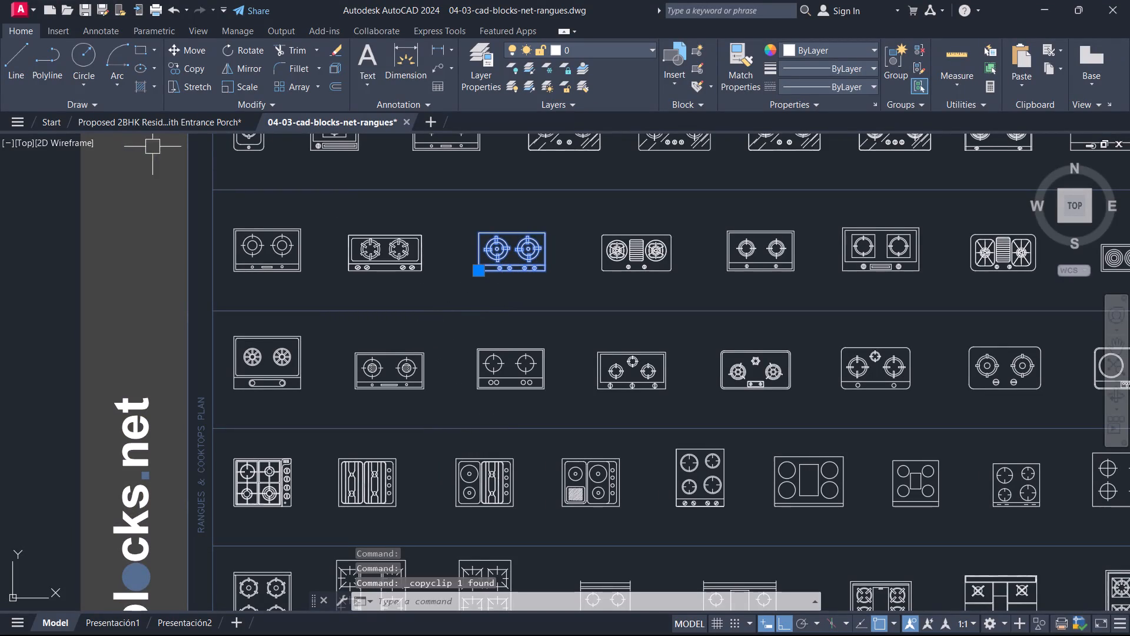
Paste the copied cooktop into the Proposed 2BHK floor plan drawing, in the empty space east of the house.
left_click(162, 122)
key("ctrl+v")
scroll(613, 383, "down", 4)
middle_click_drag(613, 383, 282, 425)
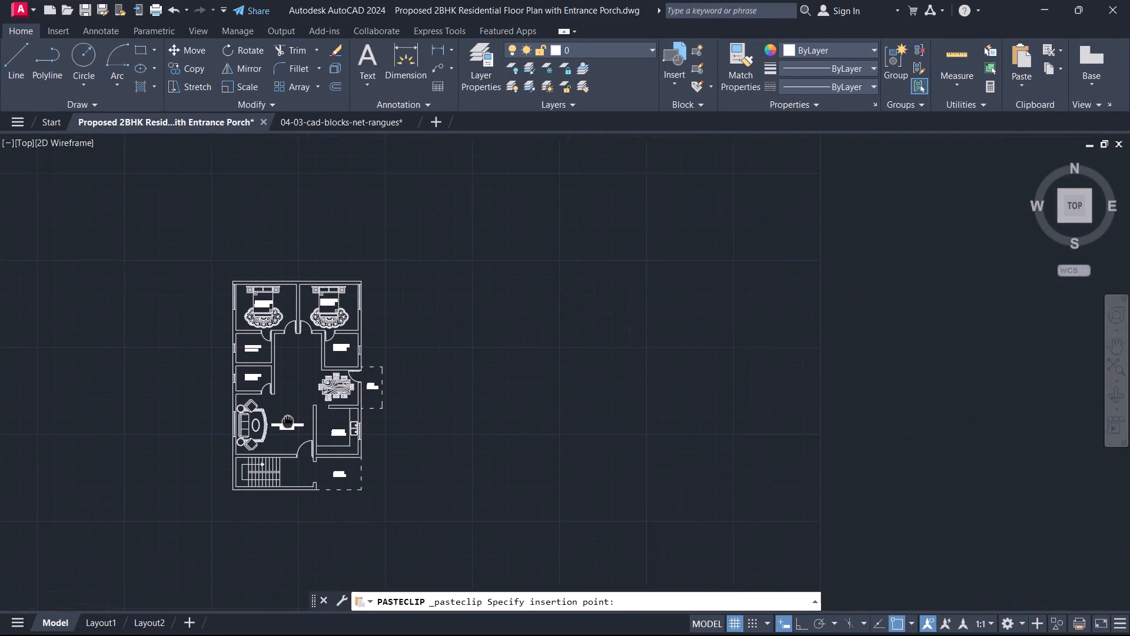
middle_click_drag(282, 425, 277, 430)
left_click(448, 429)
key("Escape")
Scale the oversized cooktop down freehand from its lower-left corner to a fraction of its pasted size.
left_click(511, 419)
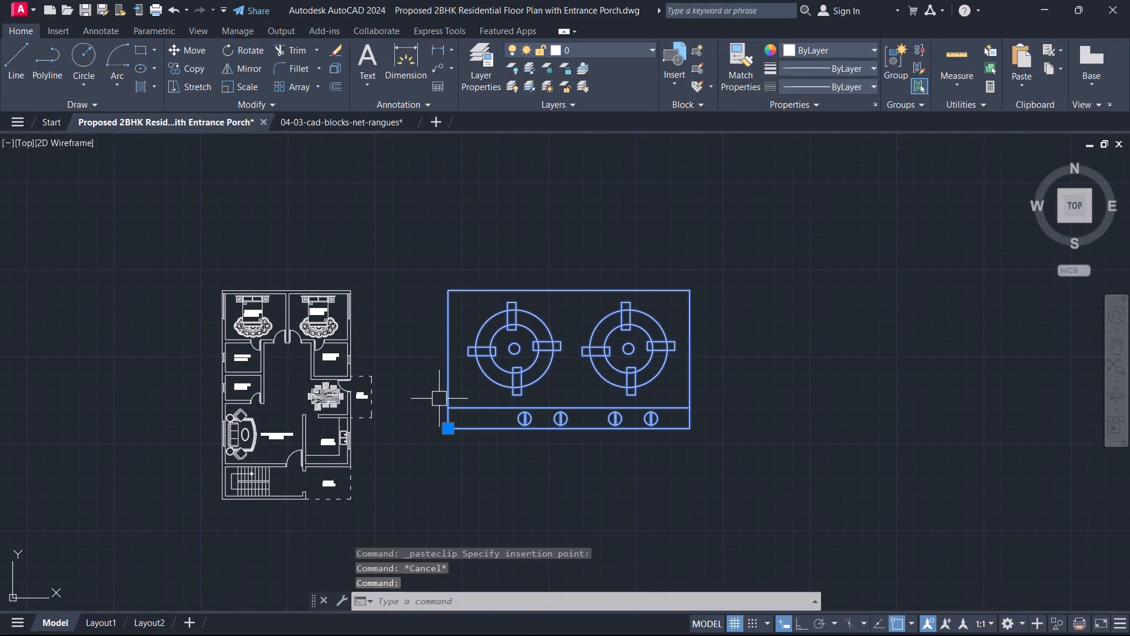
type("SC")
key("space")
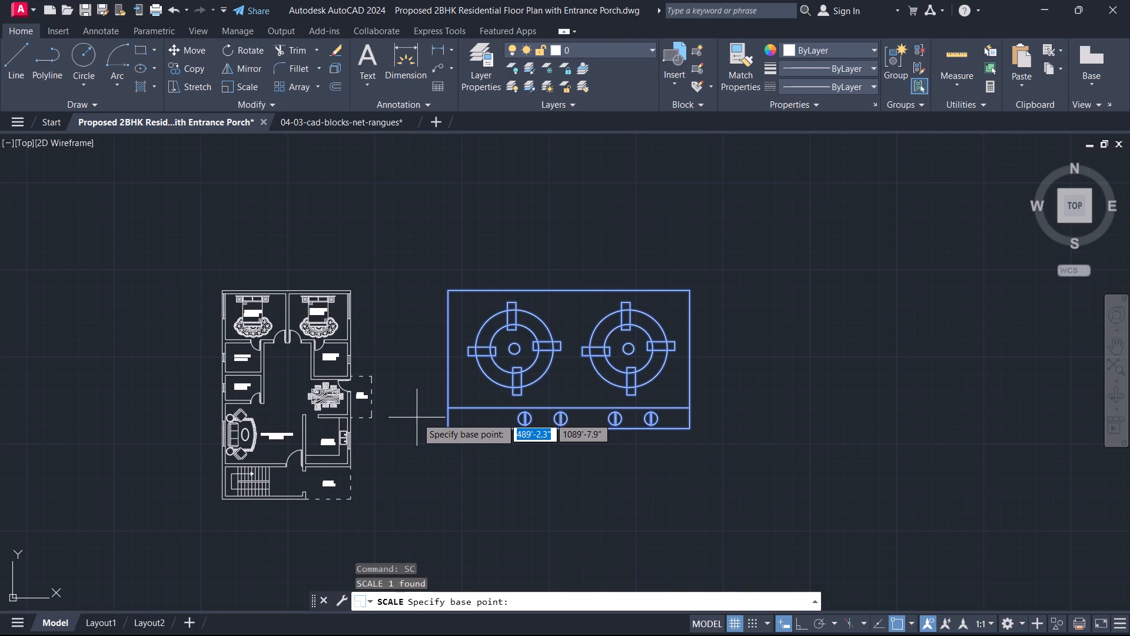
scroll(403, 429, "up", 2)
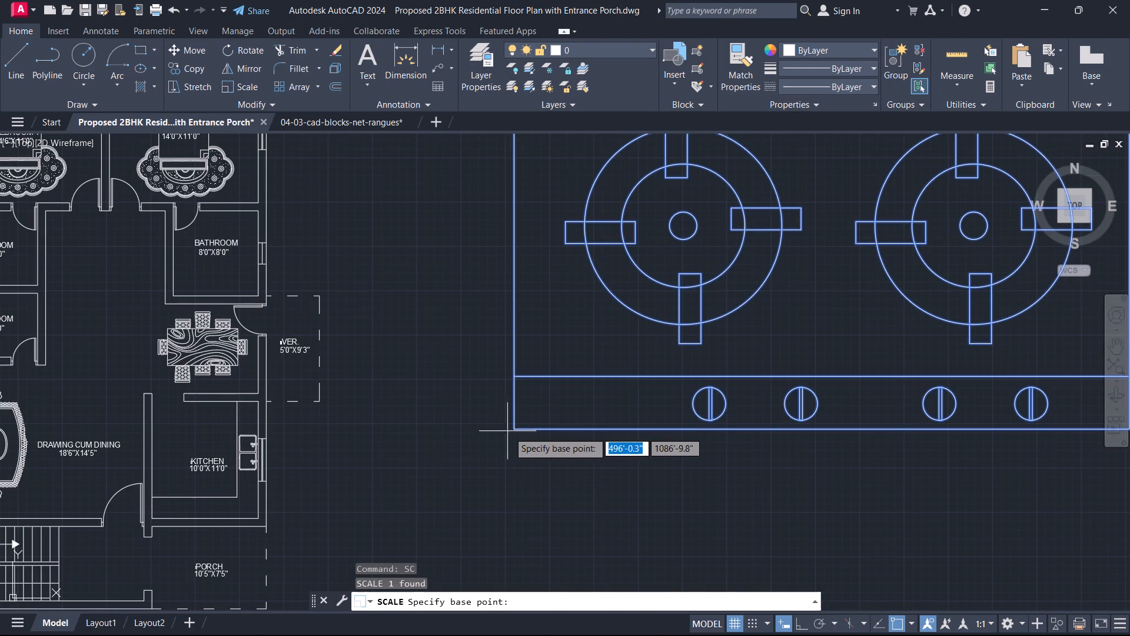
left_click(508, 432)
scroll(537, 429, "up", 2)
left_click(561, 420)
scroll(552, 425, "down", 2)
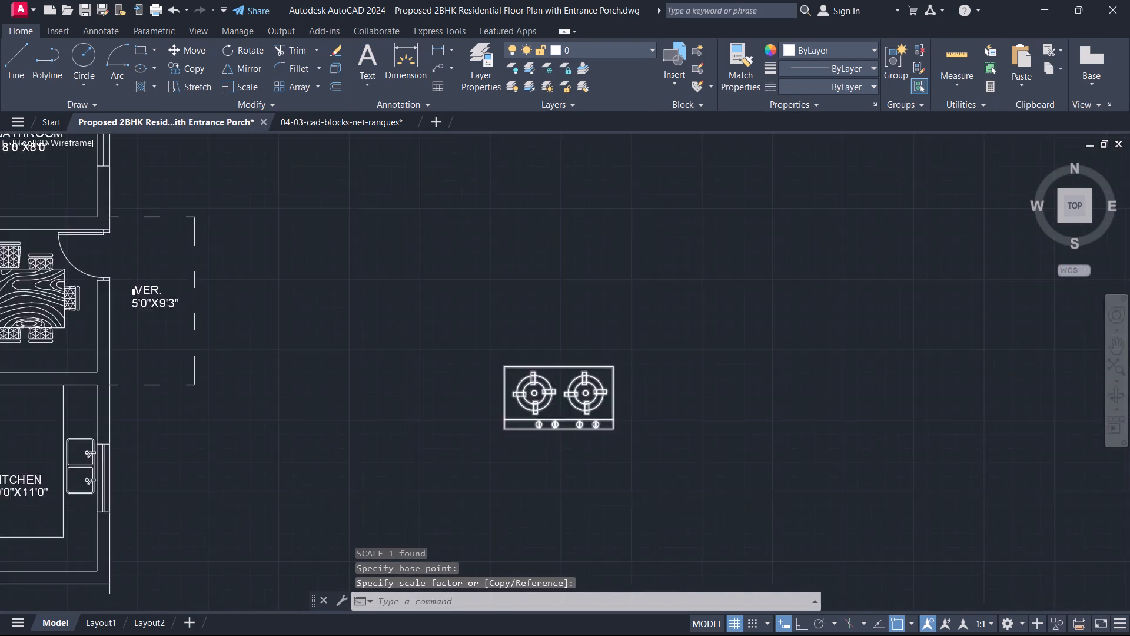
Scale the cooktop down further freehand, again using its lower-left corner as the base point.
scroll(550, 428, "down", 2)
middle_click_drag(514, 452, 611, 453)
scroll(654, 450, "up", 2)
left_click_drag(667, 449, 648, 419)
left_click(608, 375)
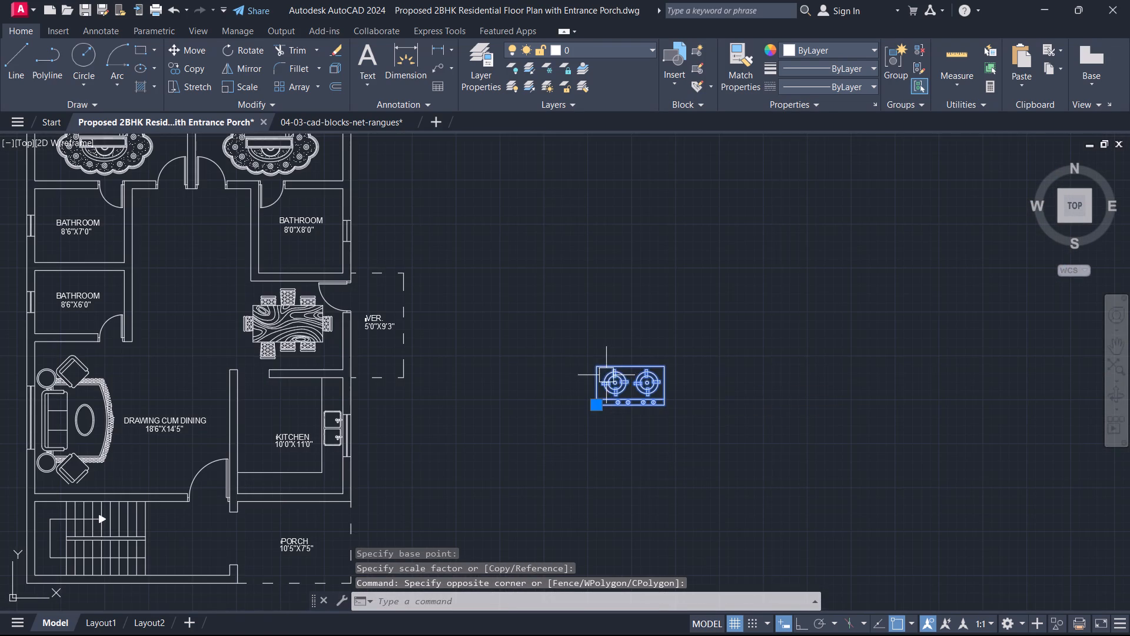
type("SC")
key("space")
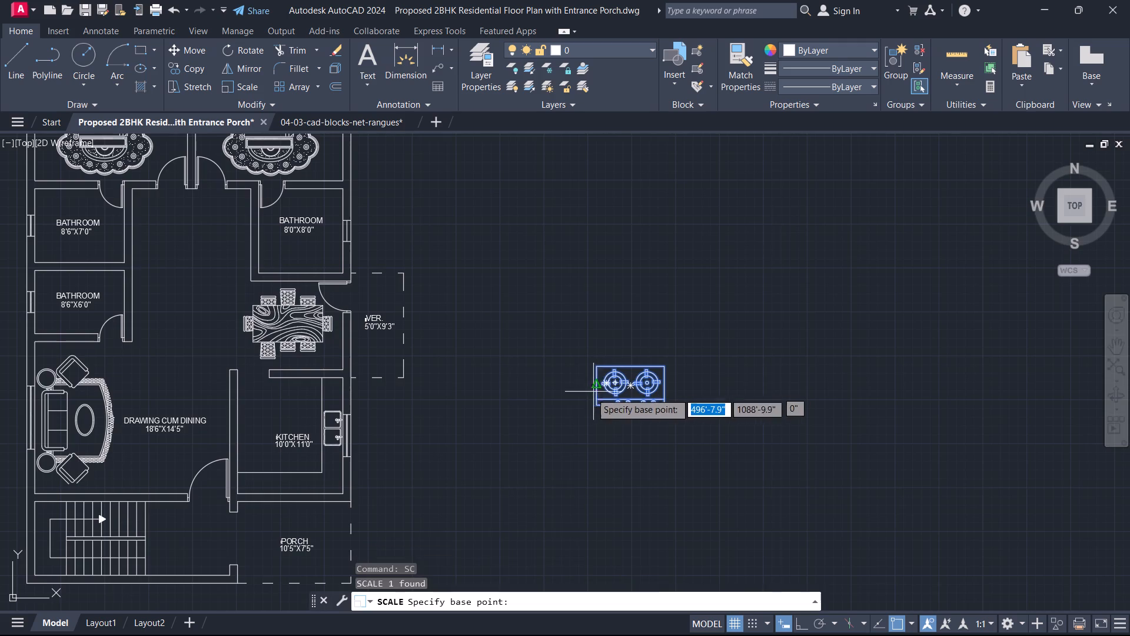
scroll(585, 401, "up", 2)
left_click(609, 408)
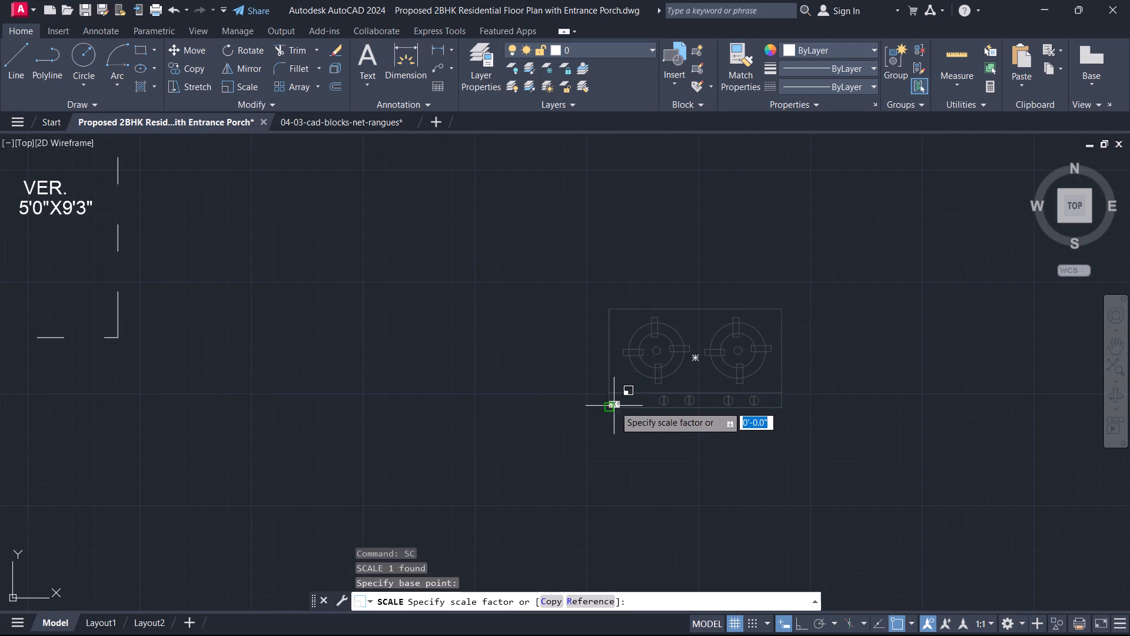
scroll(634, 407, "up", 1)
left_click(665, 392)
key("Escape")
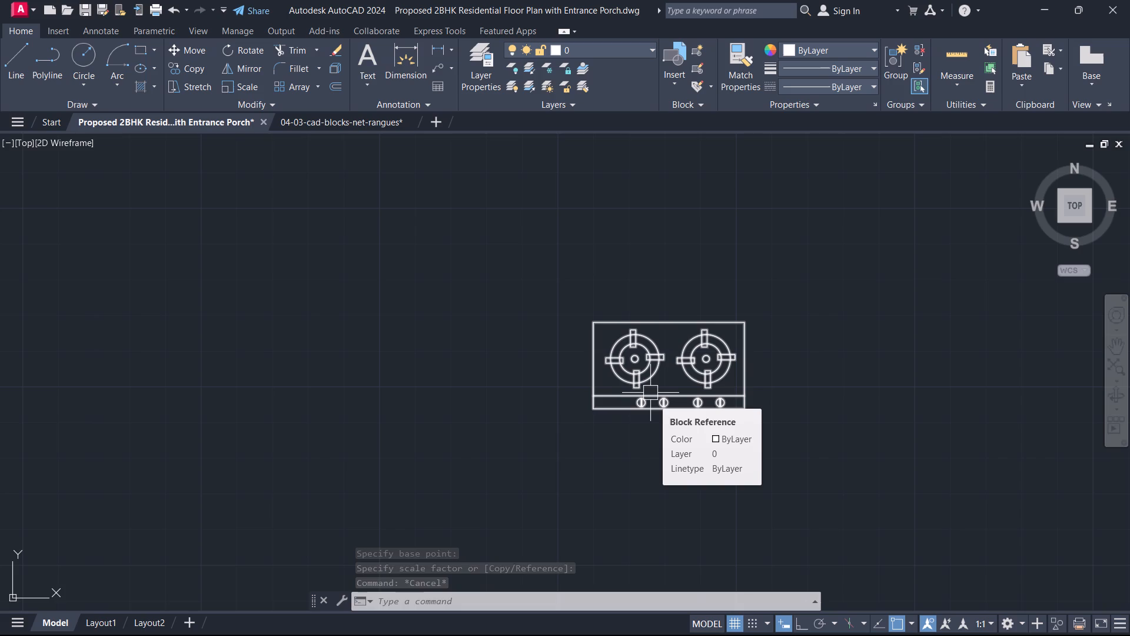
Rotate the cooktop 180 degrees with Ortho on, so its control knobs run along the upper edge.
scroll(650, 393, "down", 1)
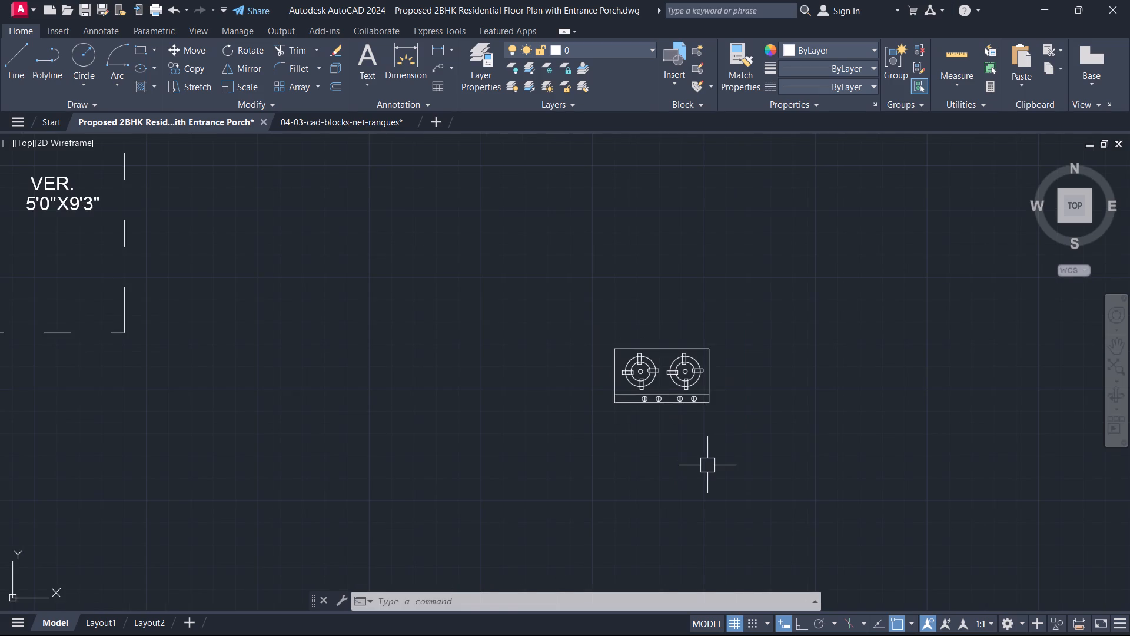
left_click_drag(702, 460, 698, 451)
left_click(599, 321)
key("r")
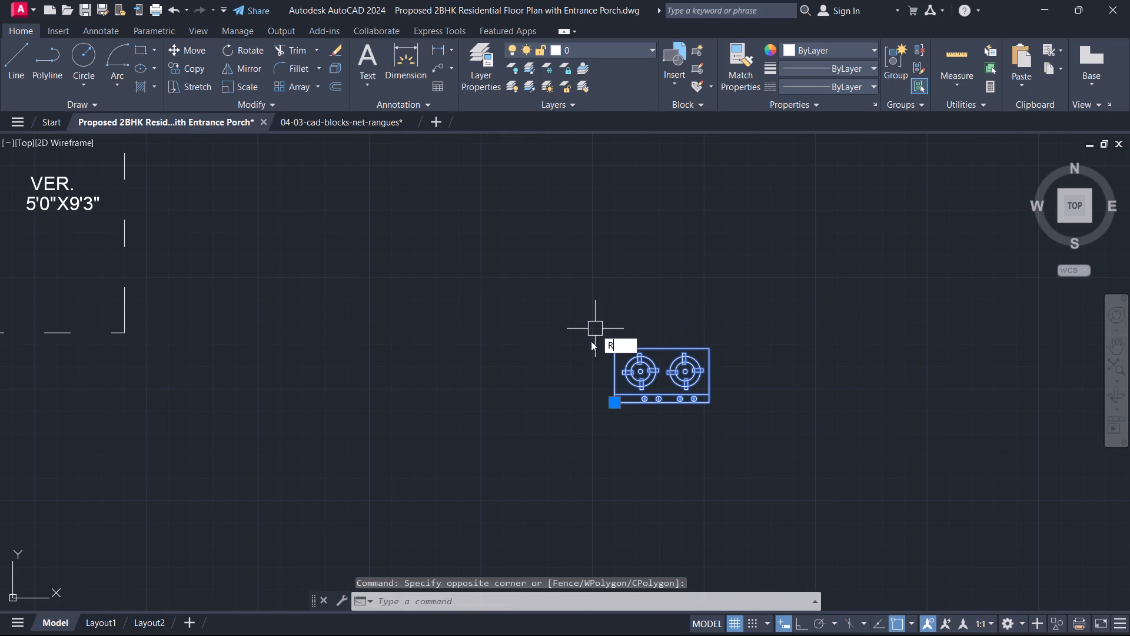
type("O")
key("space")
left_click(619, 274)
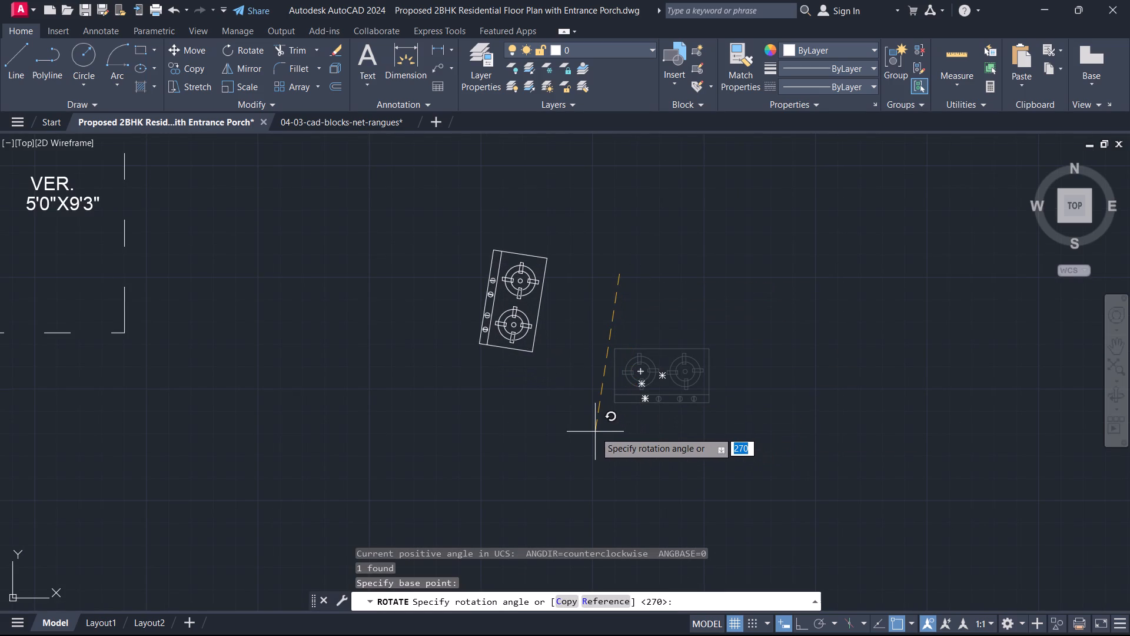
key("F8")
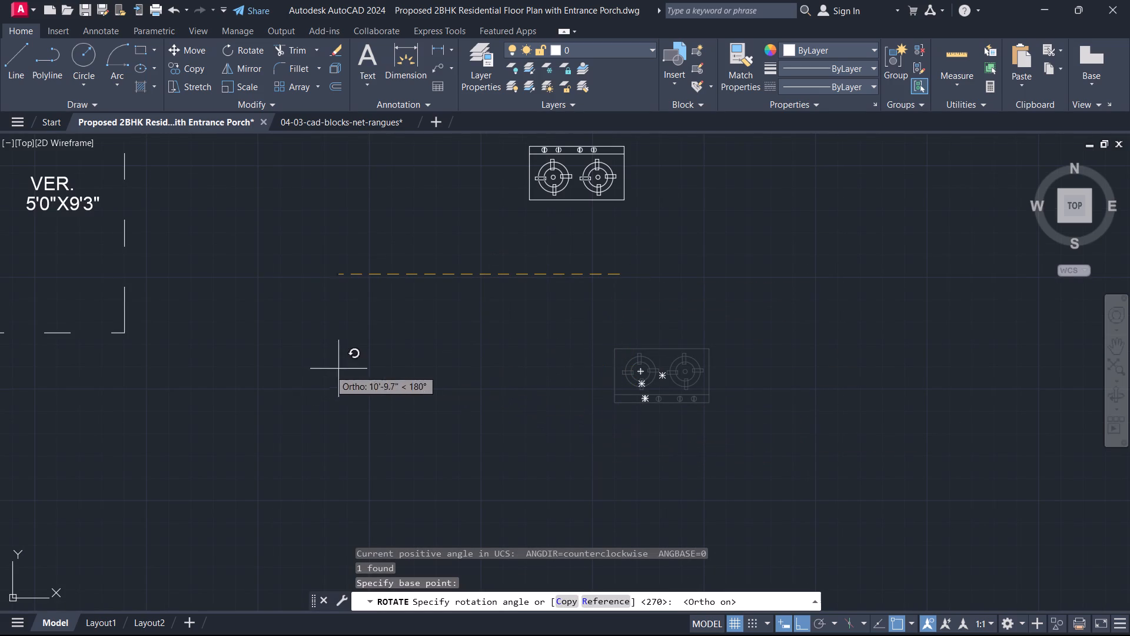
left_click(400, 349)
key("Escape")
Move the cooktop by its bottom-edge midpoint onto the kitchen's lower counter, against the wall next to the porch.
scroll(577, 305, "down", 2)
middle_click_drag(577, 305, 734, 369)
left_click_drag(782, 372, 771, 352)
left_click(689, 243)
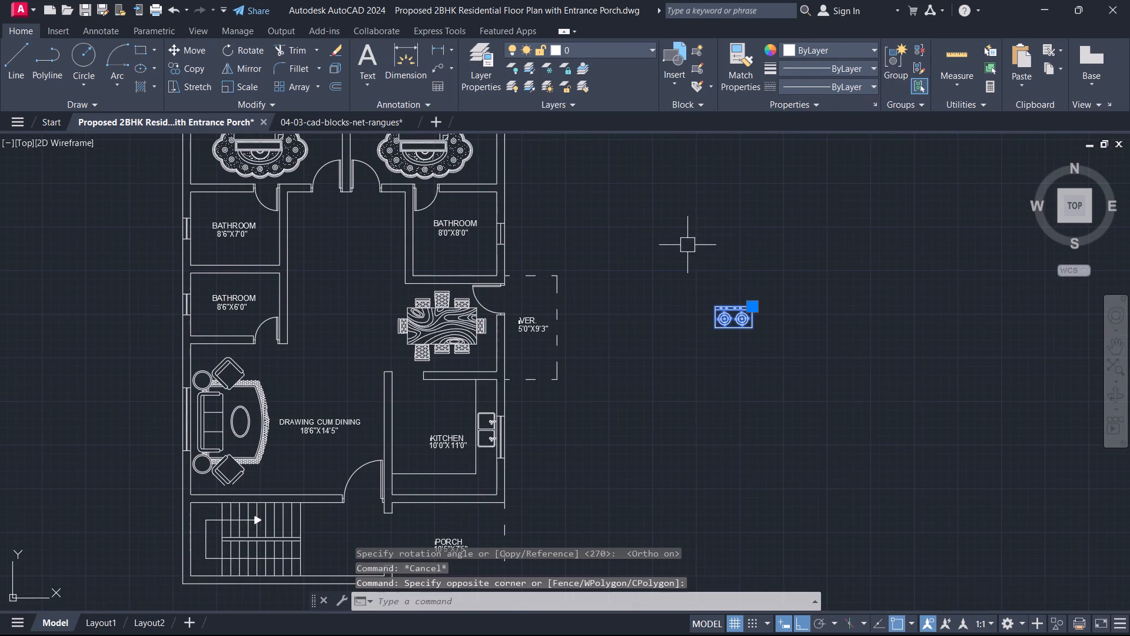
key("m")
key("space")
scroll(706, 277, "up", 1)
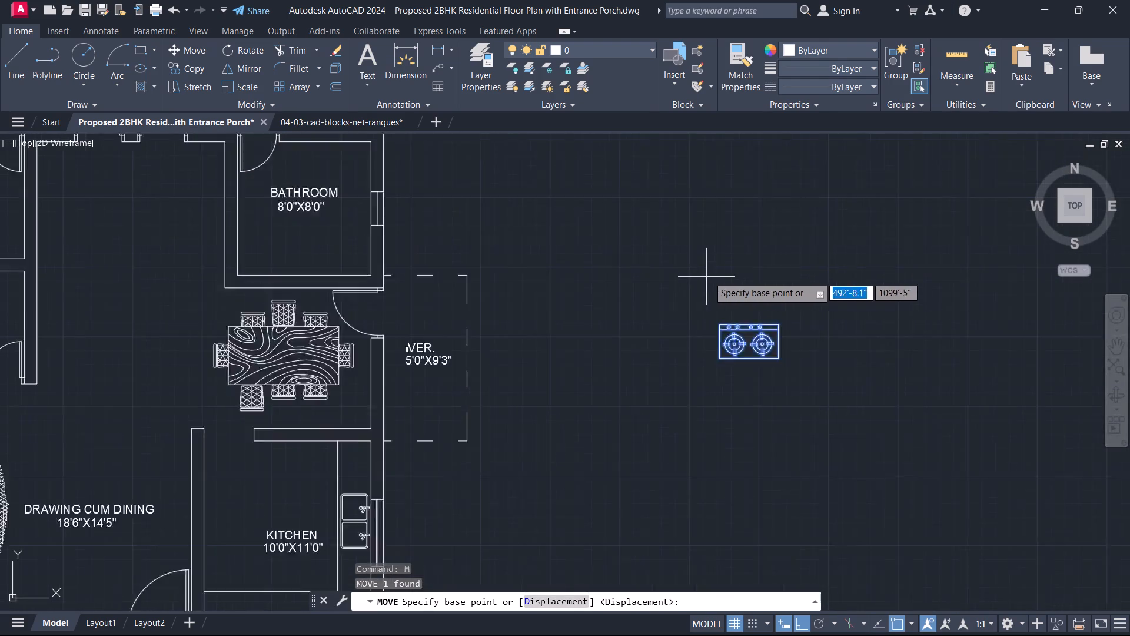
scroll(709, 276, "up", 2)
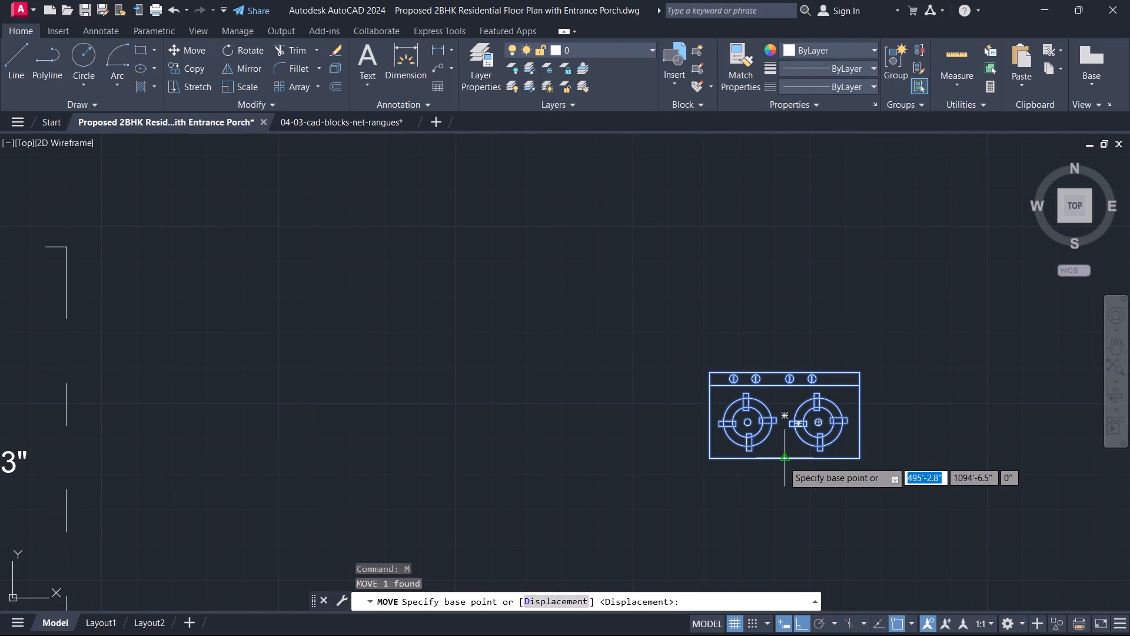
left_click(784, 467)
scroll(752, 488, "down", 3)
middle_click_drag(743, 482, 1129, 312)
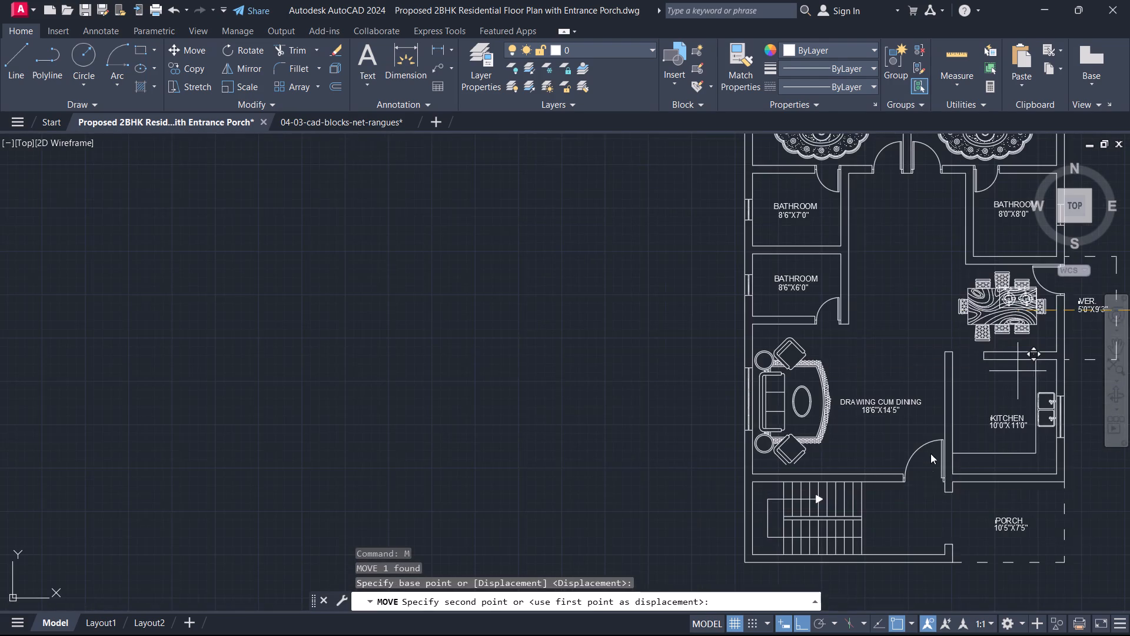
scroll(1041, 467, "up", 3)
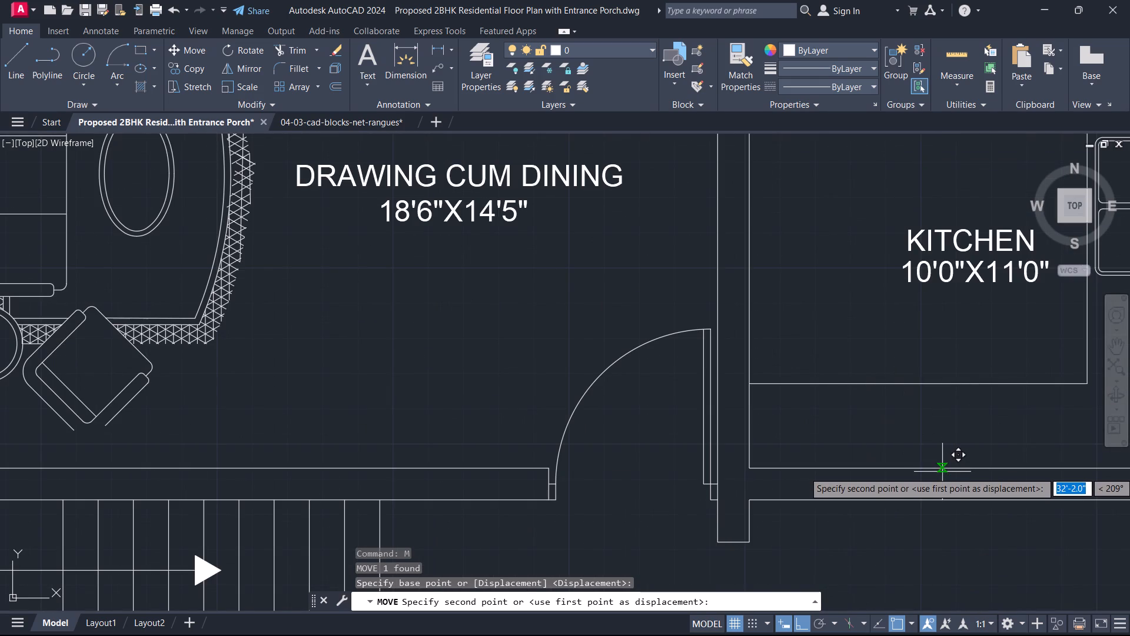
left_click(936, 467)
key("Escape")
Scale the cooktop down freehand from its bottom-edge midpoint so it fits within the depth of the kitchen counter.
left_click(997, 432)
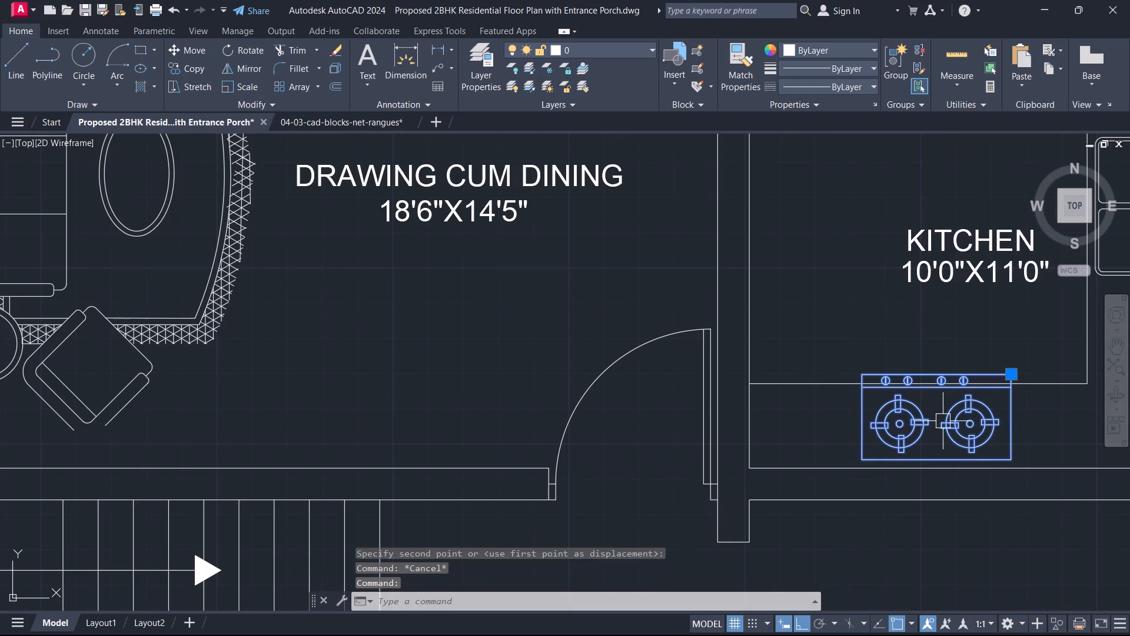
key("s")
key("c")
key("space")
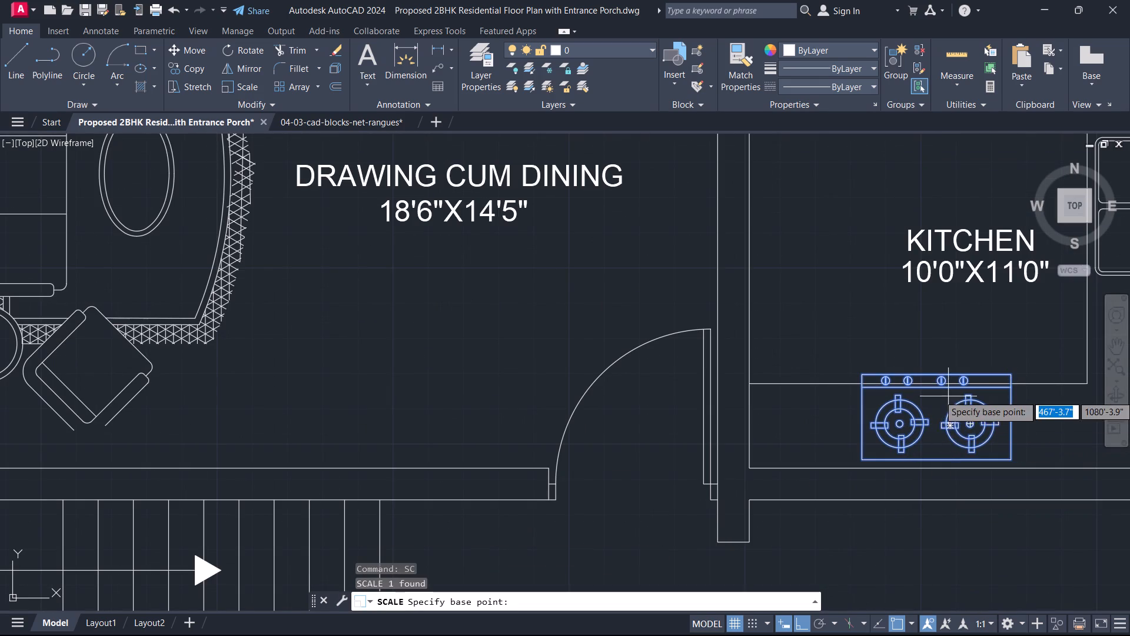
scroll(956, 403, "up", 1)
left_click(925, 494)
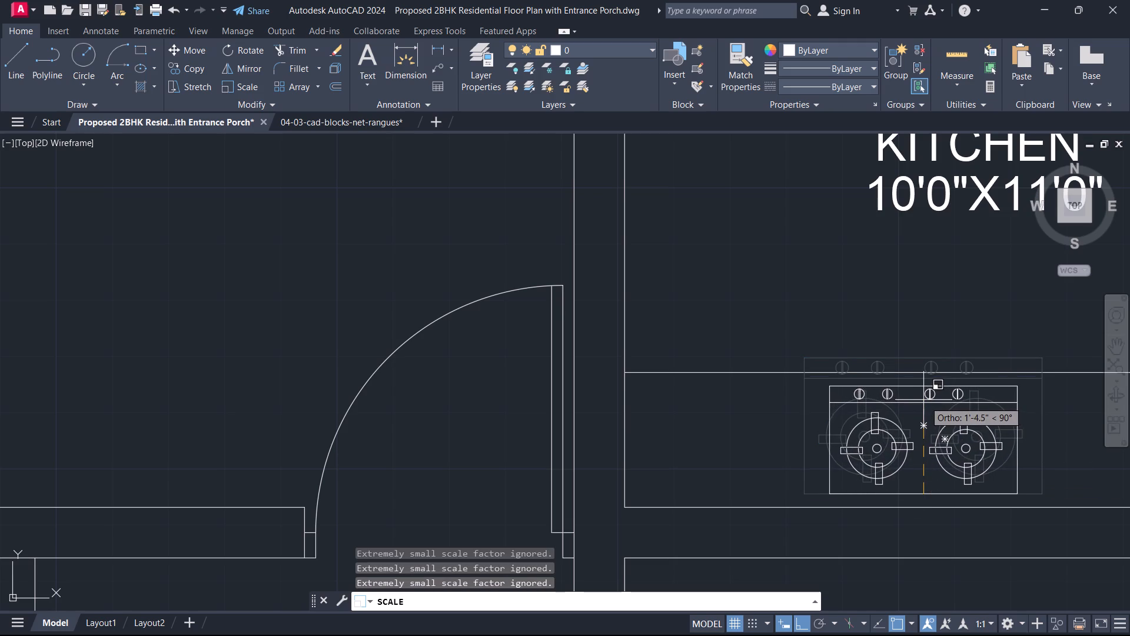
left_click(919, 395)
key("Escape")
Review the kitchen with its cooktop, the furnished rooms and the still empty bathrooms on the plan.
scroll(898, 424, "down", 2)
middle_click_drag(898, 425, 789, 423)
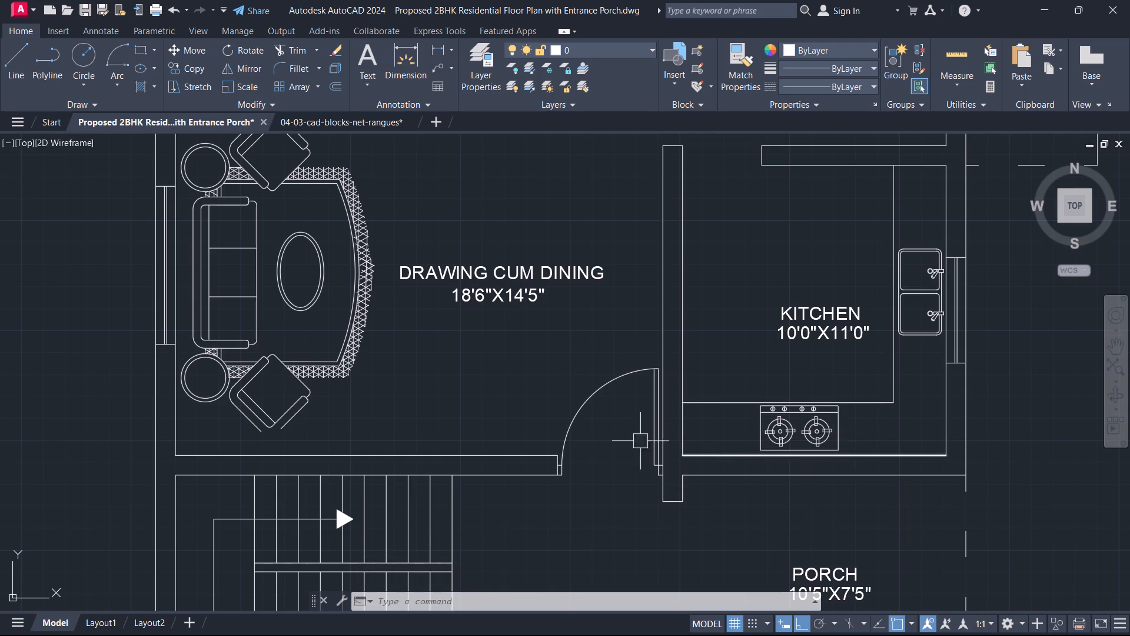
scroll(806, 372, "down", 3)
scroll(603, 441, "up", 1)
middle_click_drag(781, 431, 737, 585)
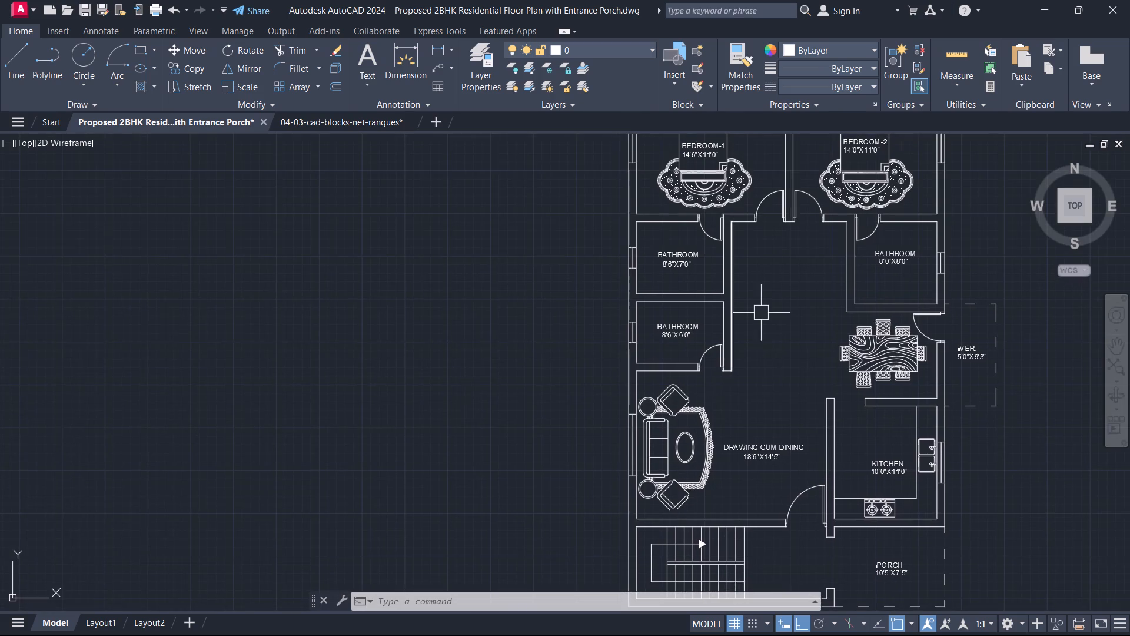
scroll(767, 308, "down", 1)
middle_click_drag(767, 308, 735, 432)
scroll(740, 449, "up", 1)
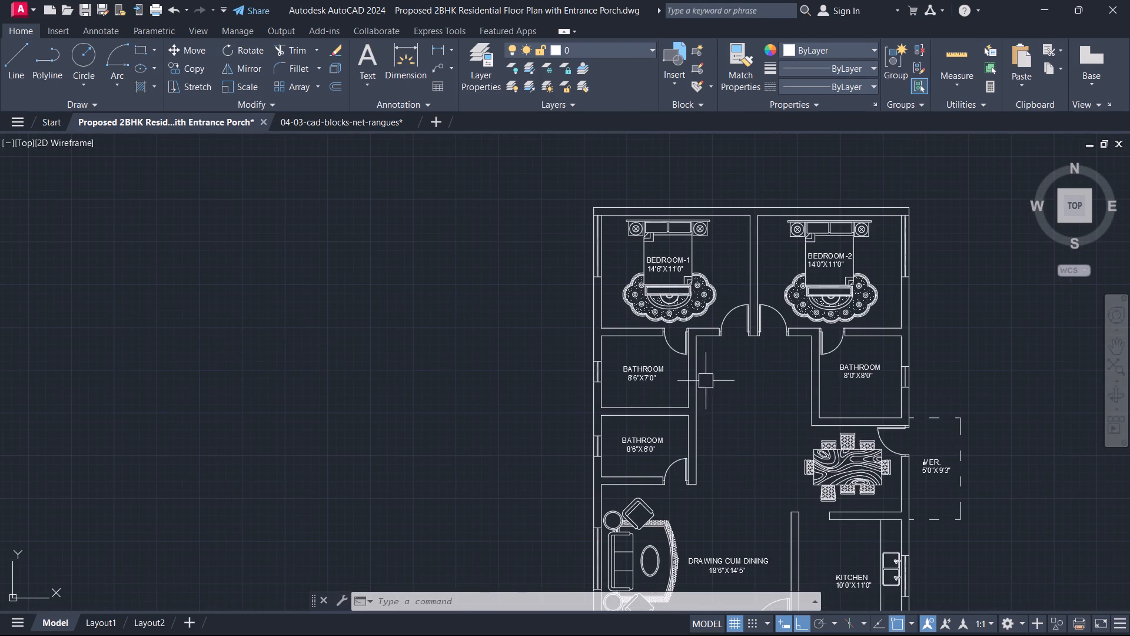
middle_click_drag(702, 363, 843, 362)
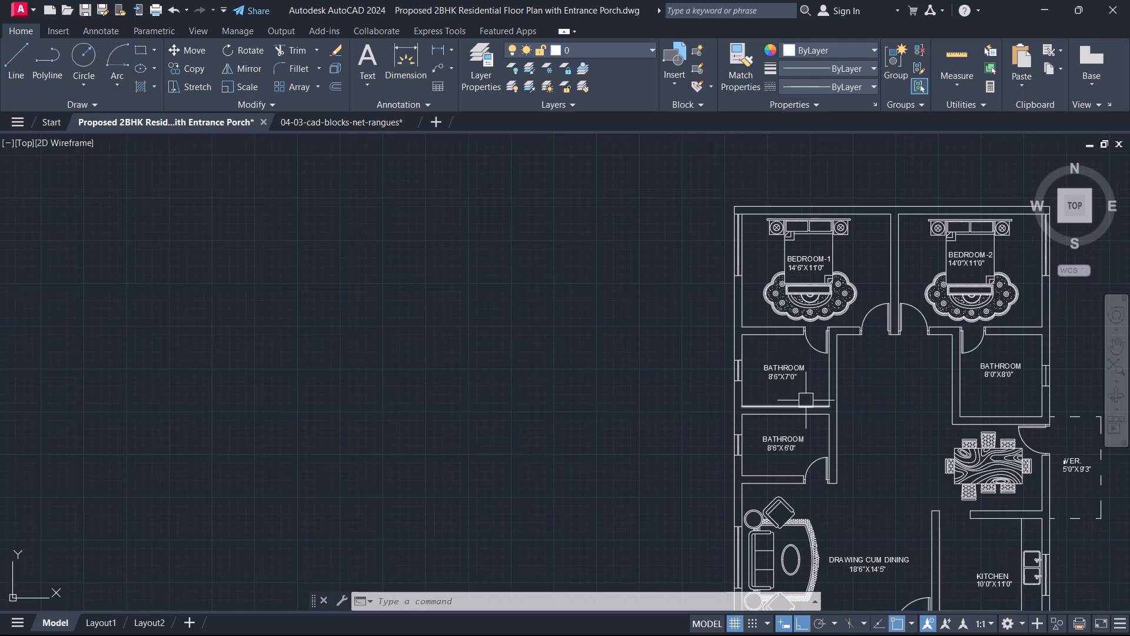
middle_click_drag(806, 400, 654, 379)
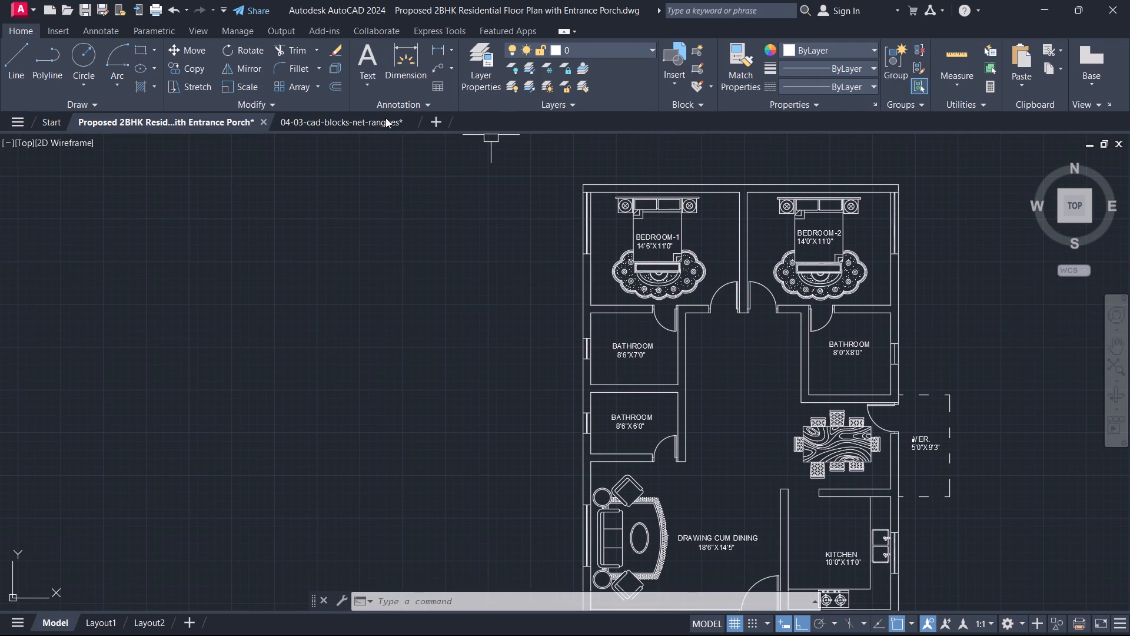
Close the 04-03-cad-blocks-net-rangues library drawing without saving its changes.
left_click(408, 121)
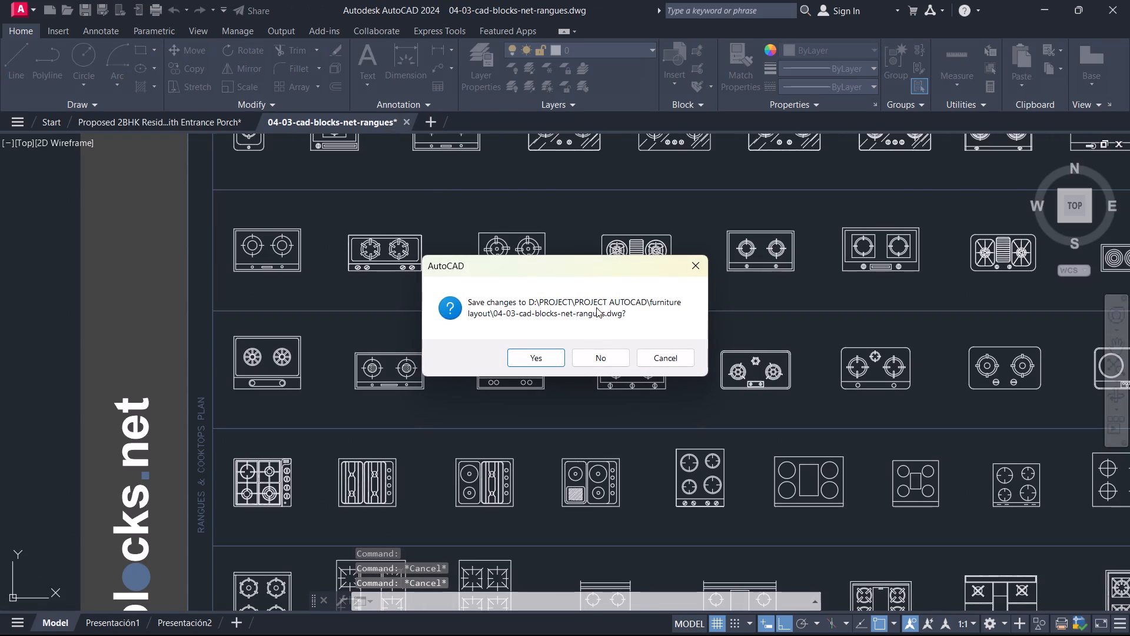
left_click(589, 358)
Insert the Toilet - Imperial block from the architectural tool palette in the empty space west of the bathrooms, then close the palette.
middle_click_drag(523, 333, 513, 328)
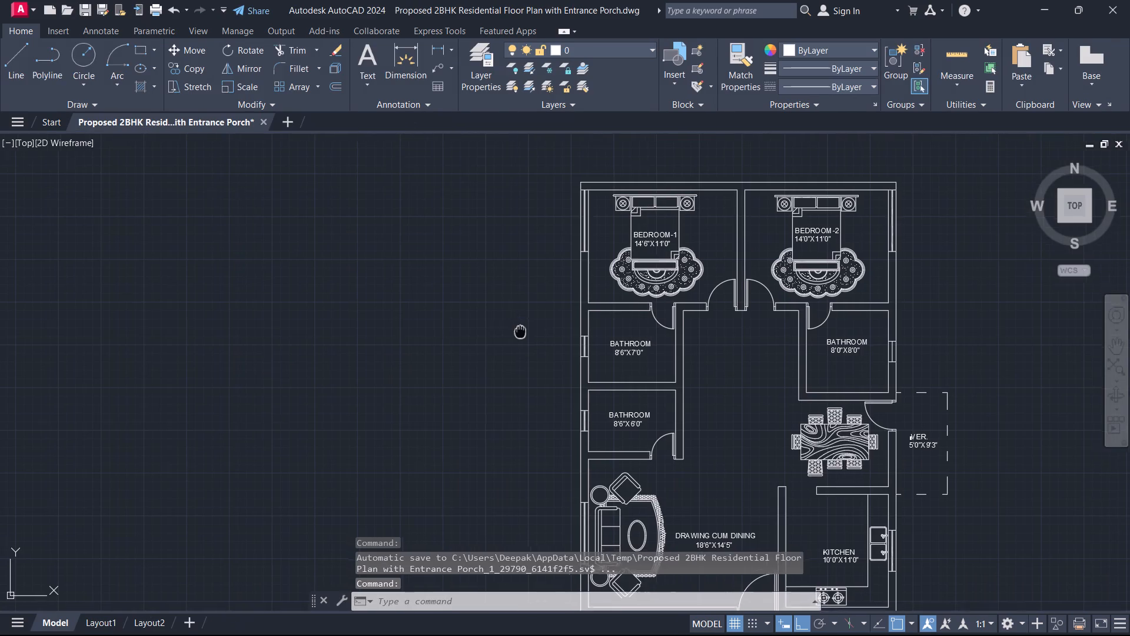
middle_click_drag(513, 328, 381, 334)
key("t")
type("P")
key("space")
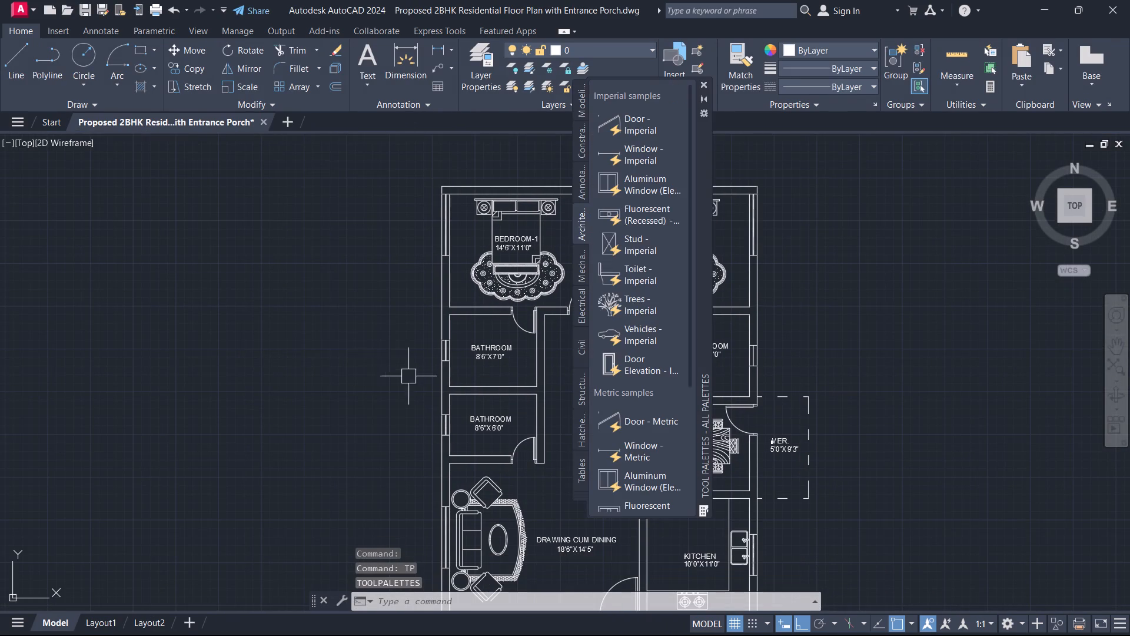
scroll(620, 317, "up", 2)
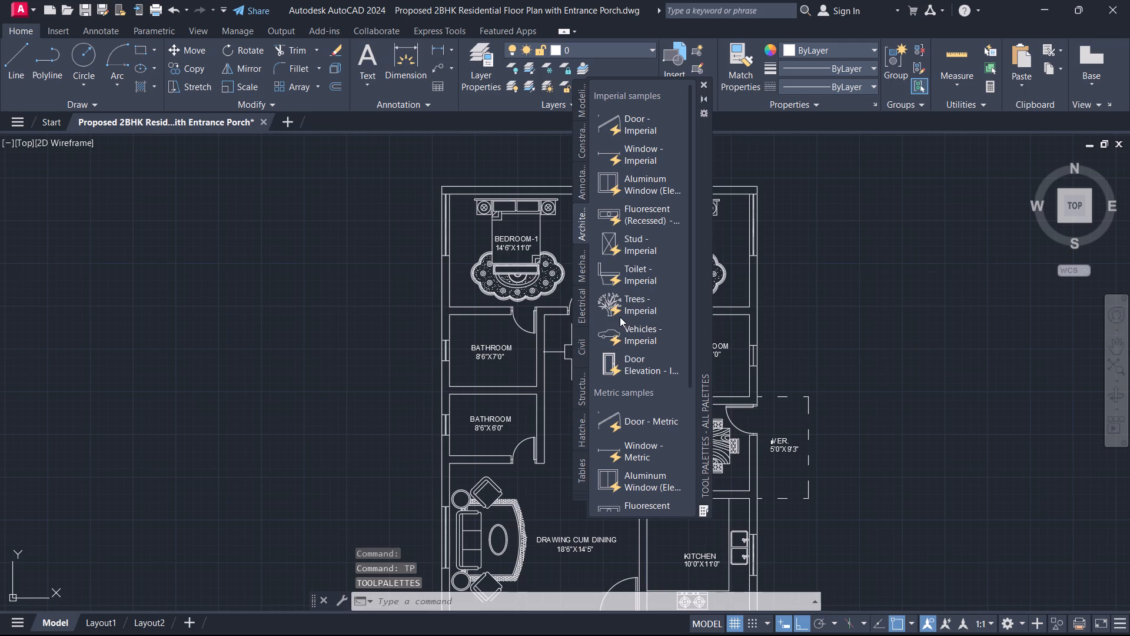
left_click(632, 277)
left_click(199, 342)
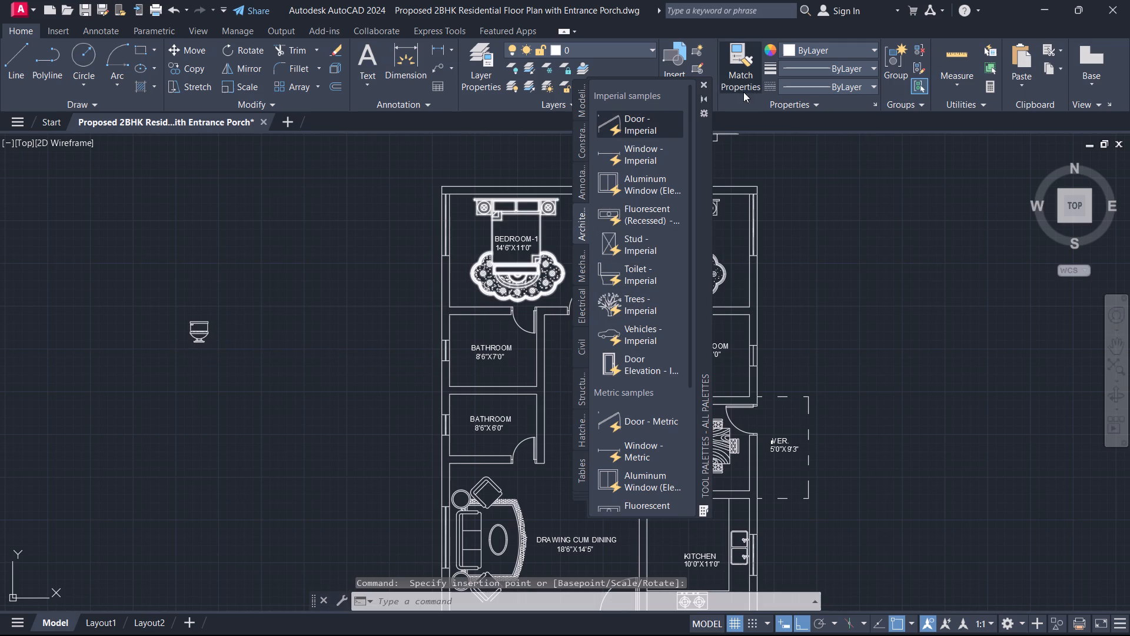
left_click(706, 85)
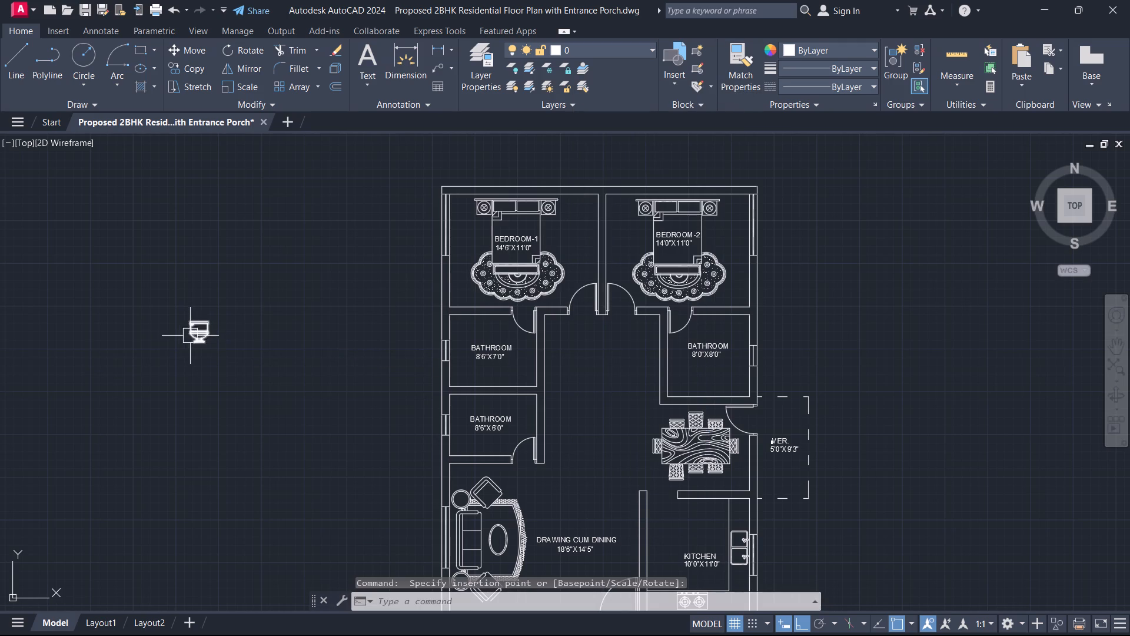
Set the inserted toilet block's view to Elongated (Plan).
left_click(194, 334)
scroll(190, 355, "up", 2)
left_click(181, 330)
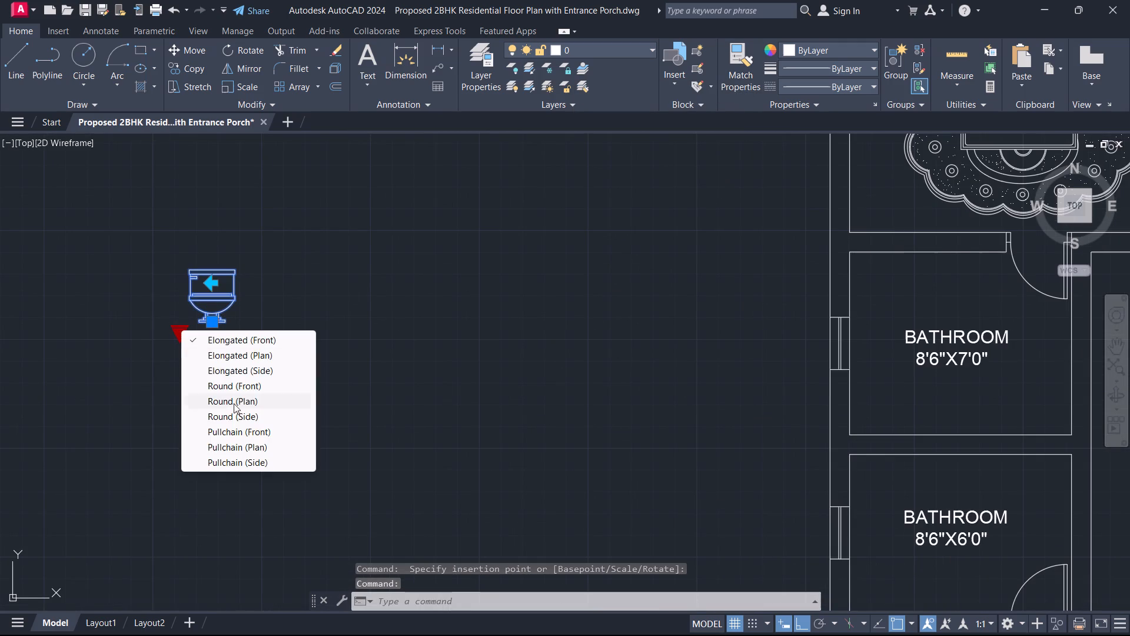
left_click(252, 359)
scroll(231, 398, "down", 1)
middle_click_drag(231, 399, 420, 393)
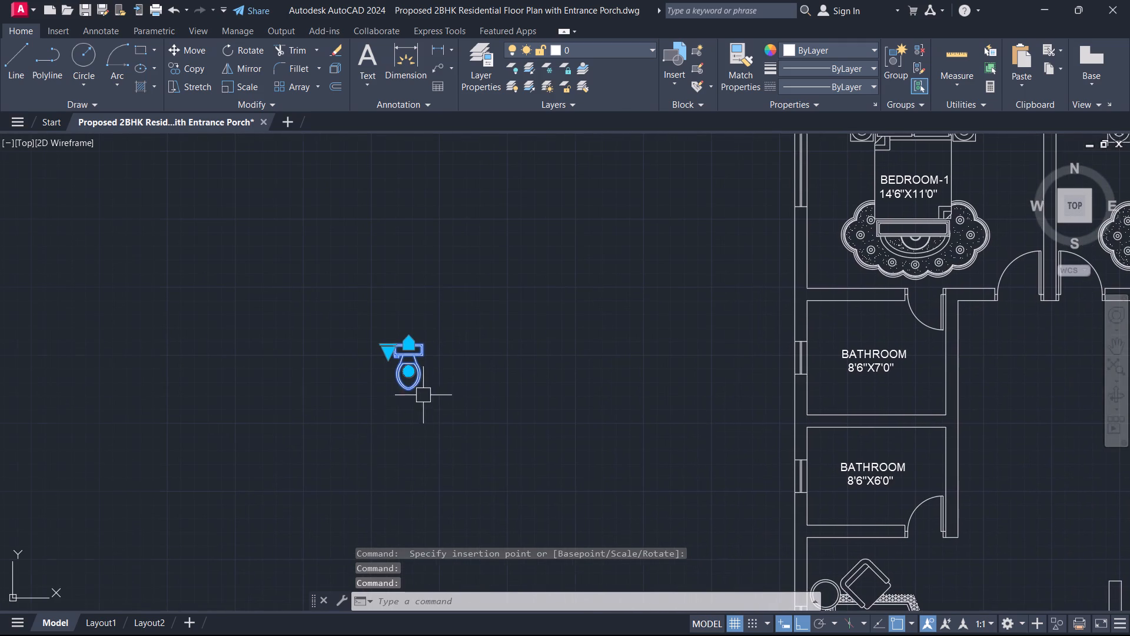
Switch the toilet block beside the plan to the Pullchain (Plan) variant.
scroll(431, 401, "up", 1)
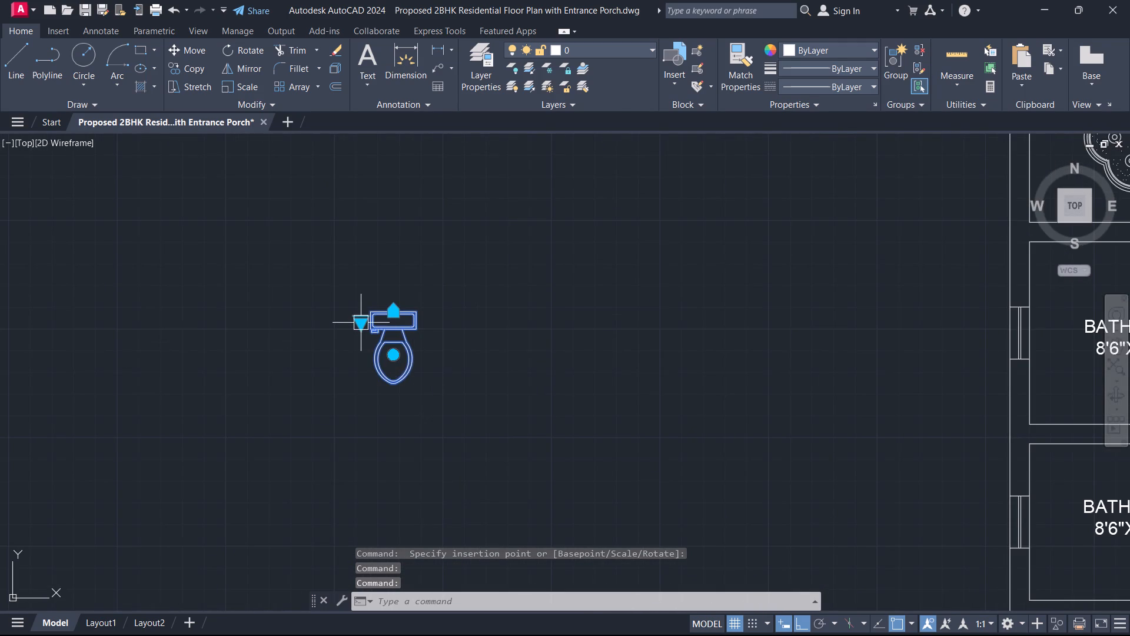
left_click(360, 321)
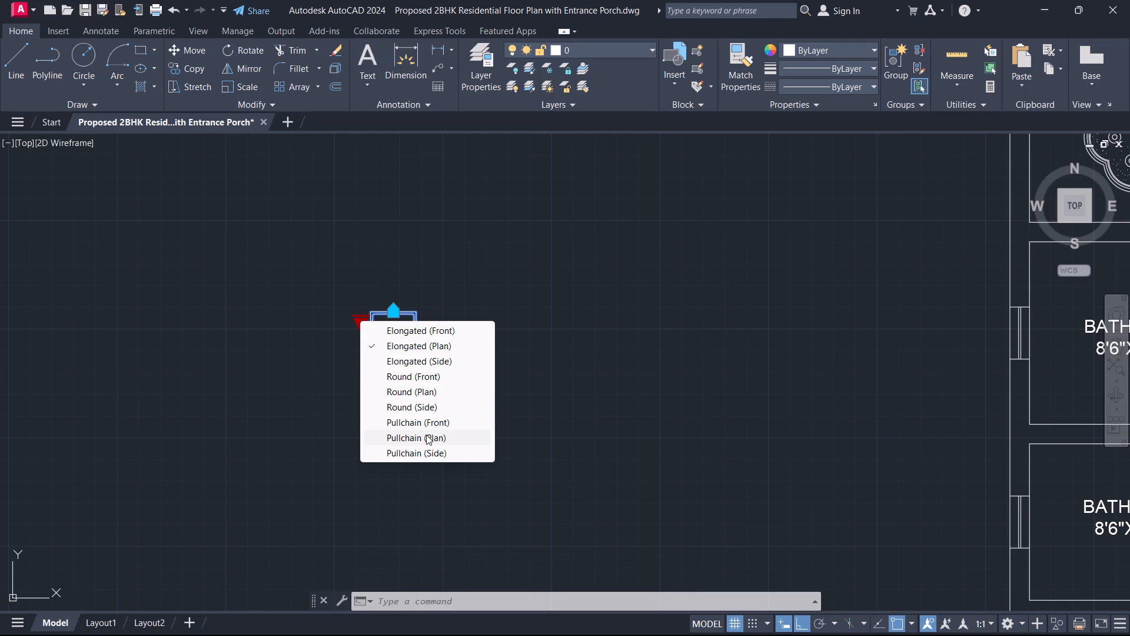
left_click(426, 435)
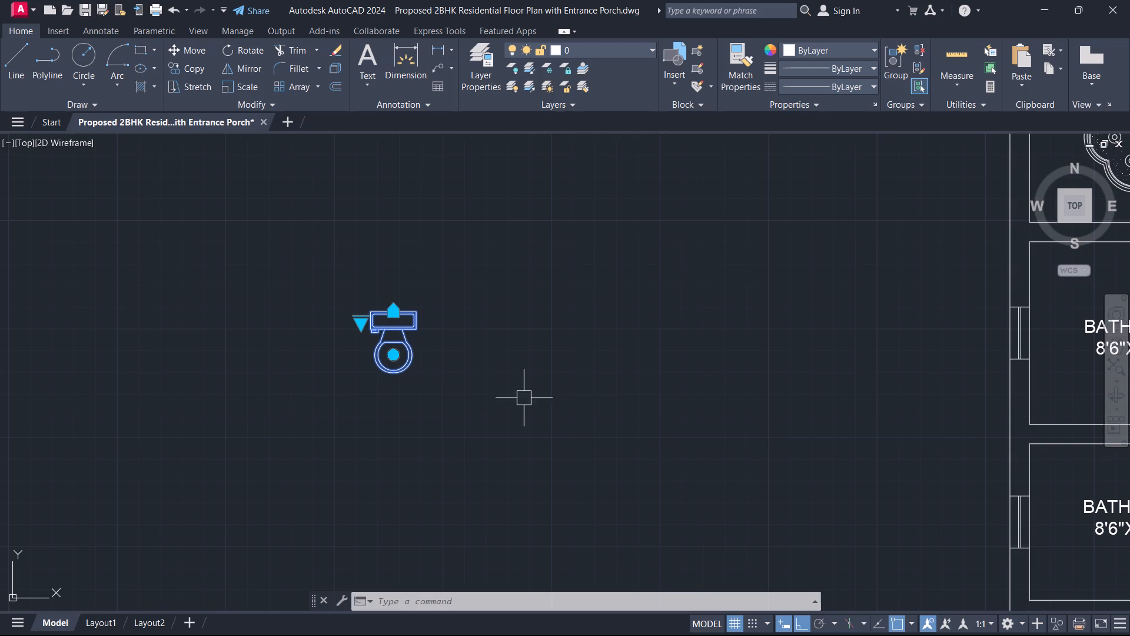
Rotate the toilet block 90° about the tank so its bowl points toward the floor plan.
left_click_drag(506, 409, 497, 401)
left_click(279, 233)
key("r")
type("O")
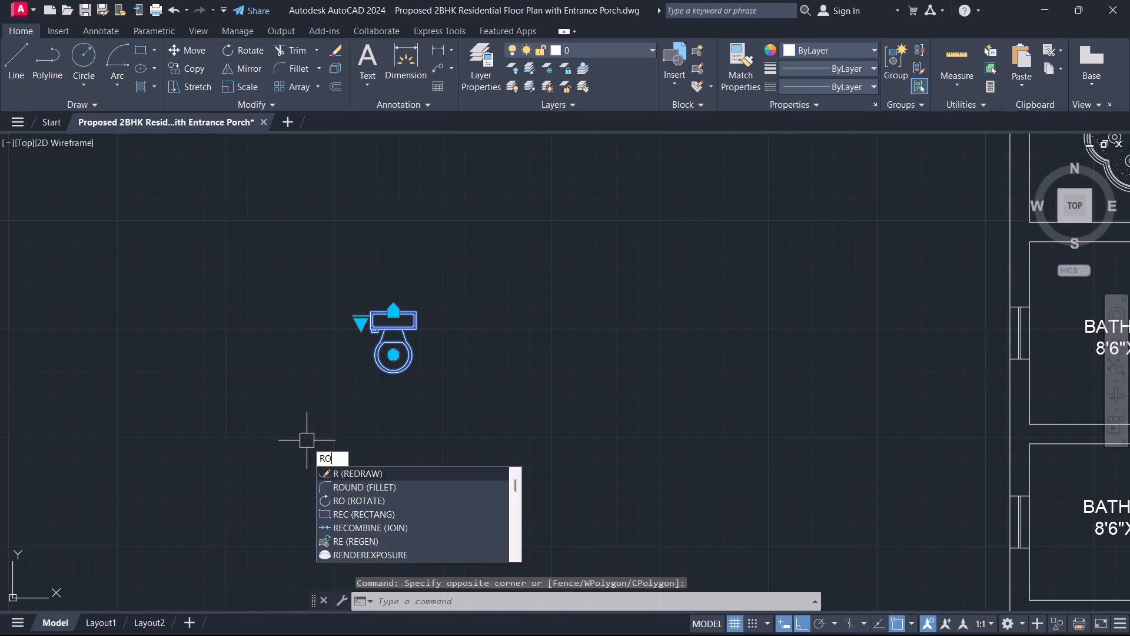
key("space")
scroll(407, 365, "up", 2)
left_click(375, 234)
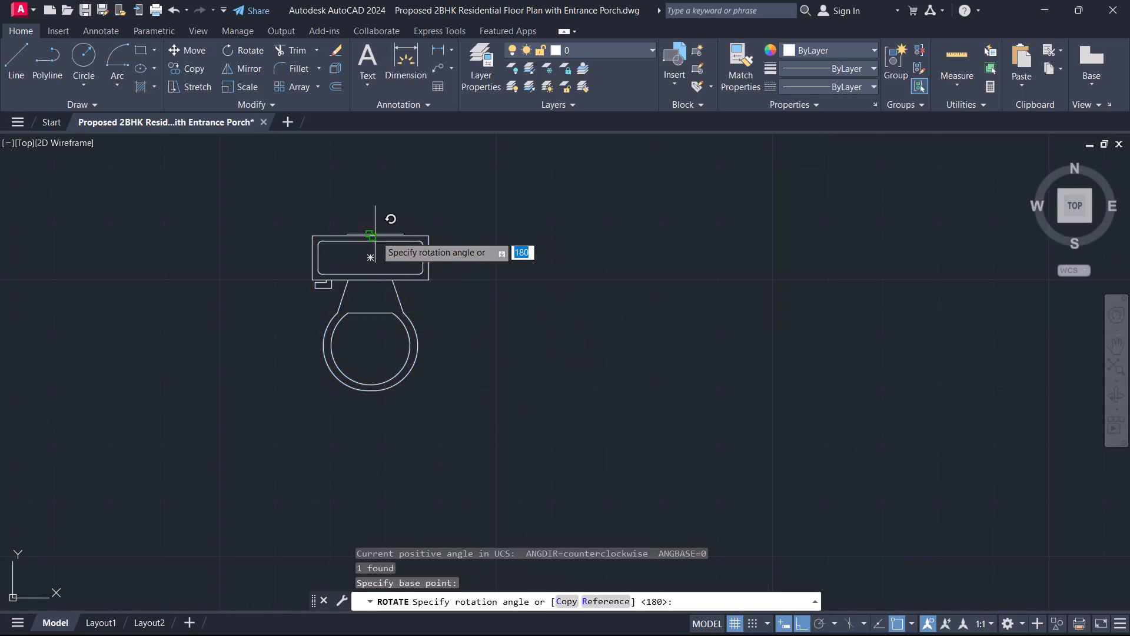
left_click(361, 153)
key("Escape")
Copy the toilet from its tank's back edge to the window-side wall of the 8'6"X7'0" bathroom.
scroll(421, 228, "down", 3)
middle_click_drag(422, 230, 471, 322)
left_click(530, 379)
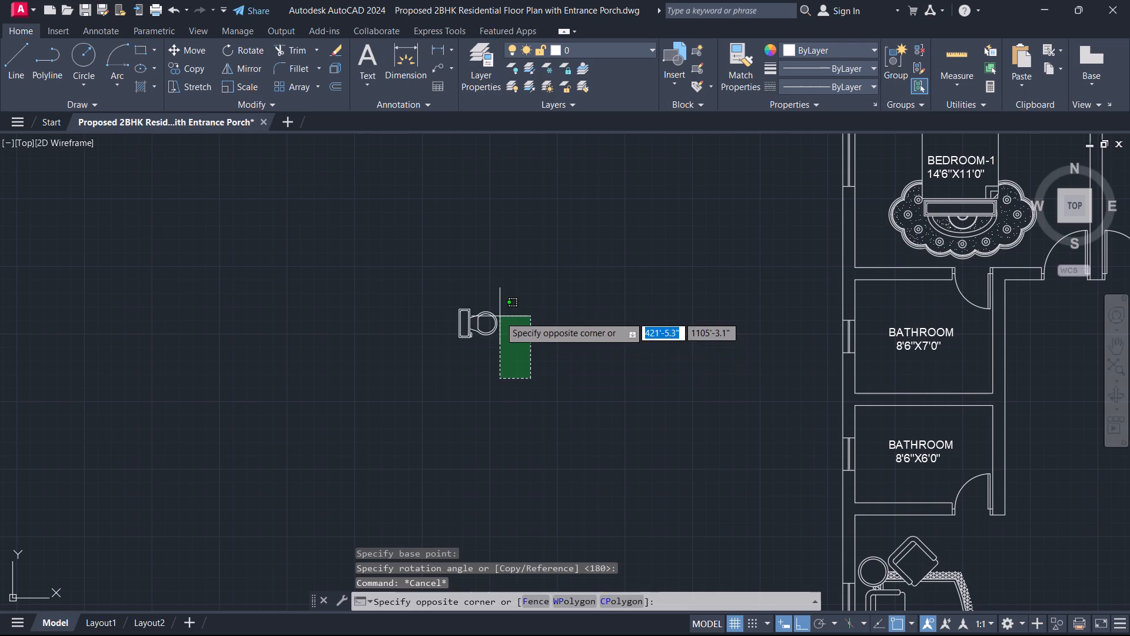
left_click(490, 304)
key("c")
type("O")
key("space")
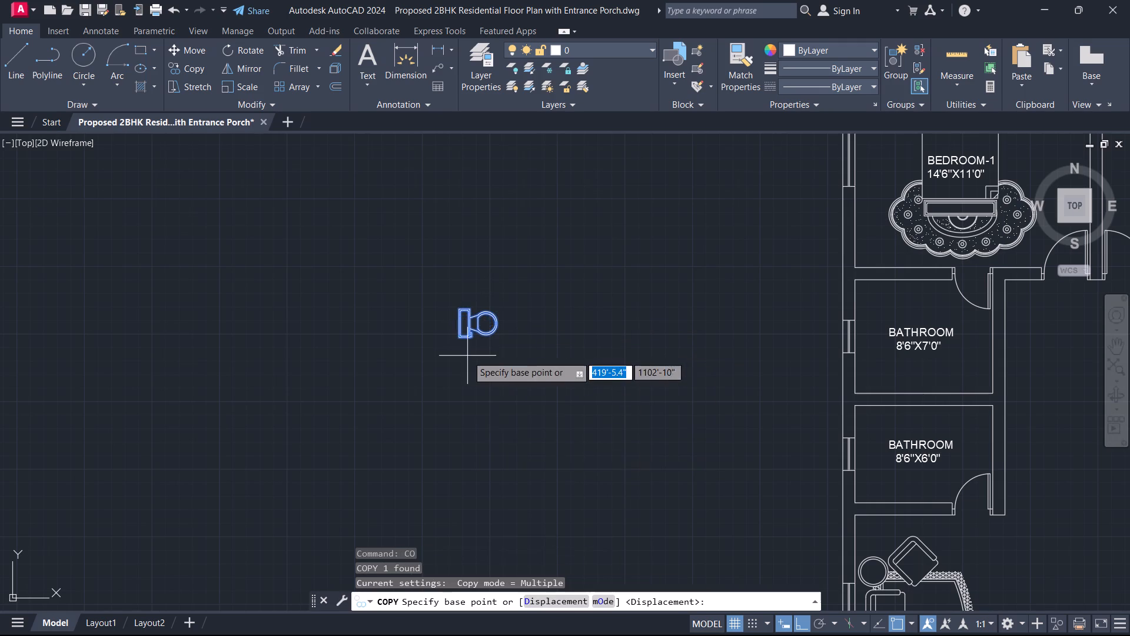
scroll(467, 356, "up", 2)
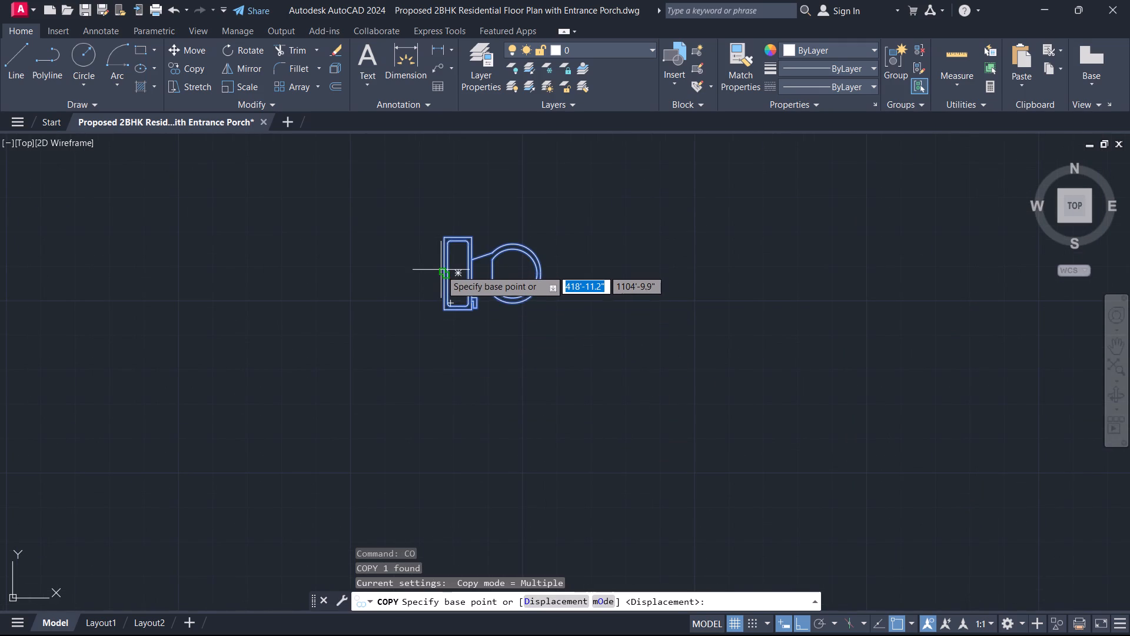
left_click(435, 270)
scroll(550, 297, "down", 2)
middle_click_drag(550, 297, 177, 426)
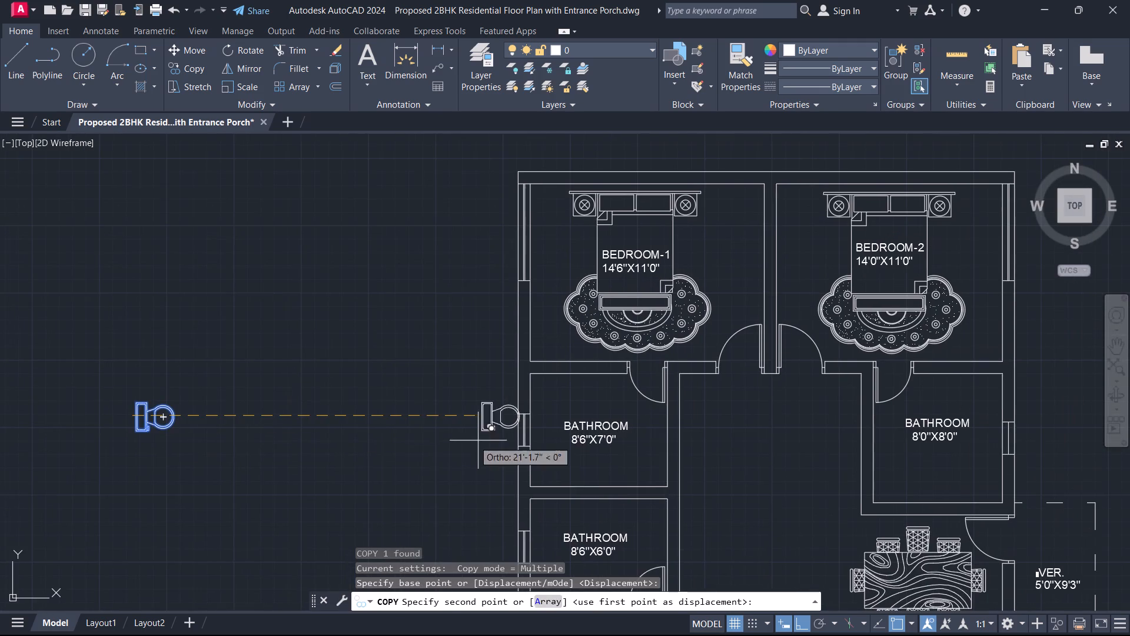
scroll(543, 438, "up", 1)
left_click(520, 426)
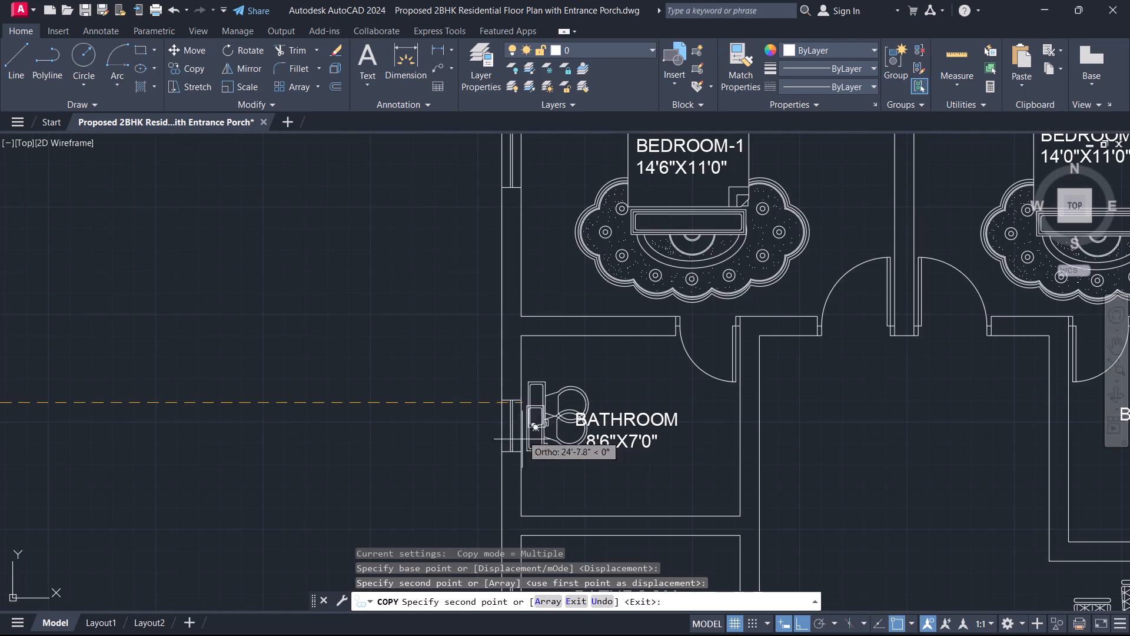
Place another toilet copy at the window-side wall of the 8'6"X6'0" bathroom and finish copying.
scroll(582, 487, "down", 1)
middle_click_drag(574, 548, 646, 379)
scroll(624, 409, "up", 2)
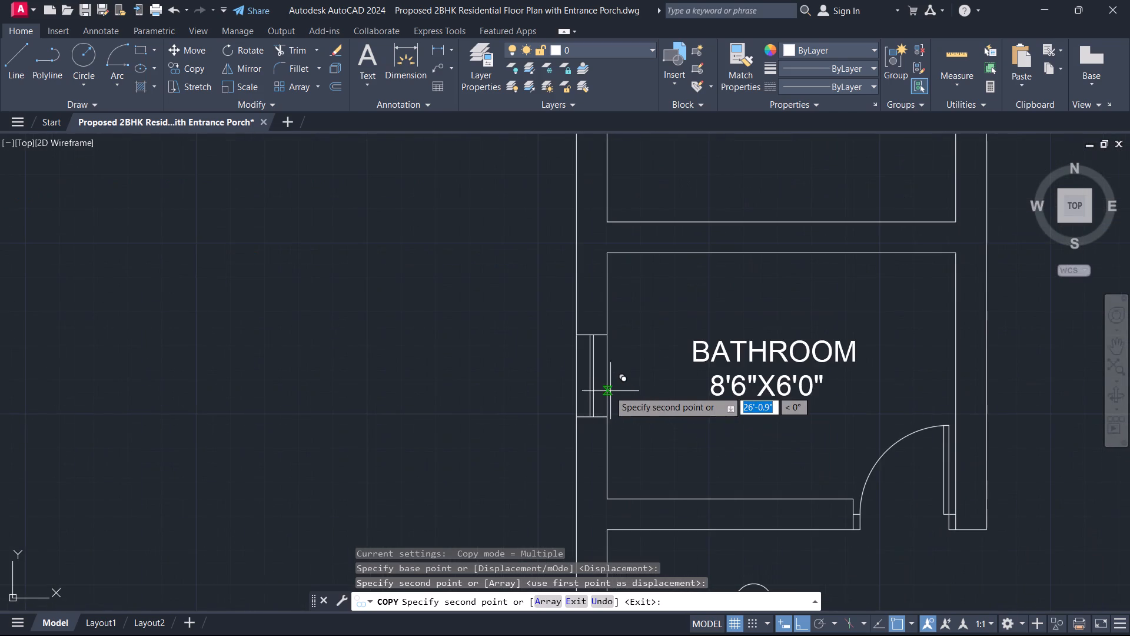
left_click(605, 377)
key("Escape")
Move the 8'6"X6'0" bathroom label horizontally away from the toilet so they no longer overlap.
scroll(649, 422, "down", 4)
scroll(679, 416, "up", 1)
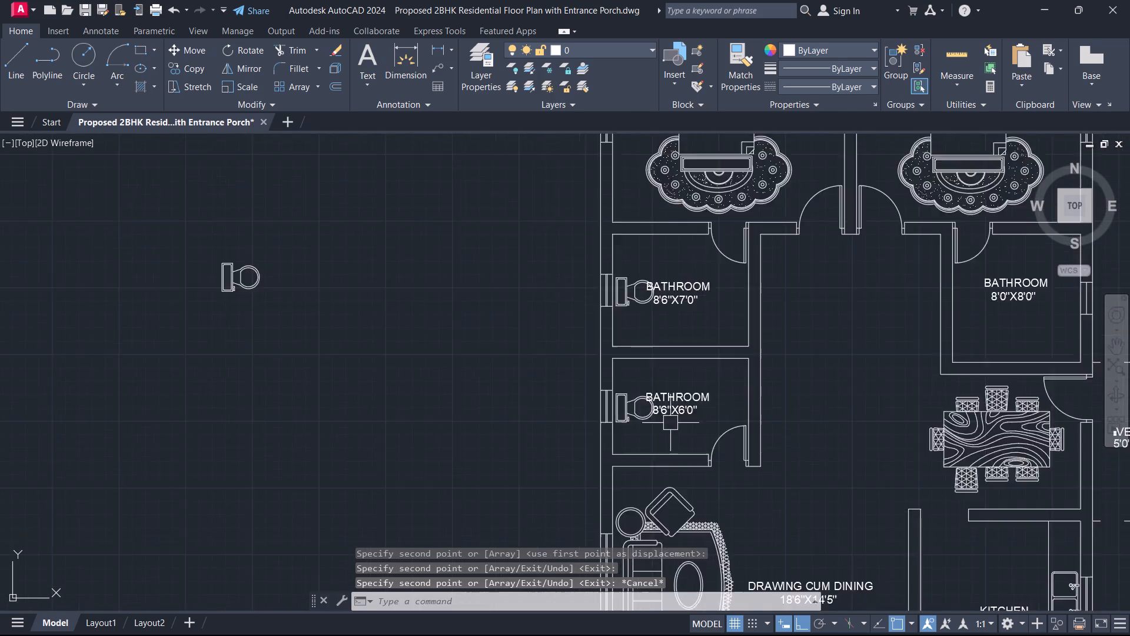
scroll(670, 424, "up", 2)
left_click(723, 393)
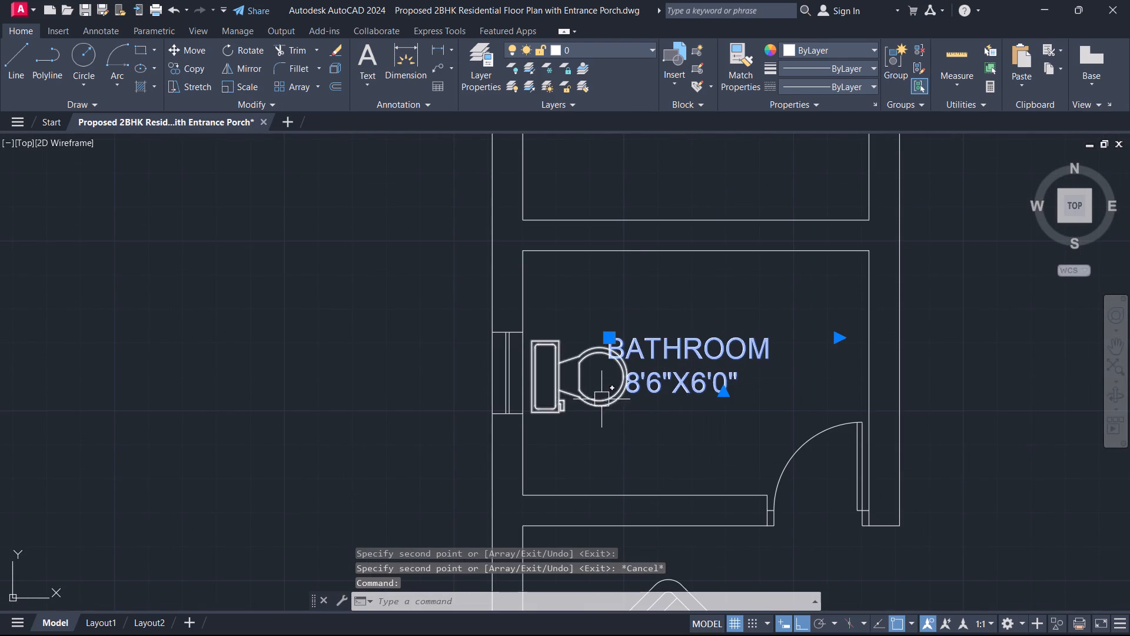
left_click(597, 402)
key("Escape")
left_click(715, 380)
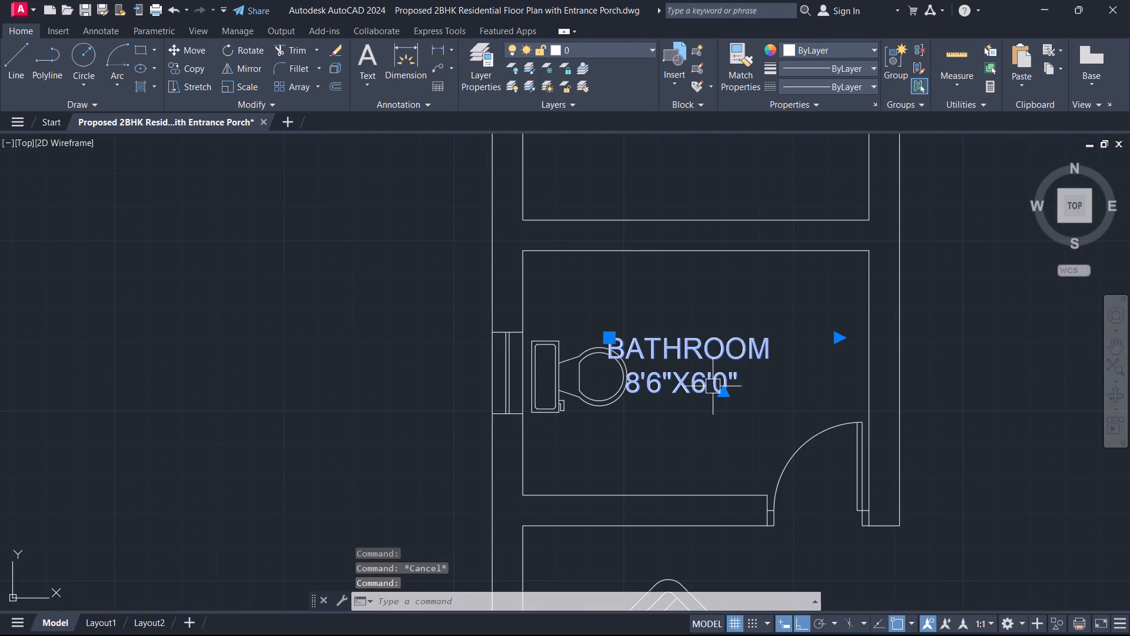
key("m")
key("space")
left_click(695, 387)
left_click(726, 388)
key("Escape")
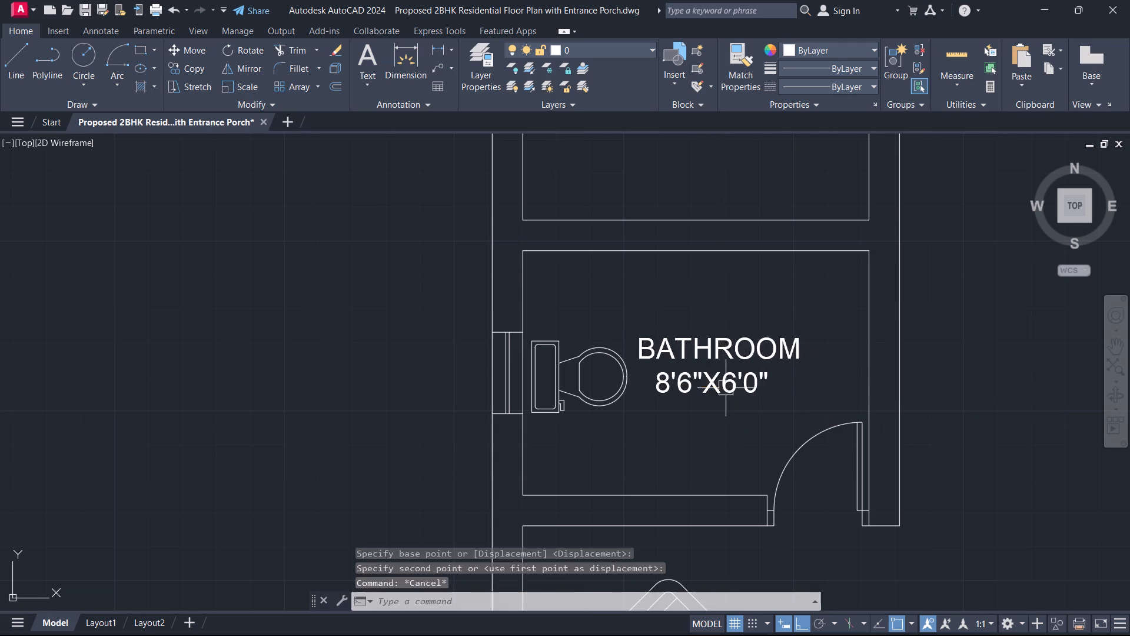
Move the 8'6"X7'0" bathroom label horizontally away from the toilet so they no longer overlap.
scroll(708, 377, "down", 4)
middle_click_drag(708, 377, 727, 452)
scroll(708, 395, "up", 3)
left_click(723, 380)
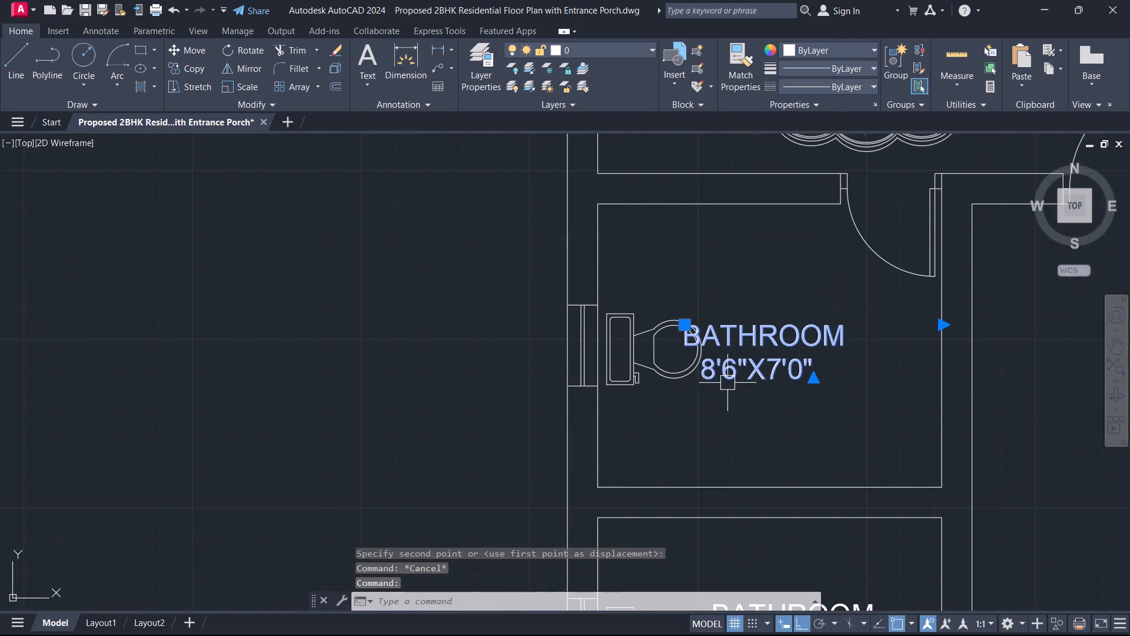
type("M")
key("space")
left_click(728, 385)
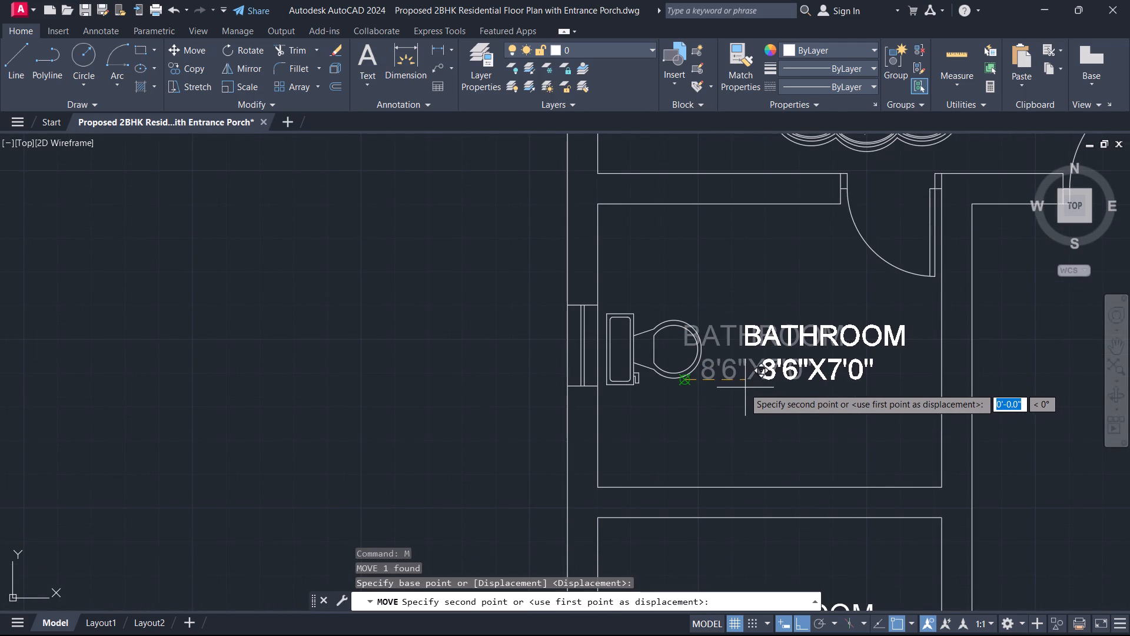
left_click(734, 418)
key("Escape")
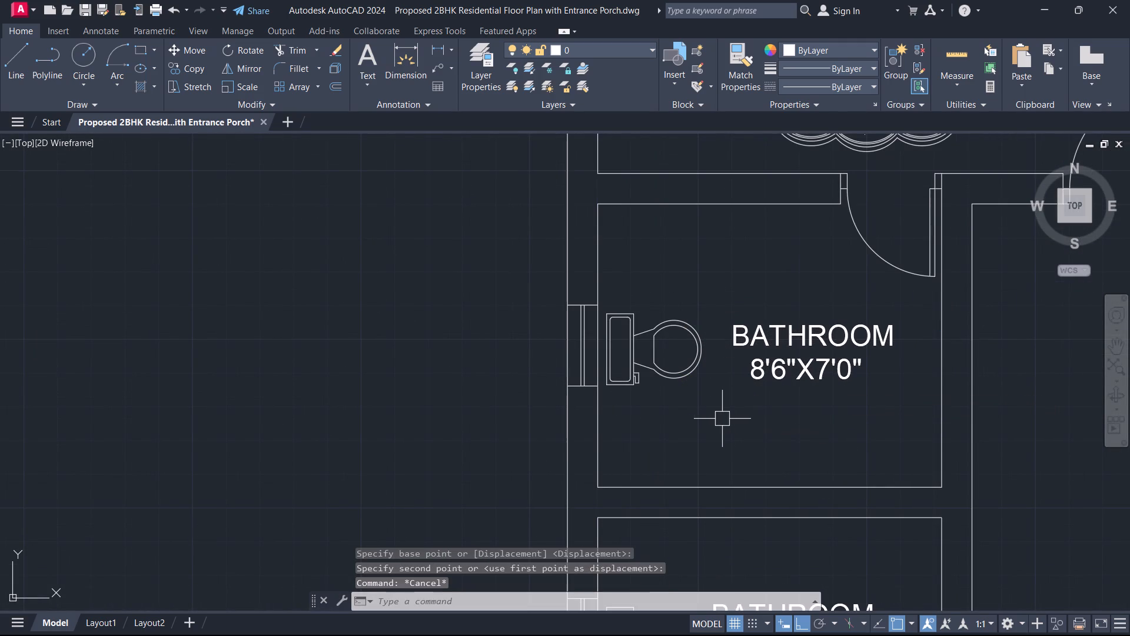
Save the drawing.
scroll(717, 419, "down", 2)
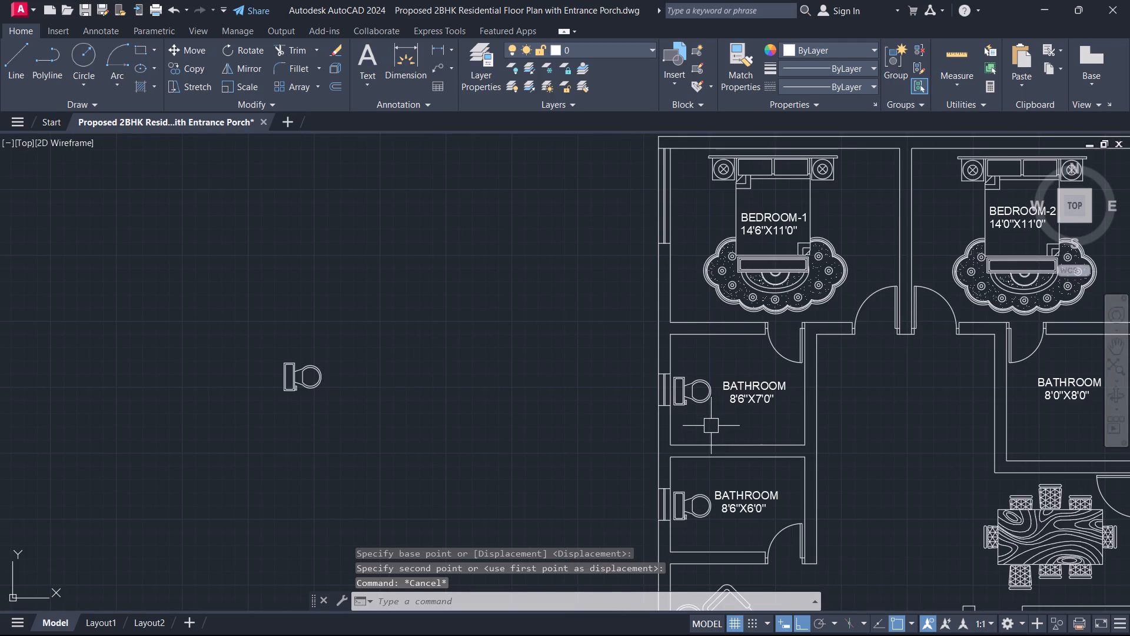
key("ctrl+s")
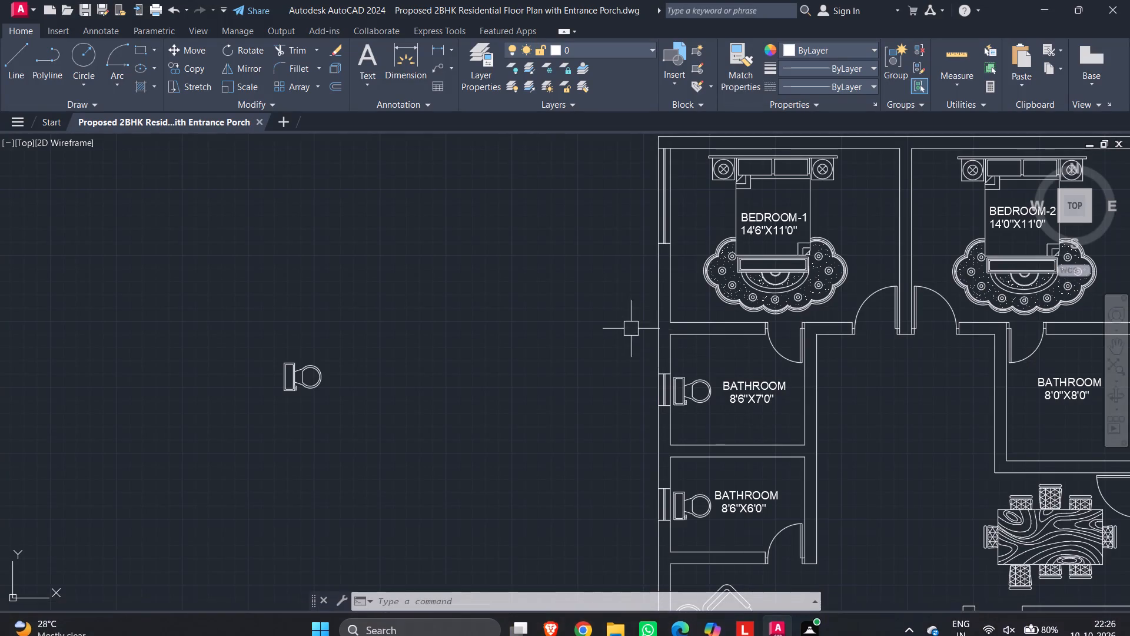
Review the whole floor plan, examining the porch, staircase, kitchen, drawing cum dining area and bathrooms.
scroll(789, 435, "down", 3)
middle_click_drag(789, 433, 667, 376)
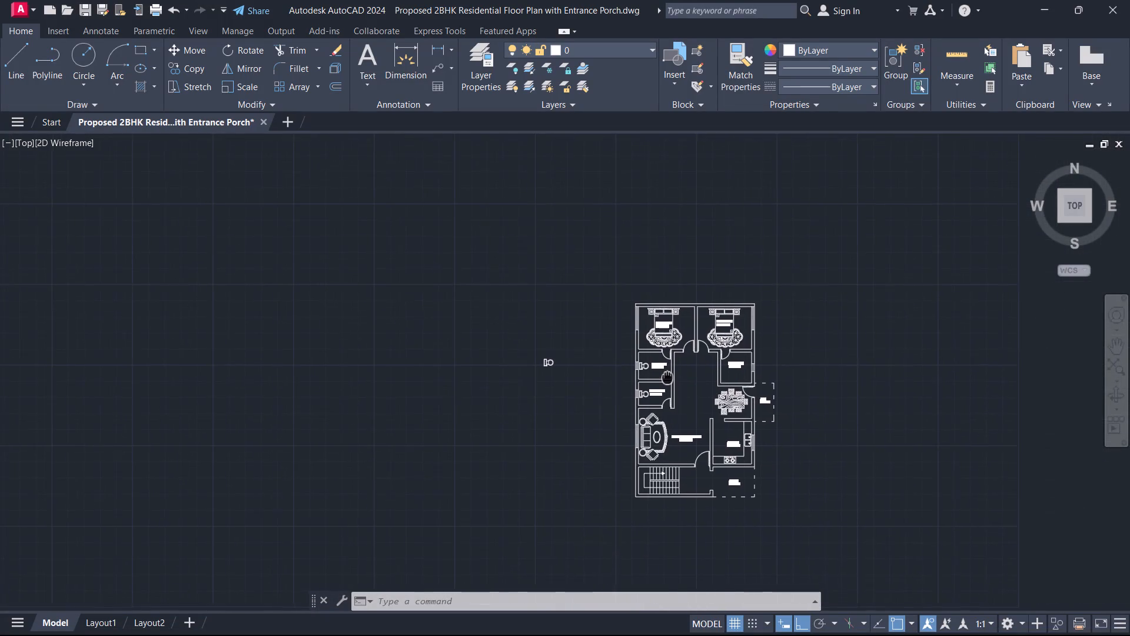
middle_click_drag(667, 376, 669, 377)
scroll(722, 446, "up", 1)
scroll(779, 529, "up", 2)
middle_click_drag(677, 501, 780, 476)
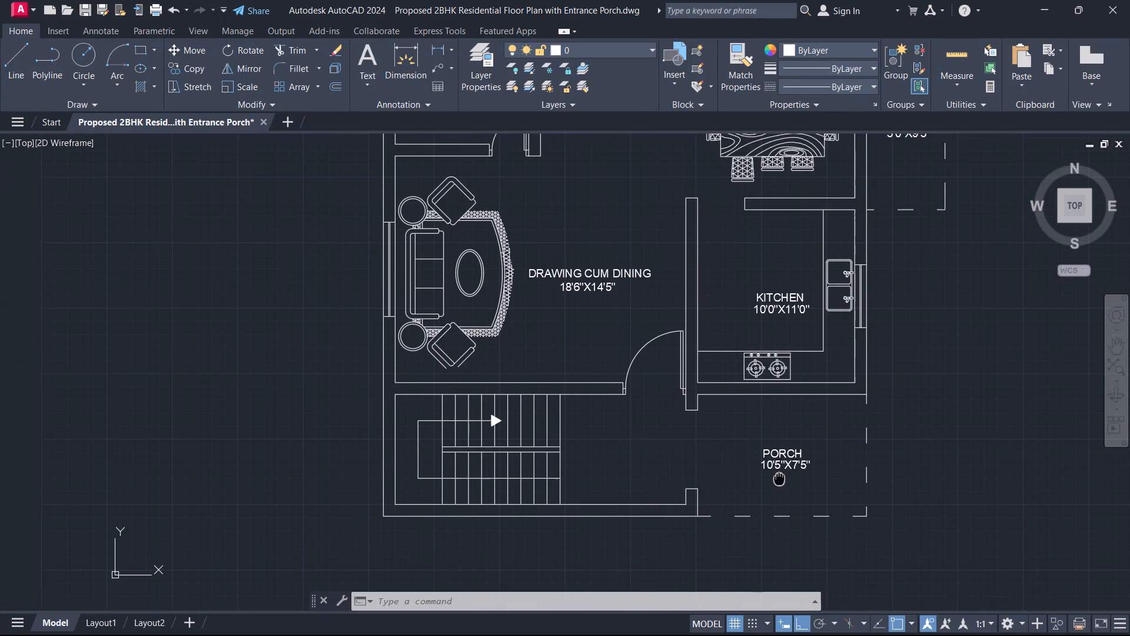
middle_click_drag(780, 476, 782, 476)
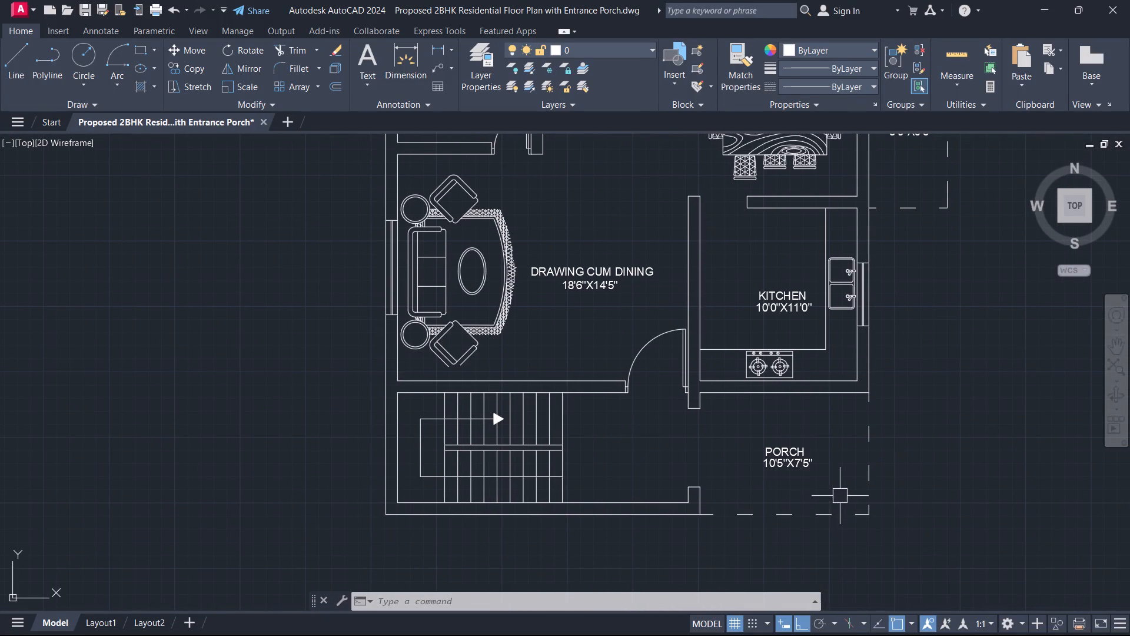
middle_click_drag(840, 492, 858, 364)
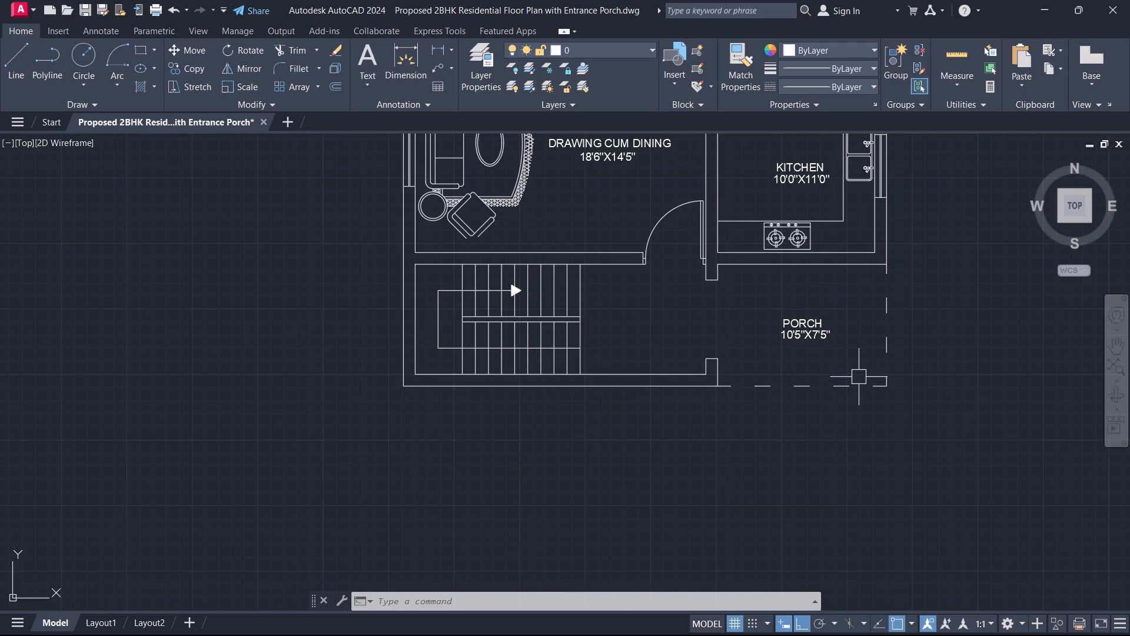
middle_click_drag(852, 294, 889, 478)
scroll(862, 453, "up", 1)
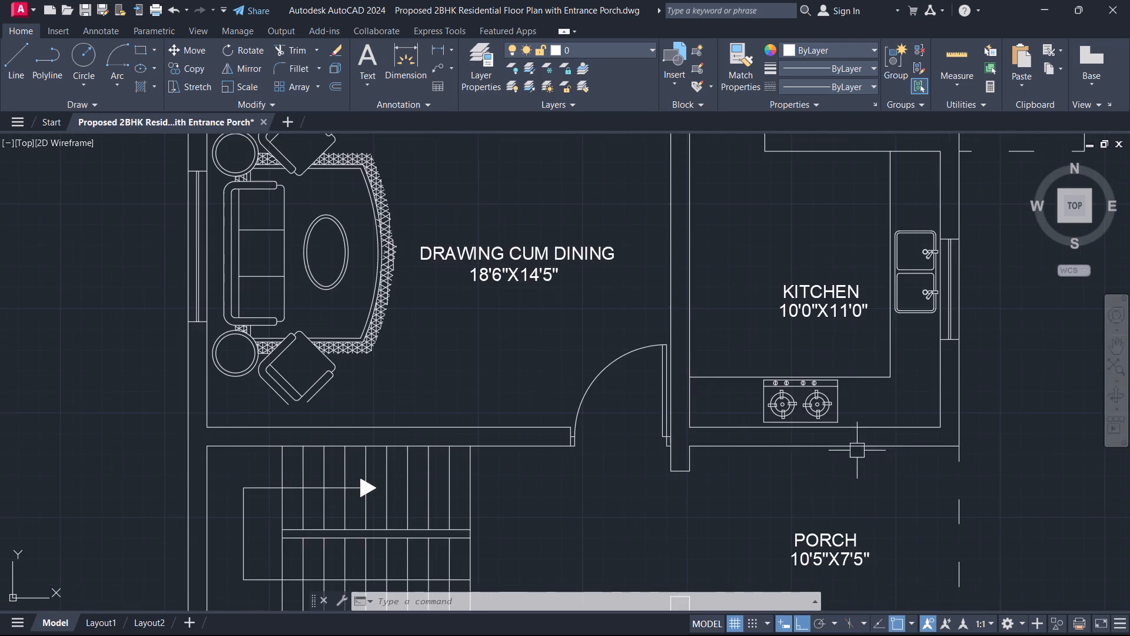
middle_click(609, 330)
scroll(609, 330, "down", 2)
middle_click_drag(654, 224, 710, 367)
scroll(659, 317, "up", 1)
scroll(677, 373, "down", 1)
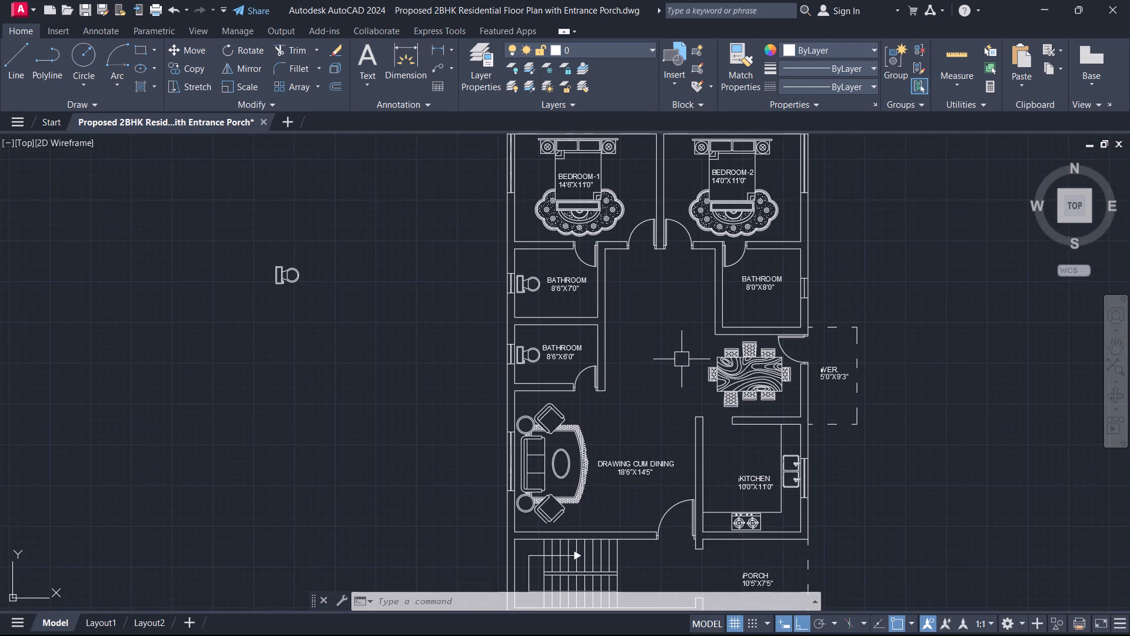
middle_click_drag(681, 358, 698, 376)
scroll(713, 396, "down", 1)
middle_click_drag(838, 473, 845, 478)
middle_click_drag(672, 362, 809, 382)
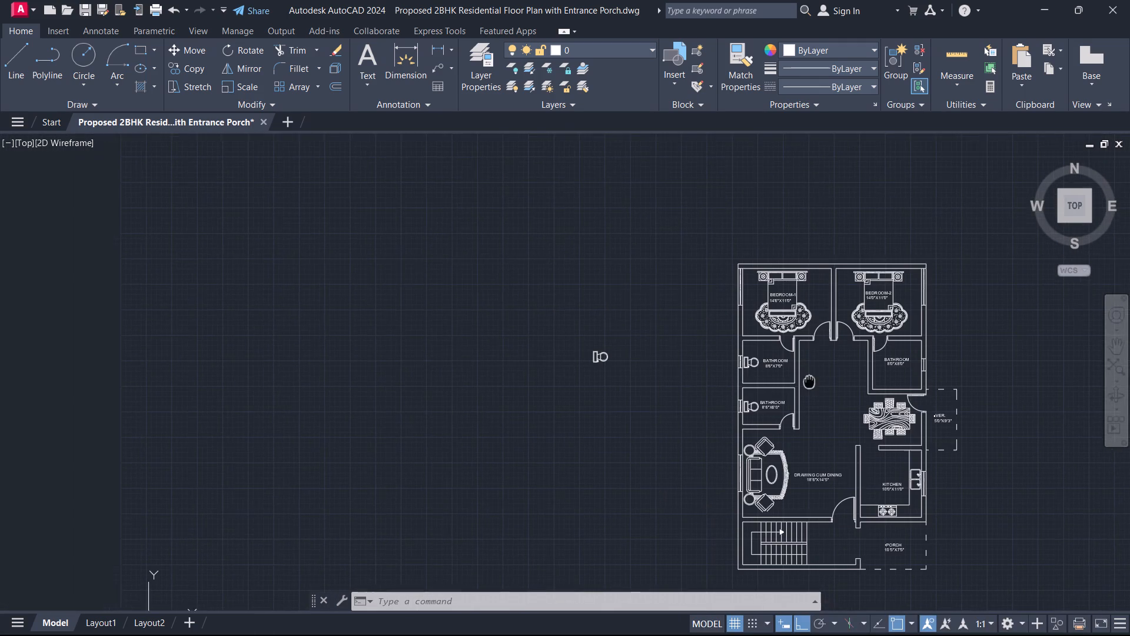
middle_click_drag(809, 382, 813, 381)
middle_click_drag(833, 495, 804, 383)
scroll(803, 400, "up", 1)
middle_click_drag(796, 355, 775, 381)
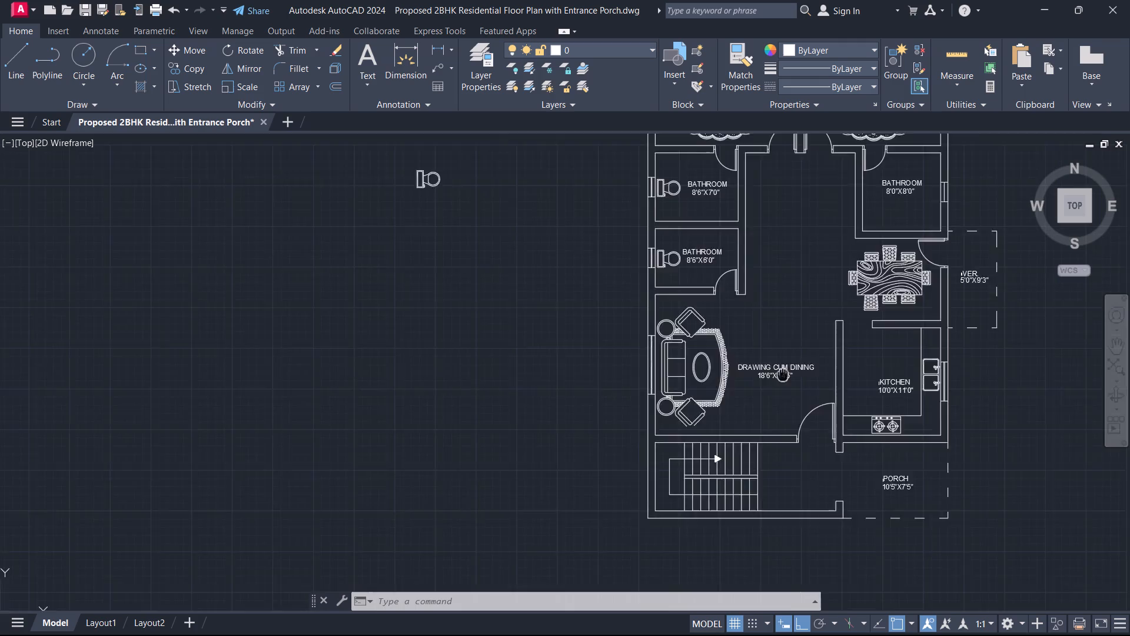
Draw a line across the thickness of the wall between the dining table and veranda, at the wall segment's midpoint.
middle_click_drag(775, 381, 646, 478)
scroll(832, 436, "up", 2)
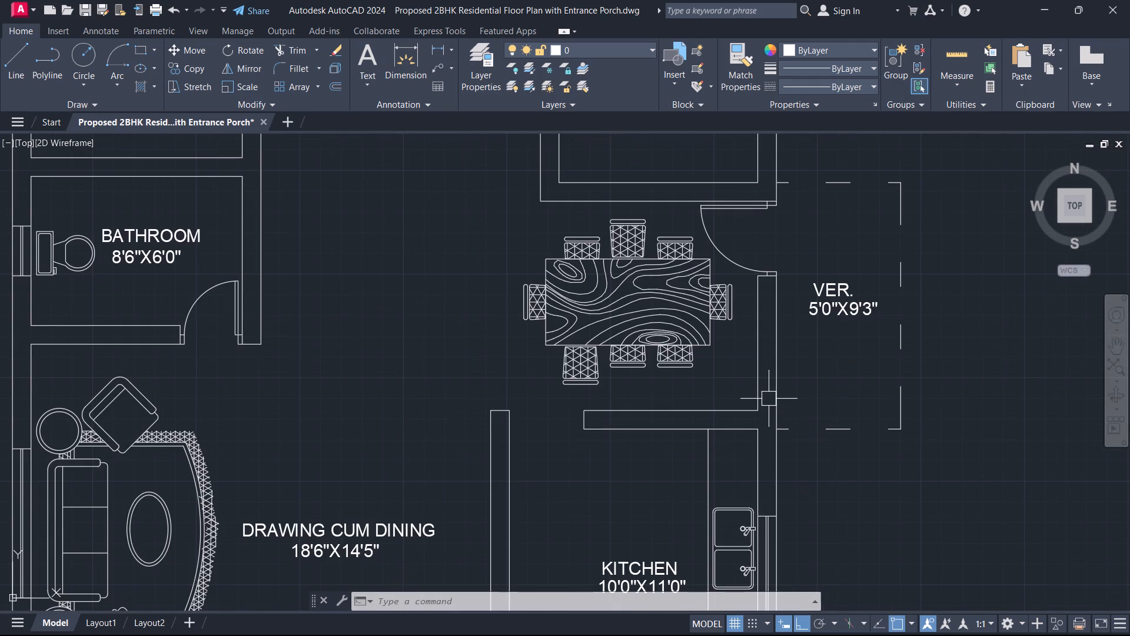
key("l")
key("space")
scroll(762, 358, "up", 1)
left_click(761, 337)
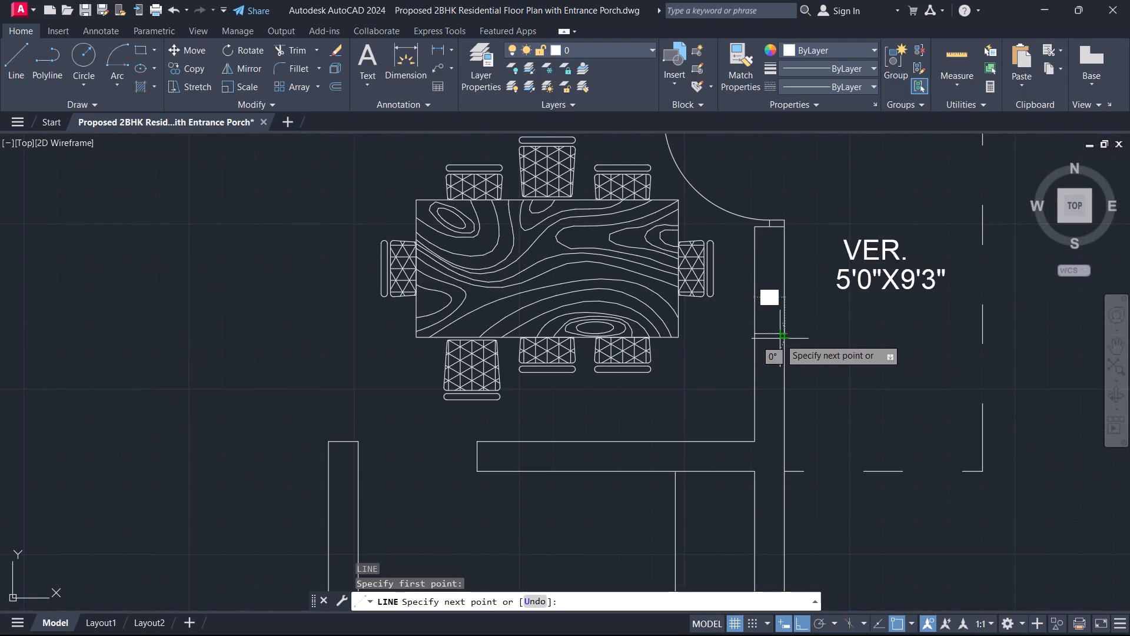
left_click(782, 335)
key("Escape")
Offset the line across the veranda wall by 2' to both sides to mark a window opening.
key("o")
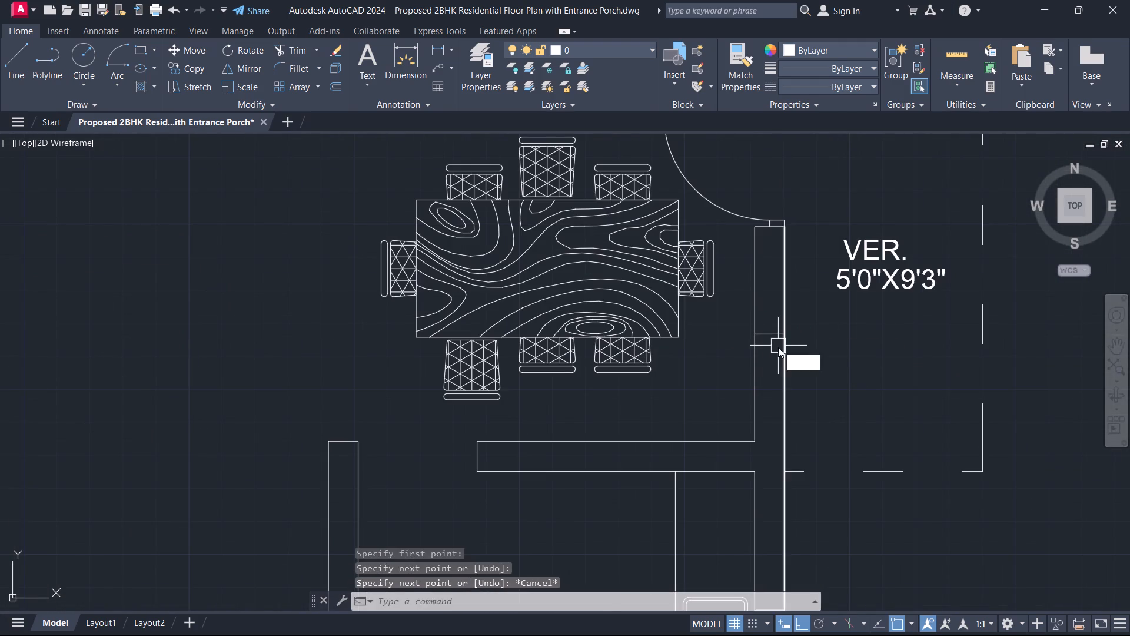
key("space")
type("2'")
key("Return")
scroll(765, 332, "up", 1)
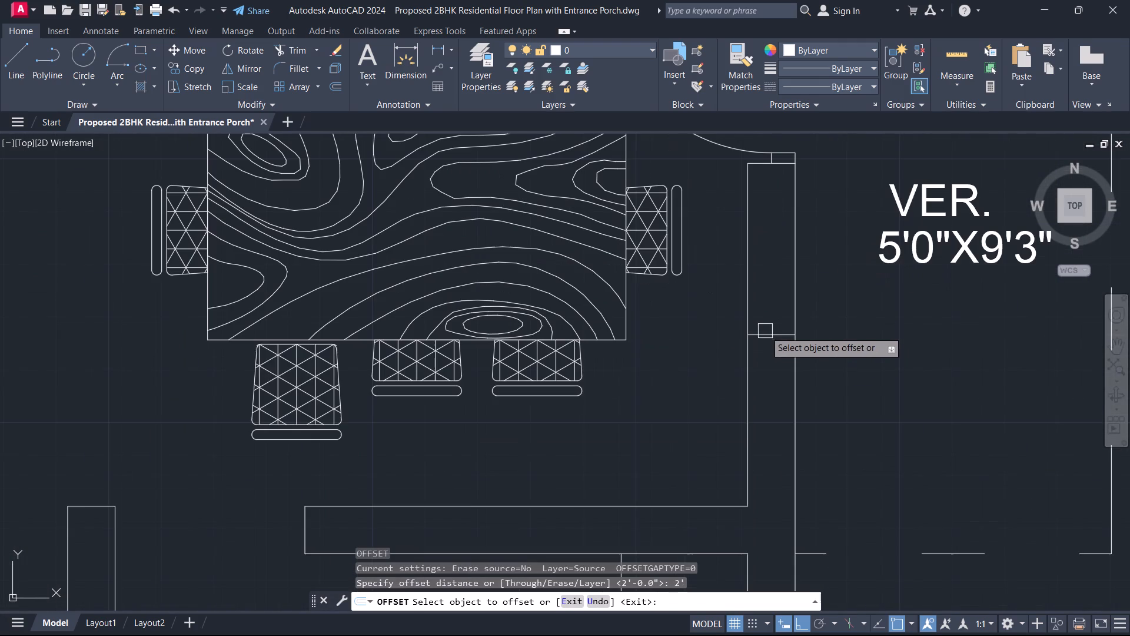
left_click(765, 330)
left_click(777, 273)
left_click(767, 337)
left_click(769, 400)
key("Escape")
Delete the middle reference line between the two offset lines in the veranda wall.
left_click(772, 363)
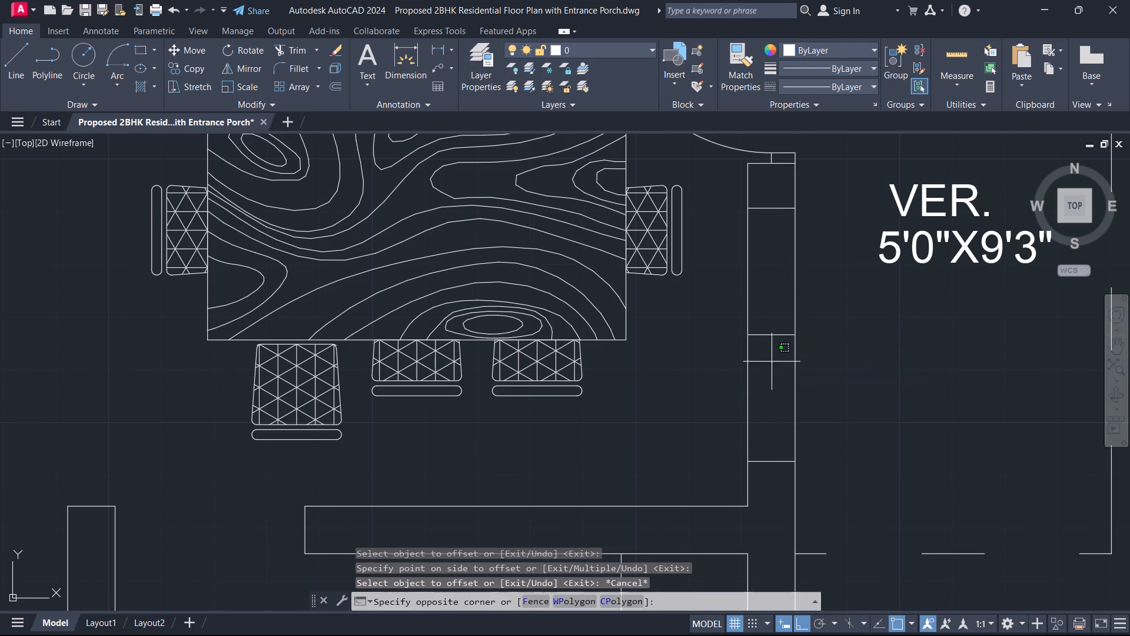
left_click(762, 320)
key("Delete")
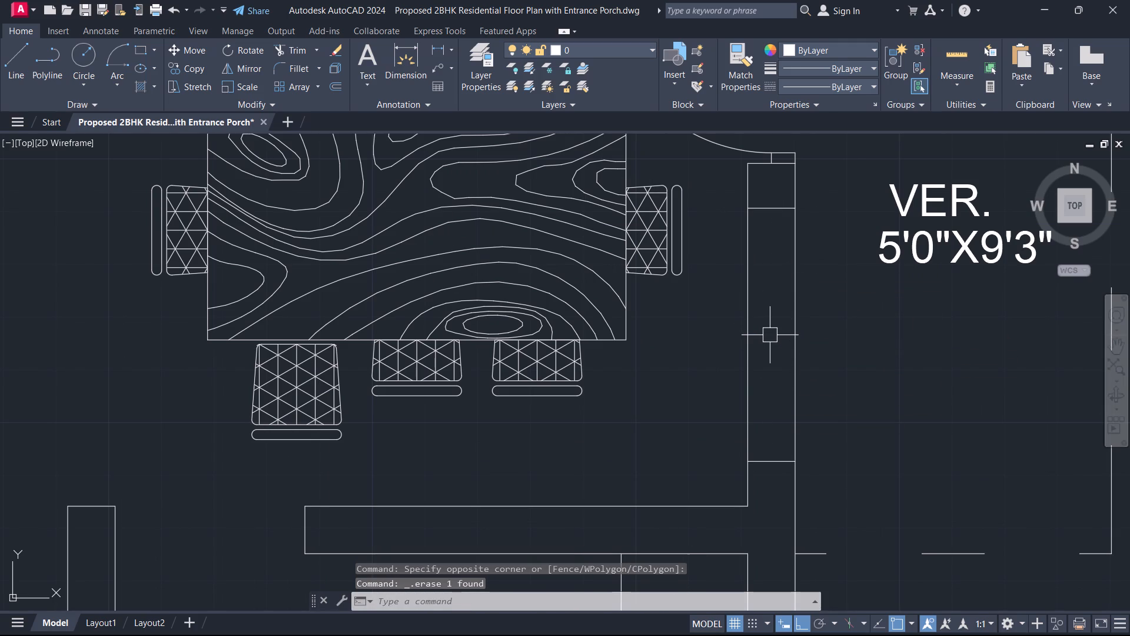
Draw a line along the middle of the veranda wall, joining the midpoints of the window opening's two end lines.
type("L")
key("space")
left_click(775, 210)
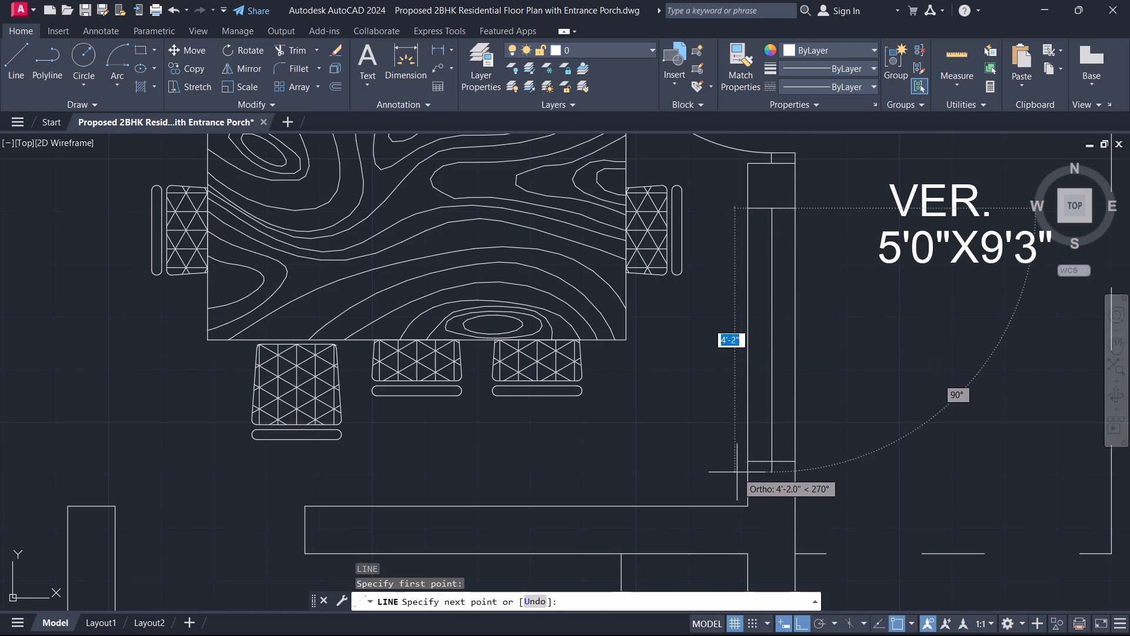
left_click(770, 459)
key("Escape")
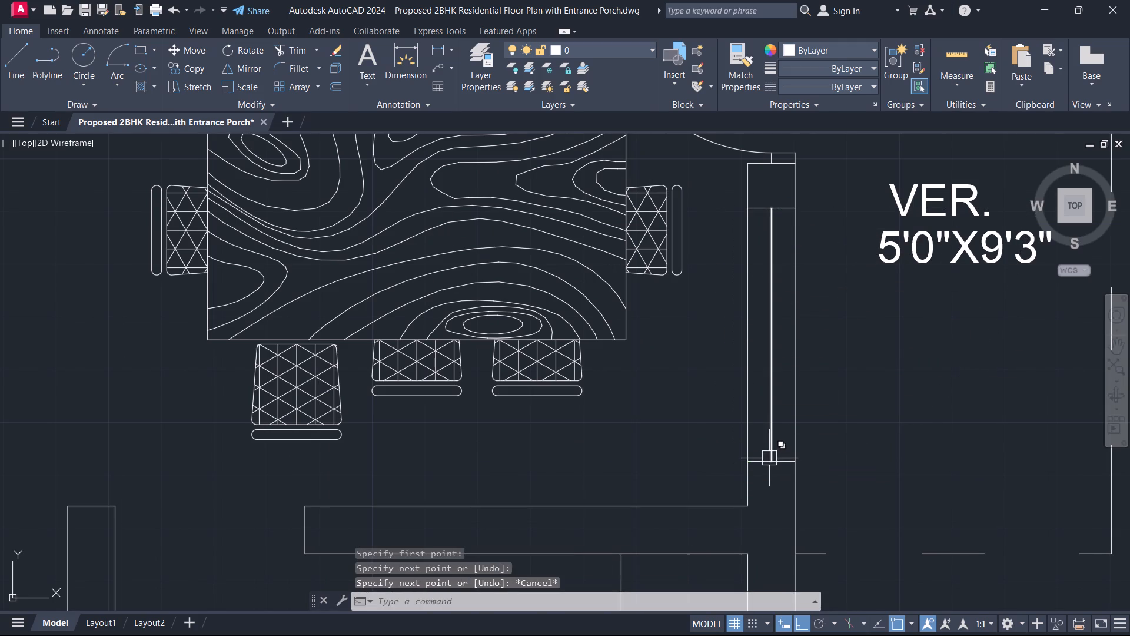
Offset the veranda window's centre line by 0.5" to both sides to form the glass pane lines.
key("o")
key("space")
key("1")
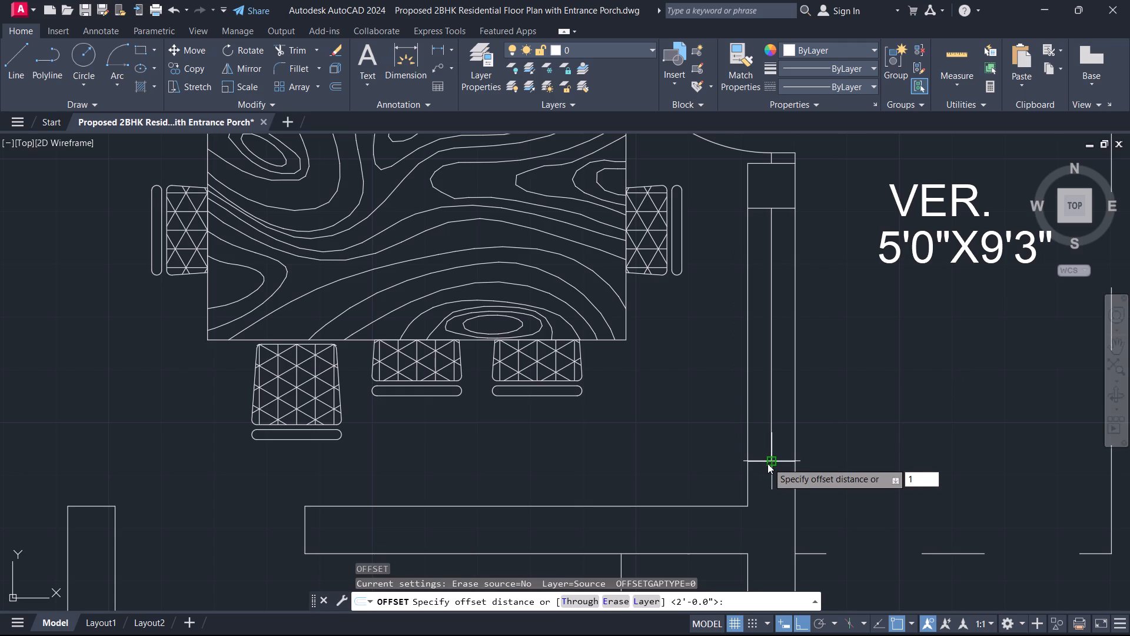
key("BackSpace")
type("0.5")
key("Return")
scroll(774, 458, "up", 2)
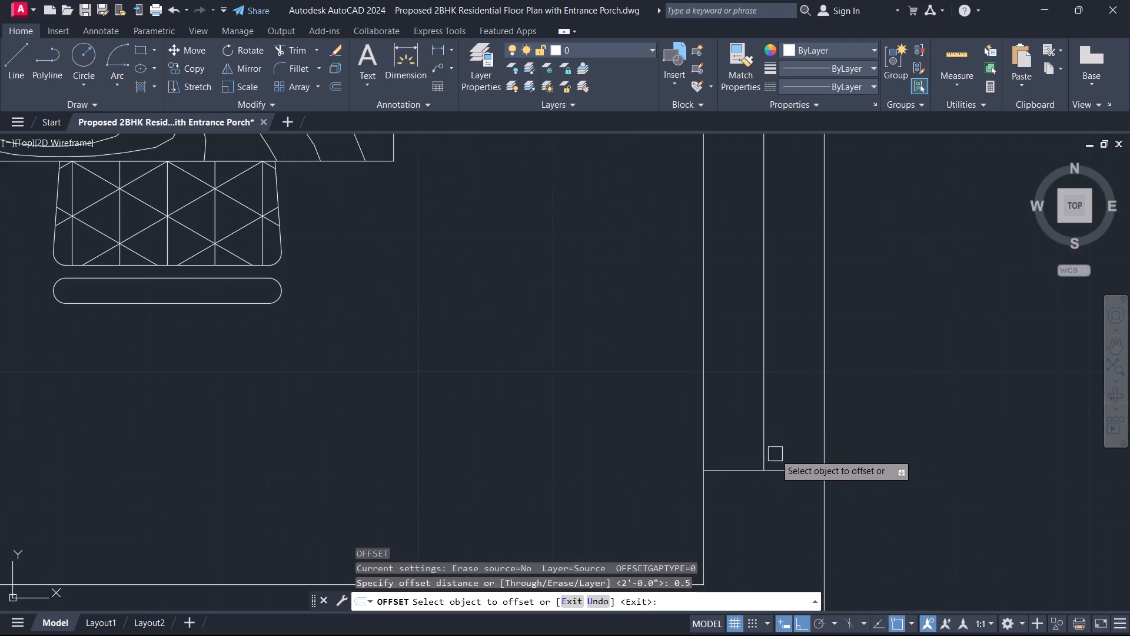
left_click(767, 438)
left_click(745, 430)
left_click(768, 445)
left_click(791, 441)
key("Escape")
Delete the centre line between the two pane lines of the veranda window.
scroll(763, 441, "up", 1)
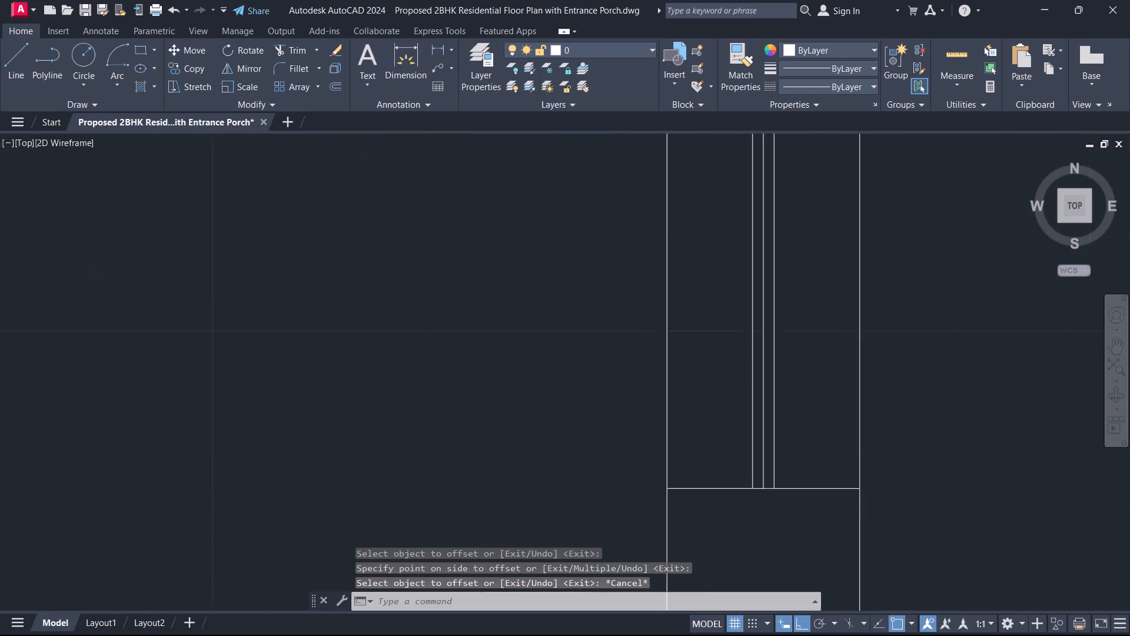
scroll(763, 441, "up", 2)
left_click(763, 441)
key("Delete")
Move the dining table set about 9' west, away from the veranda wall, into the hall beside the 8'6"X6'0" bathroom.
scroll(879, 468, "down", 1)
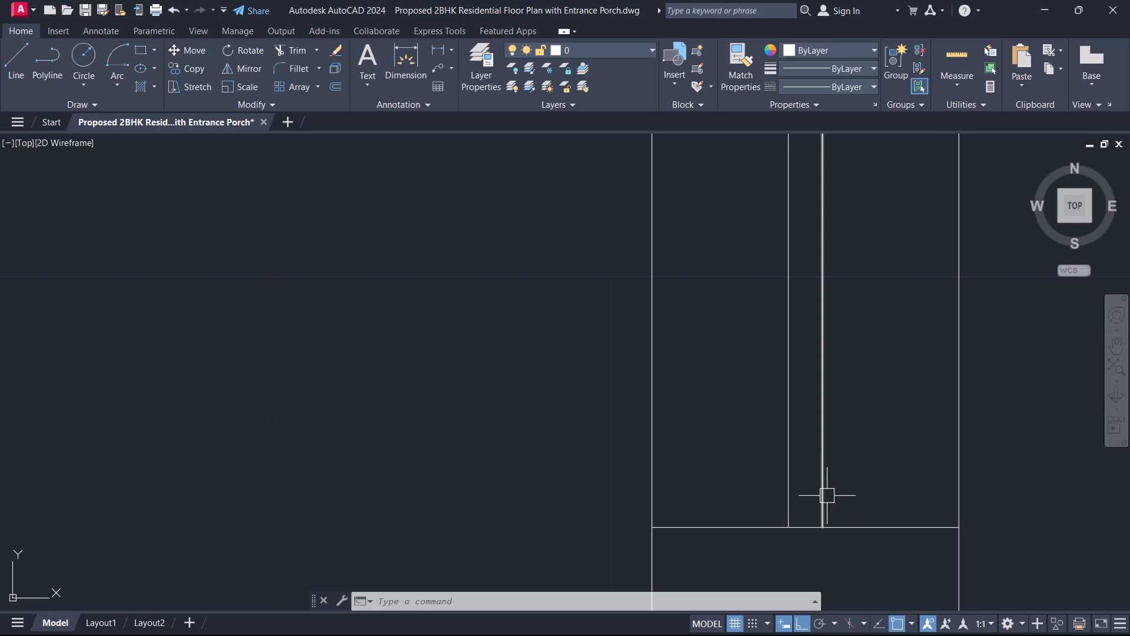
scroll(777, 472, "down", 2)
middle_click_drag(775, 470, 1129, 496)
scroll(782, 493, "down", 2)
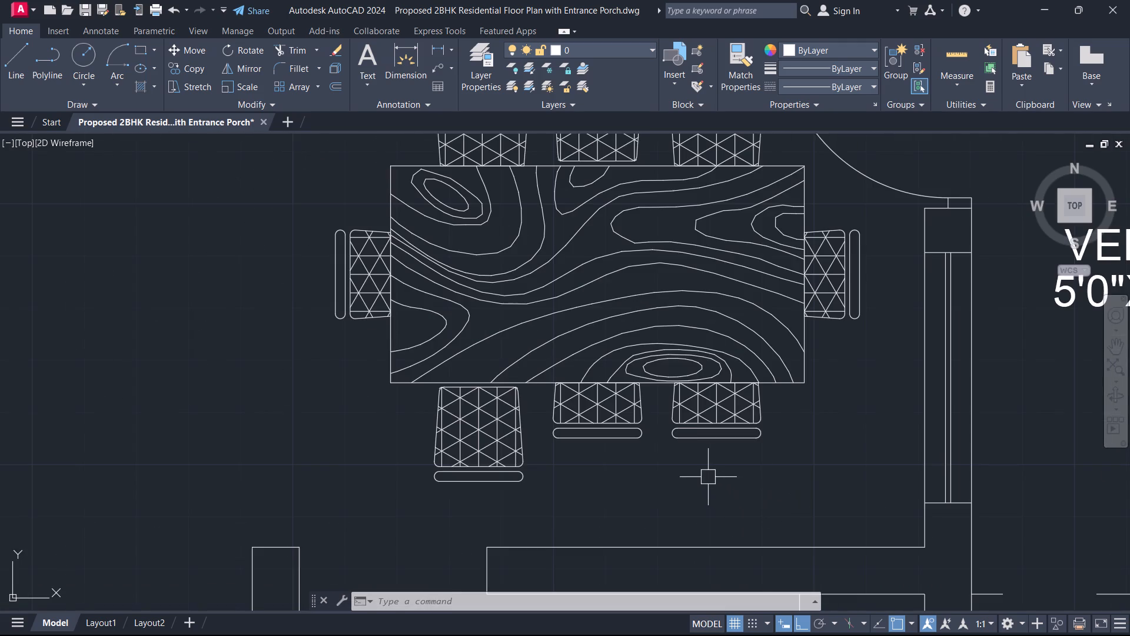
middle_click_drag(706, 476, 937, 578)
scroll(864, 495, "down", 2)
scroll(718, 481, "down", 1)
middle_click_drag(718, 481, 680, 314)
middle_click(674, 306)
scroll(674, 306, "down", 2)
scroll(674, 306, "up", 1)
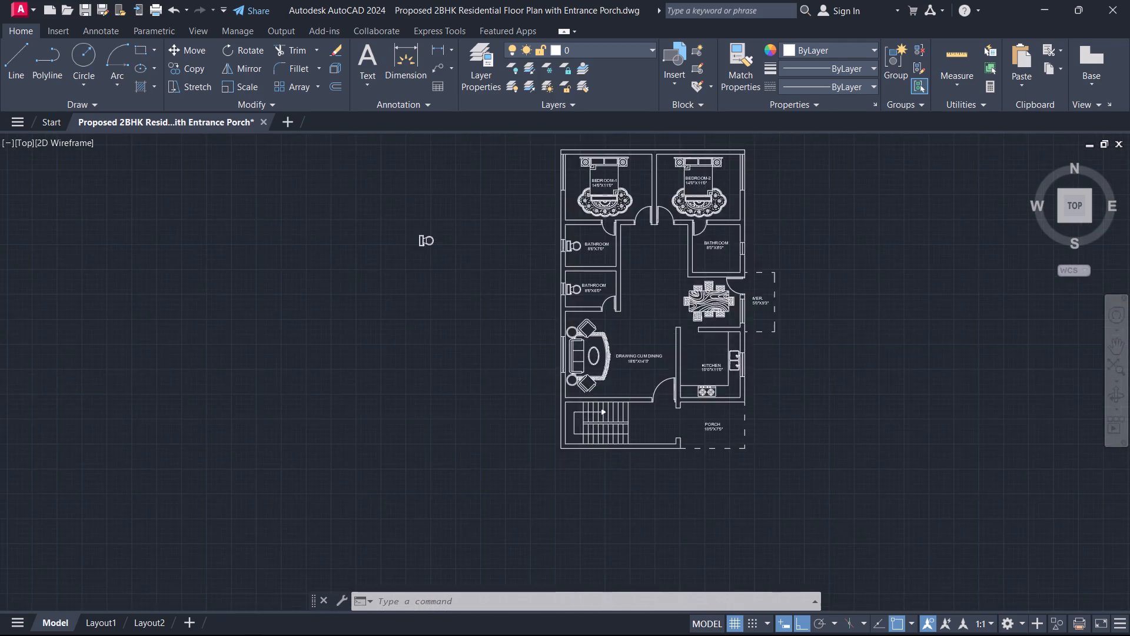
middle_click_drag(674, 306, 698, 370)
left_click(757, 380)
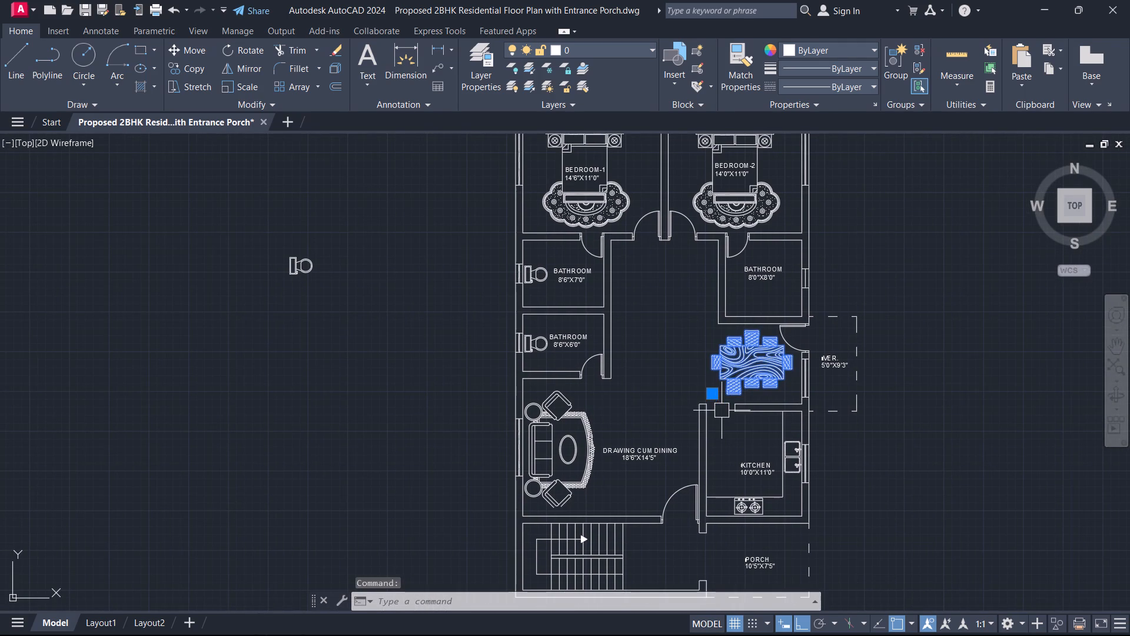
type("M")
key("space")
left_click(749, 367)
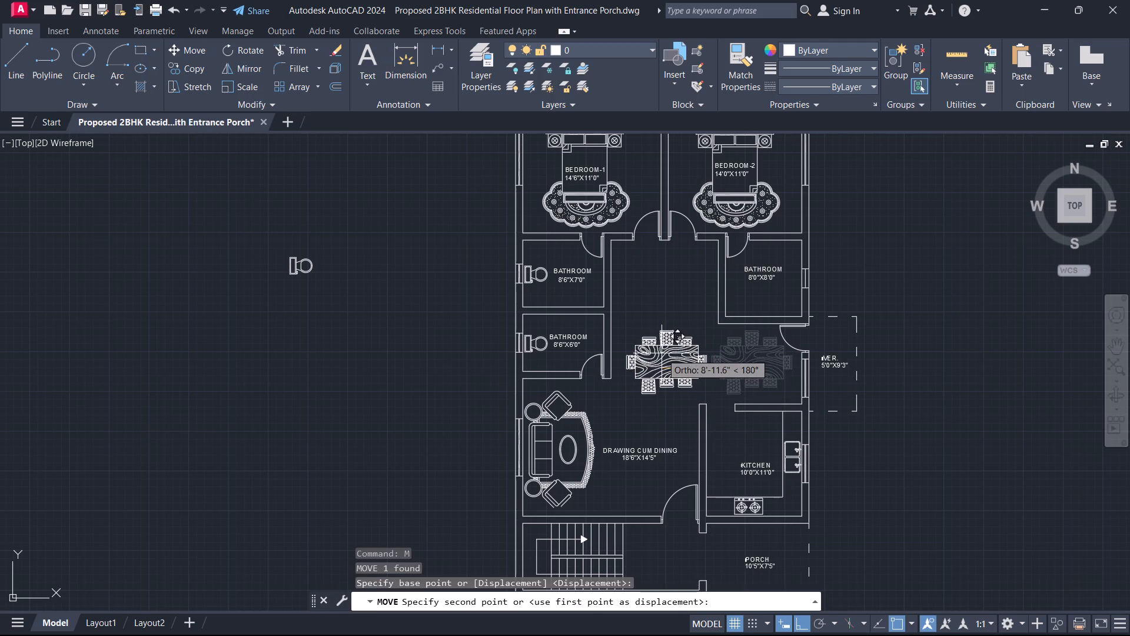
left_click(662, 353)
key("Escape")
Rotate the dining table set by 270° so that its long side runs north-south.
left_click(671, 379)
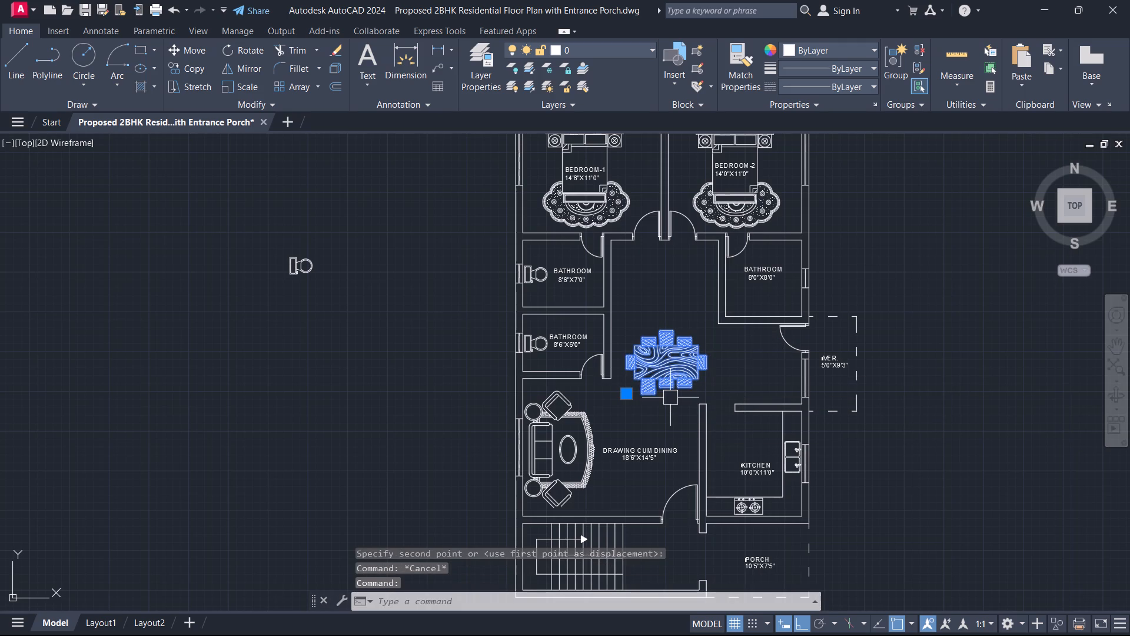
key("r")
key("o")
key("space")
scroll(672, 373, "up", 1)
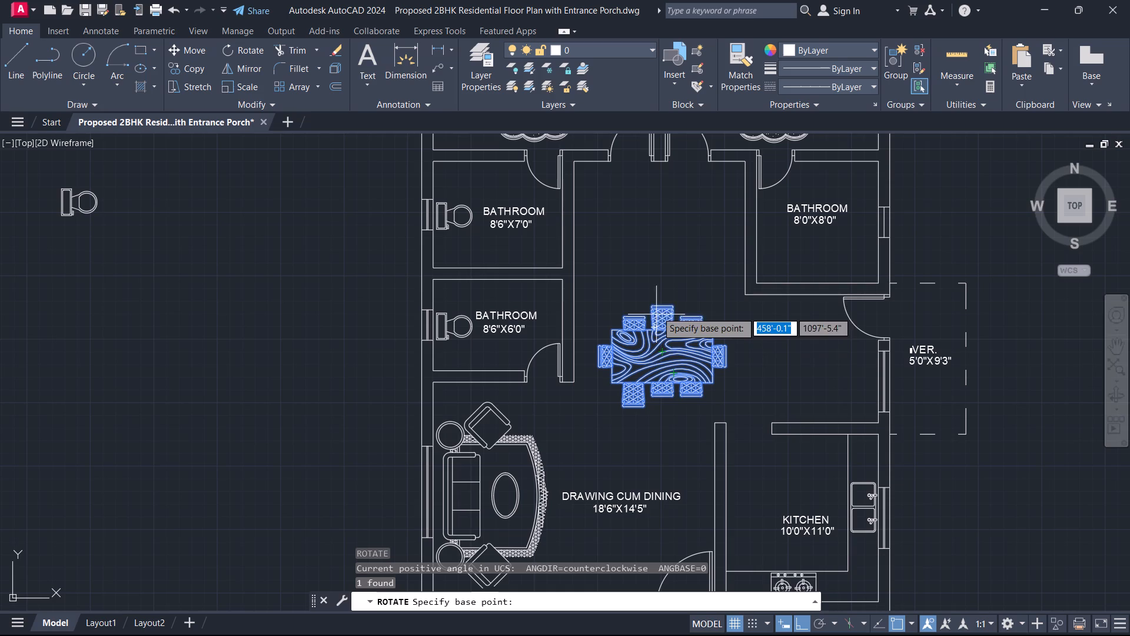
left_click(660, 282)
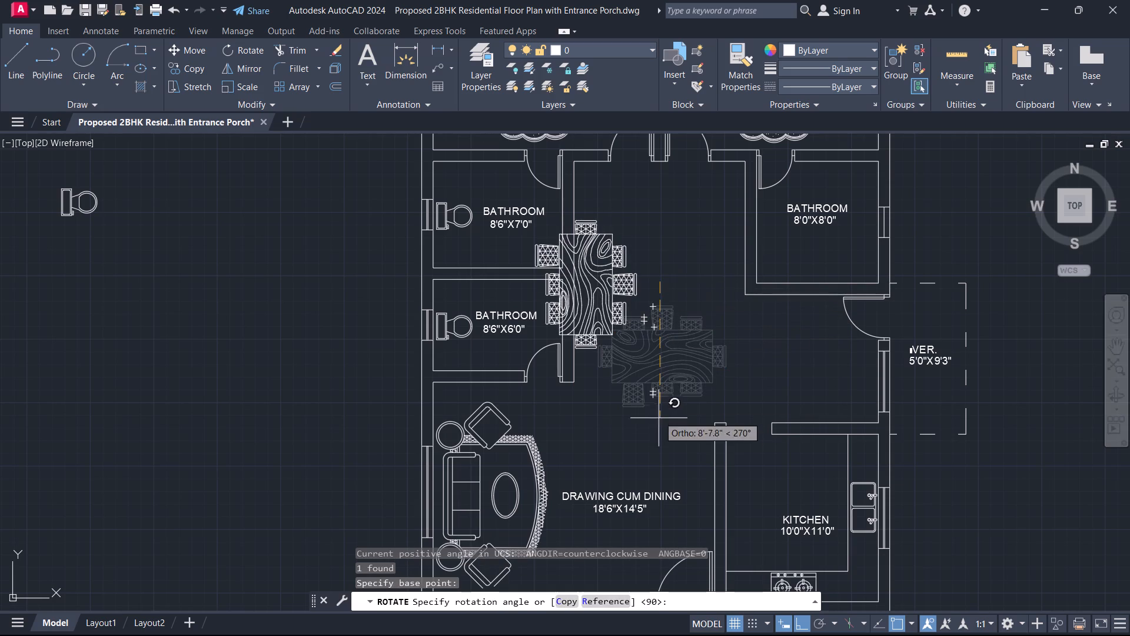
left_click(654, 460)
key("Escape")
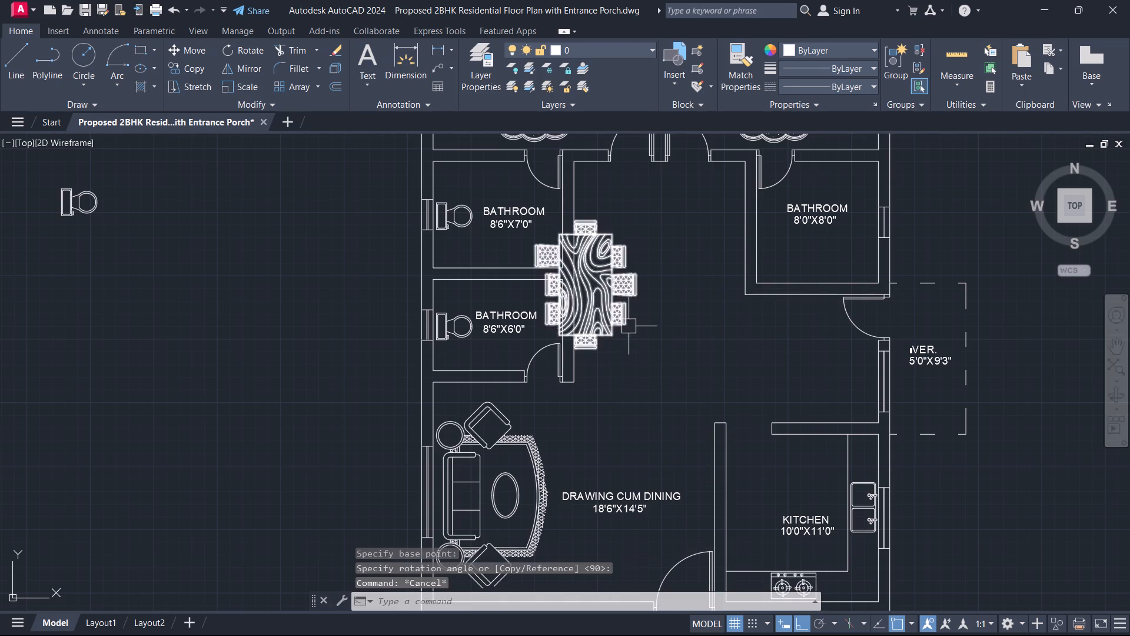
Move the rotated dining table set east, clear of the bathroom walls, into the hall between the bathrooms.
left_click(629, 326)
key("m")
key("space")
left_click(603, 296)
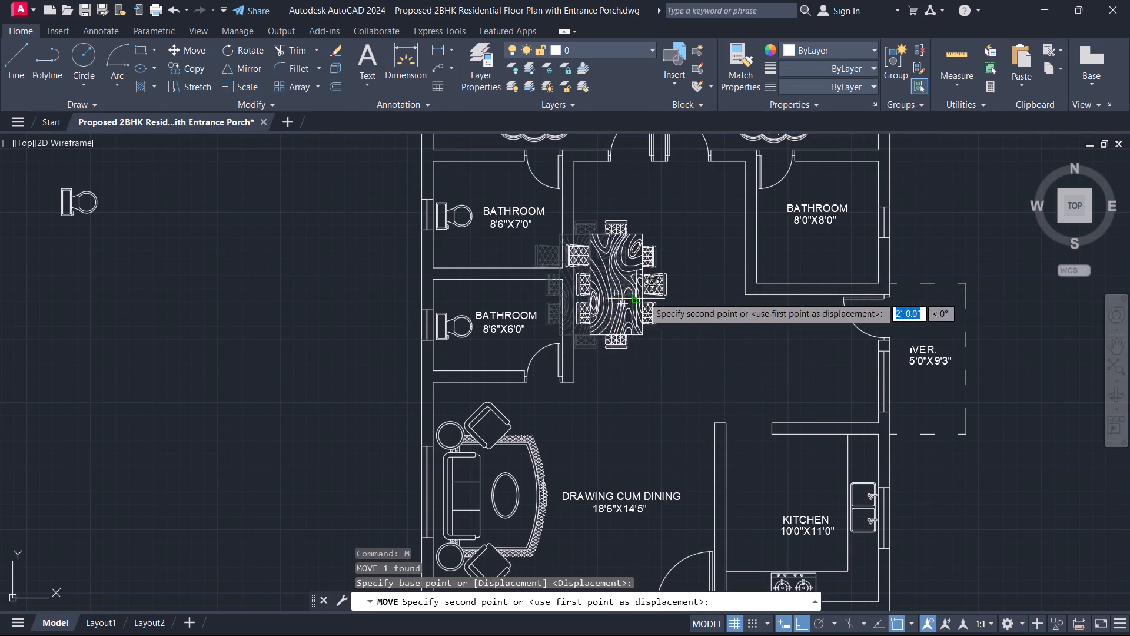
left_click(677, 302)
key("Escape")
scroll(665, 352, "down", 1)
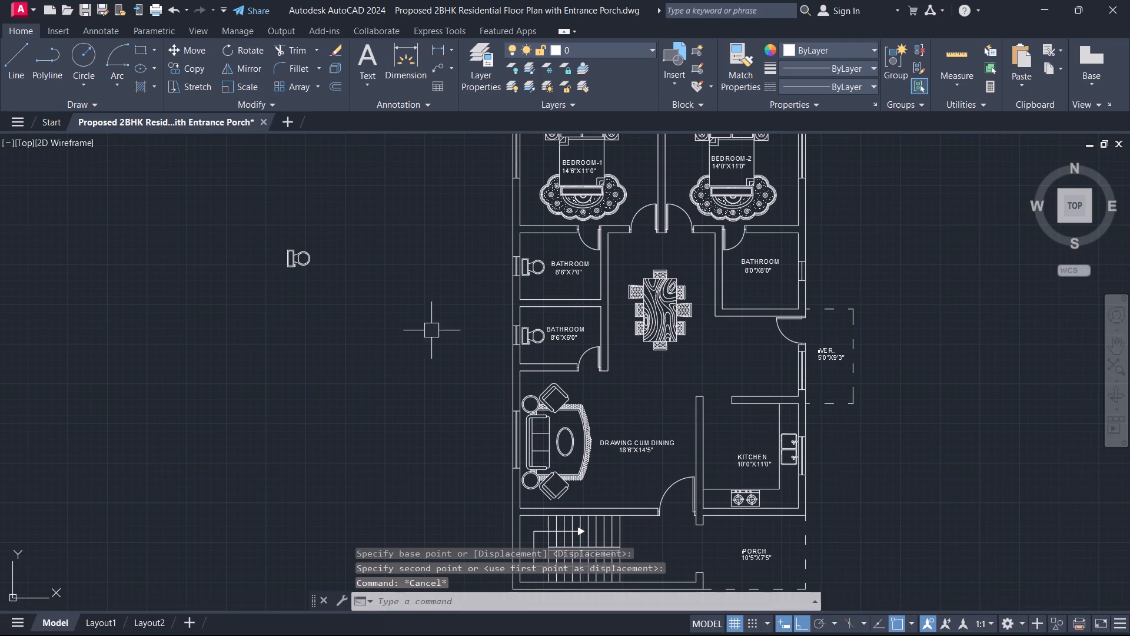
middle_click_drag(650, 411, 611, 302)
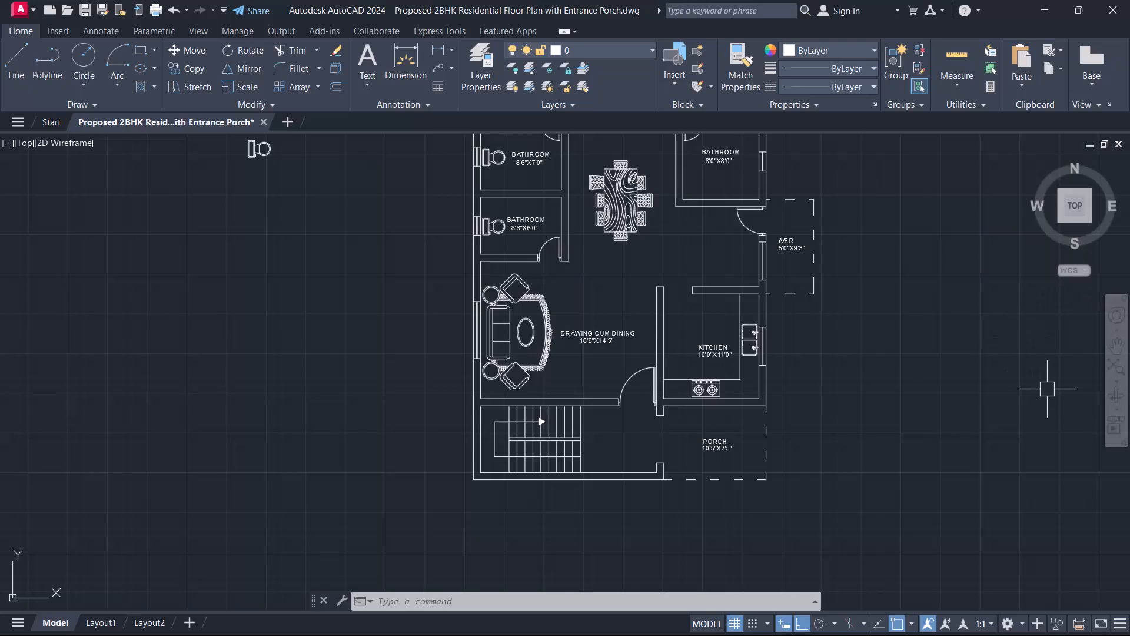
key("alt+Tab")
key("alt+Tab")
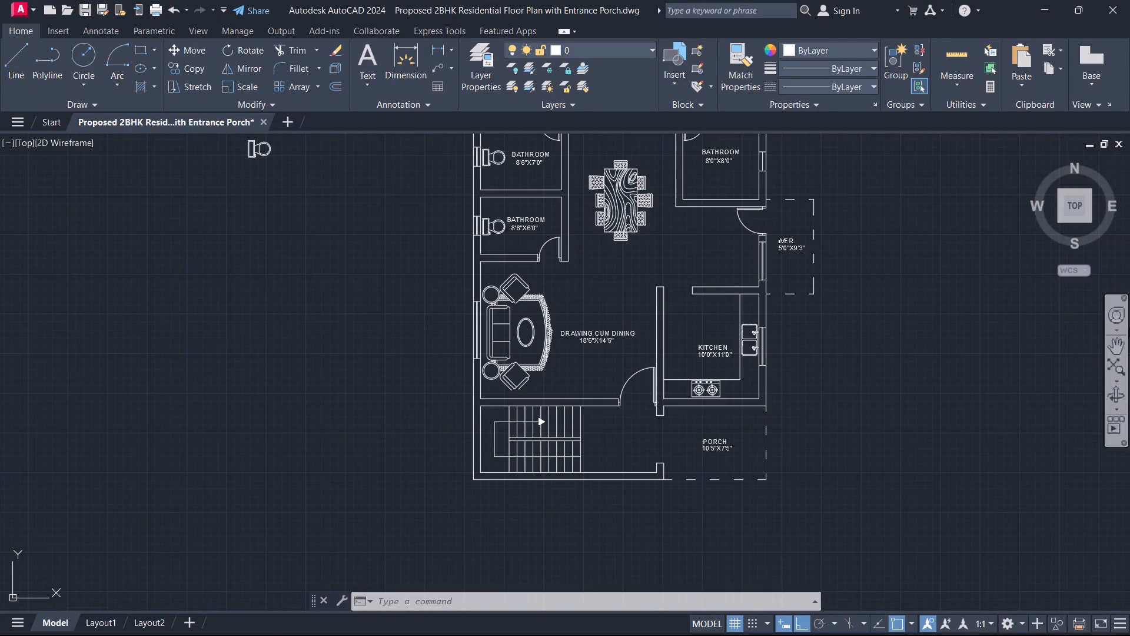
Delete the spare toilet block lying outside the floor plan to the west.
scroll(861, 322, "down", 2)
scroll(850, 358, "up", 1)
middle_click_drag(836, 351, 829, 452)
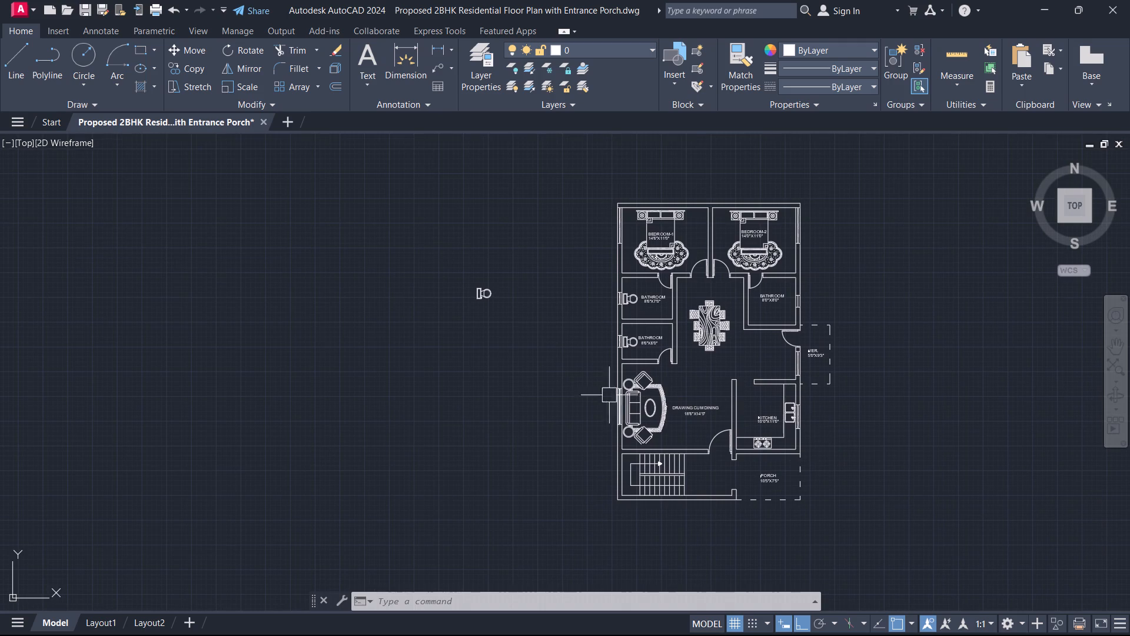
left_click_drag(561, 341, 553, 332)
left_click(353, 238)
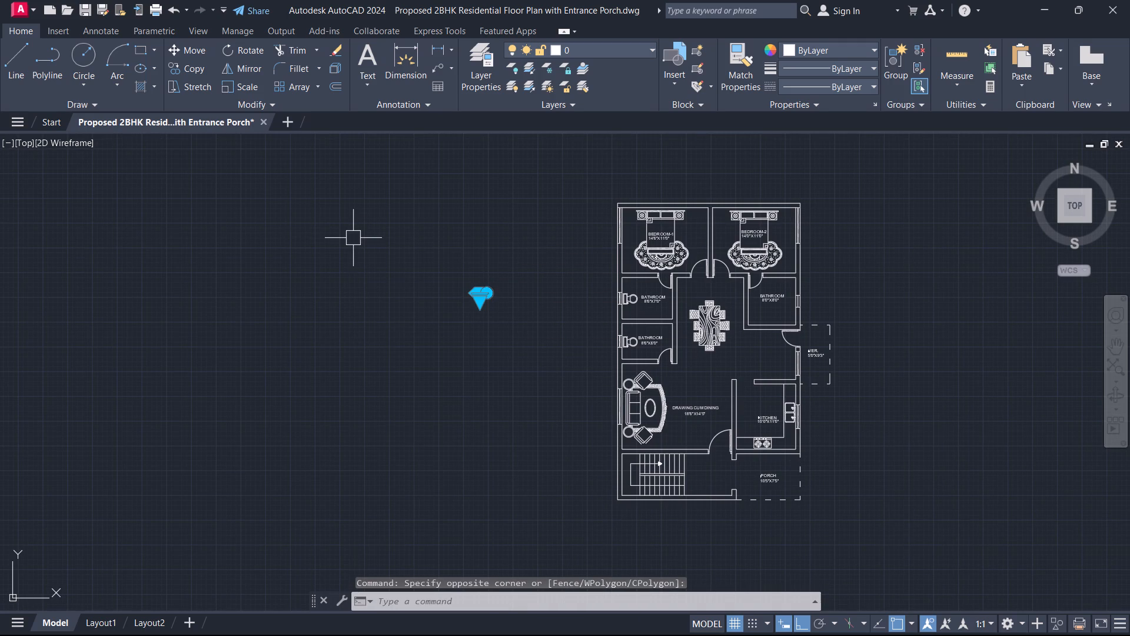
key("Delete")
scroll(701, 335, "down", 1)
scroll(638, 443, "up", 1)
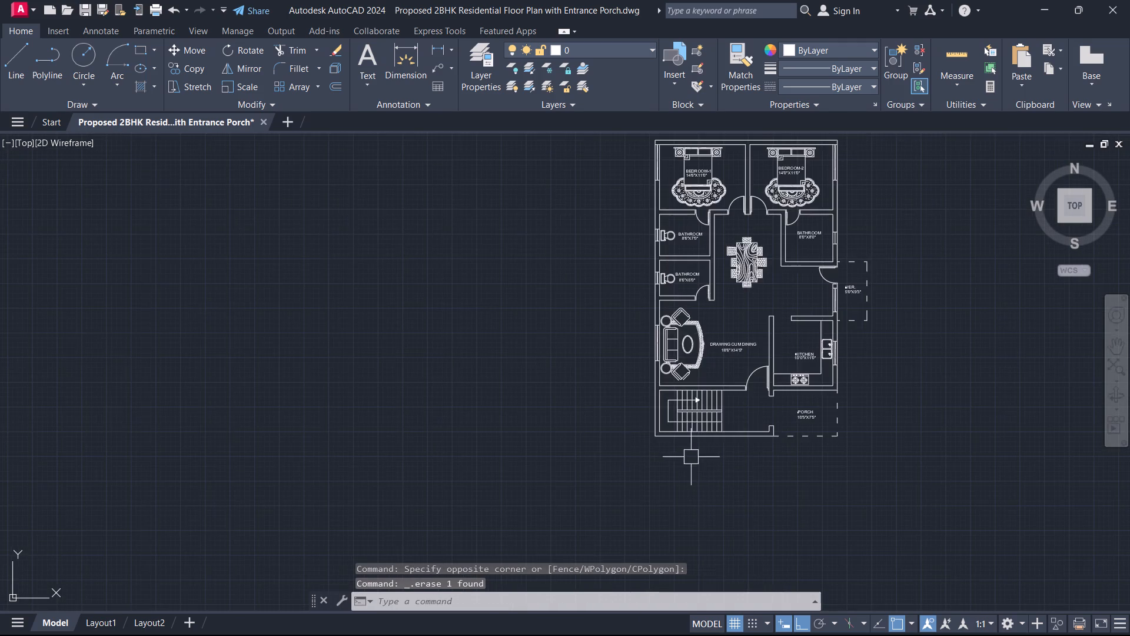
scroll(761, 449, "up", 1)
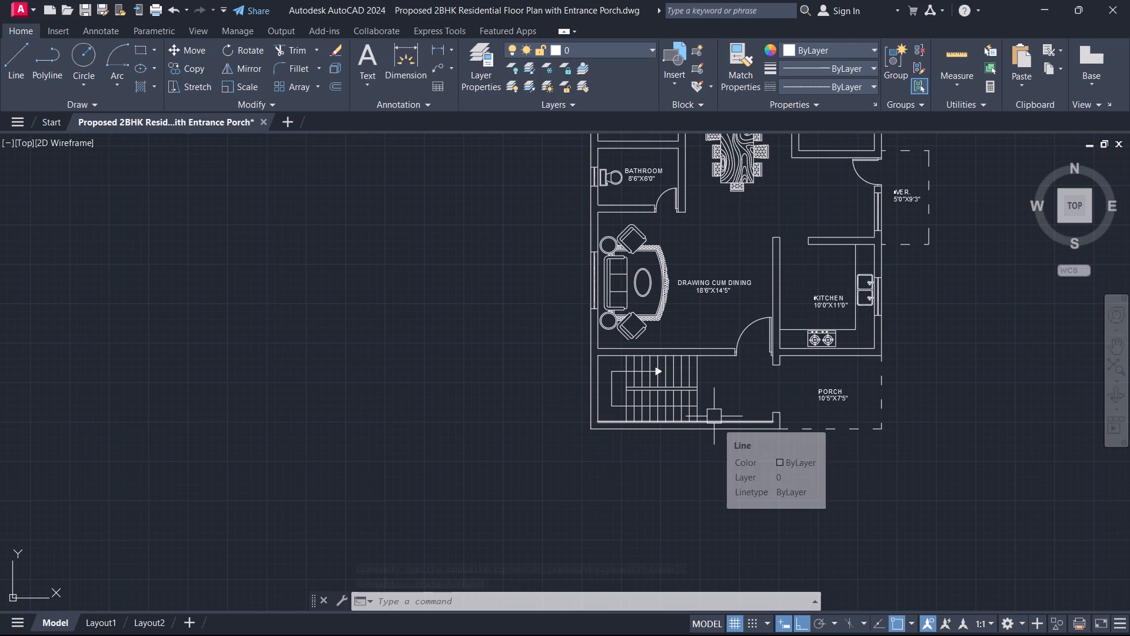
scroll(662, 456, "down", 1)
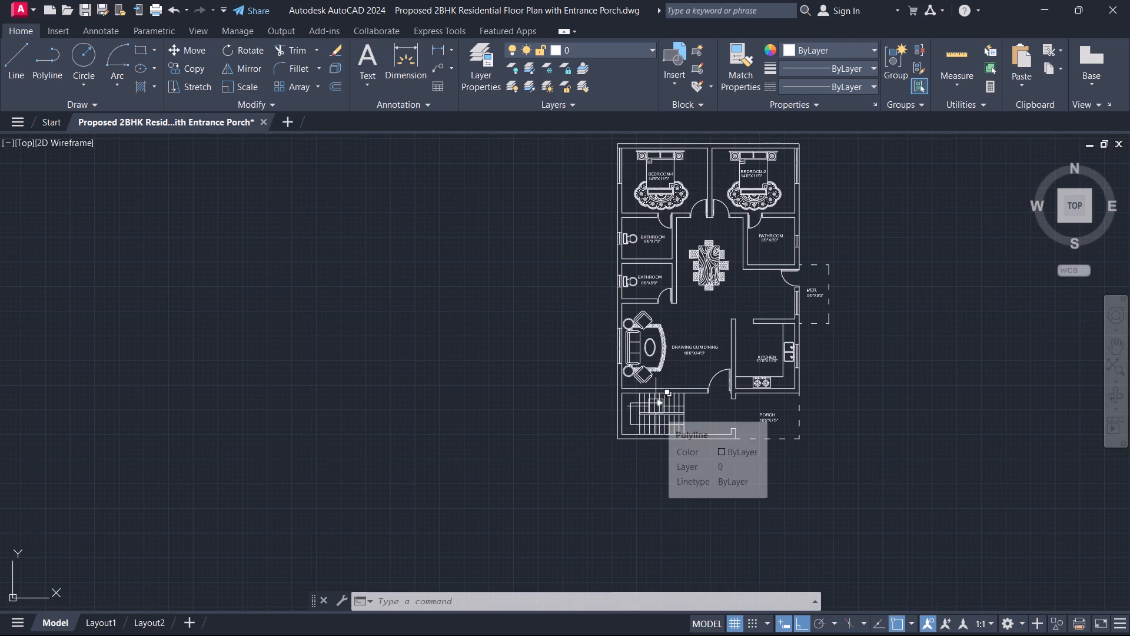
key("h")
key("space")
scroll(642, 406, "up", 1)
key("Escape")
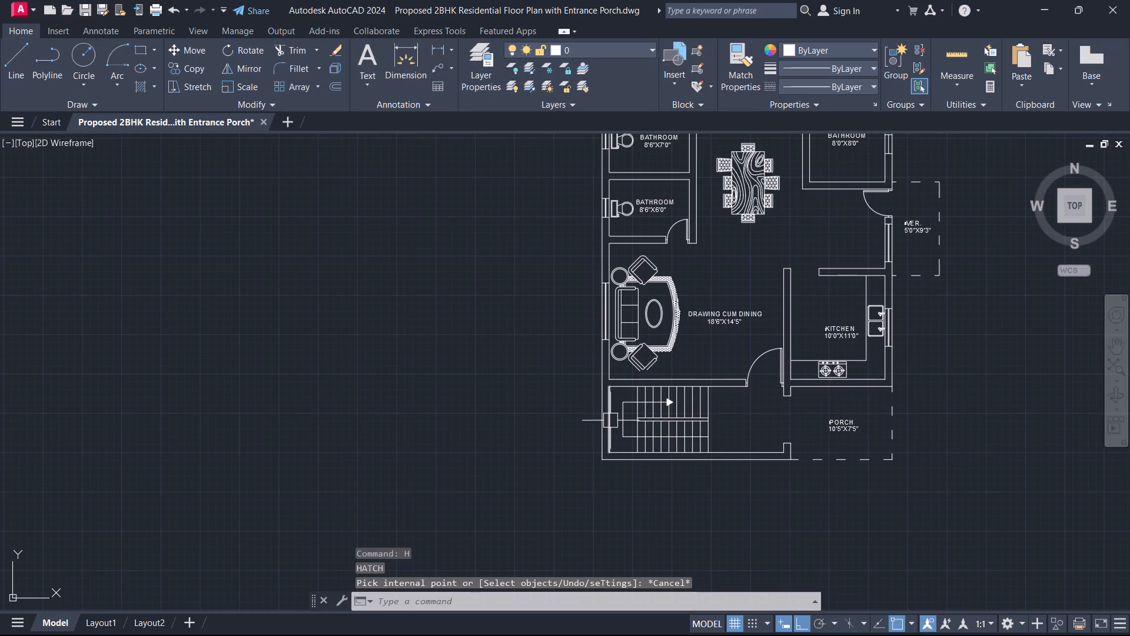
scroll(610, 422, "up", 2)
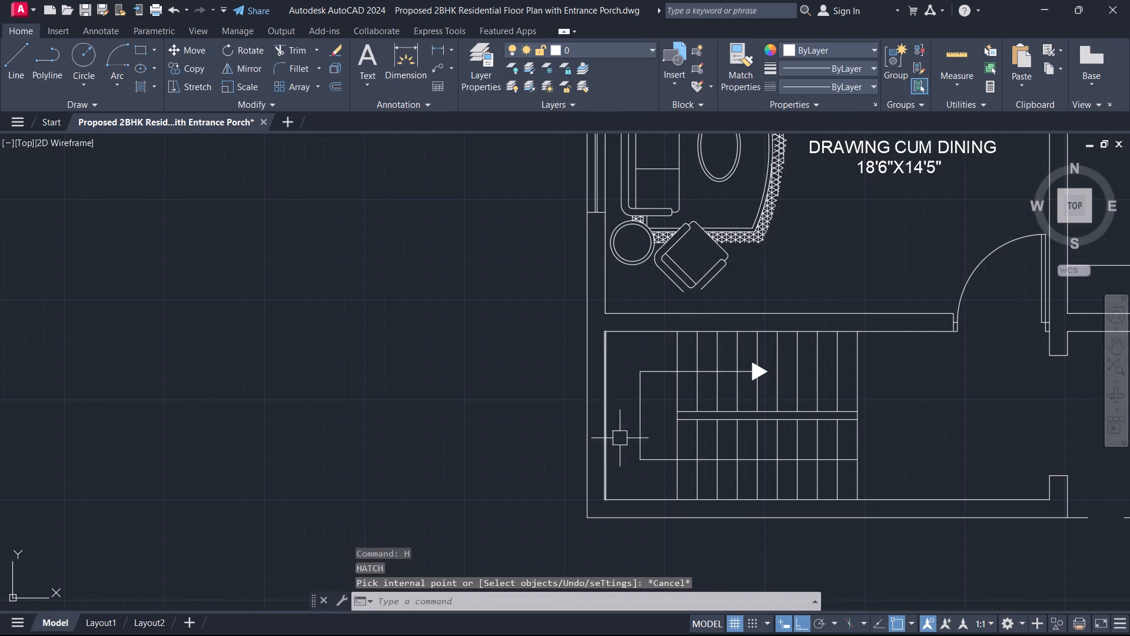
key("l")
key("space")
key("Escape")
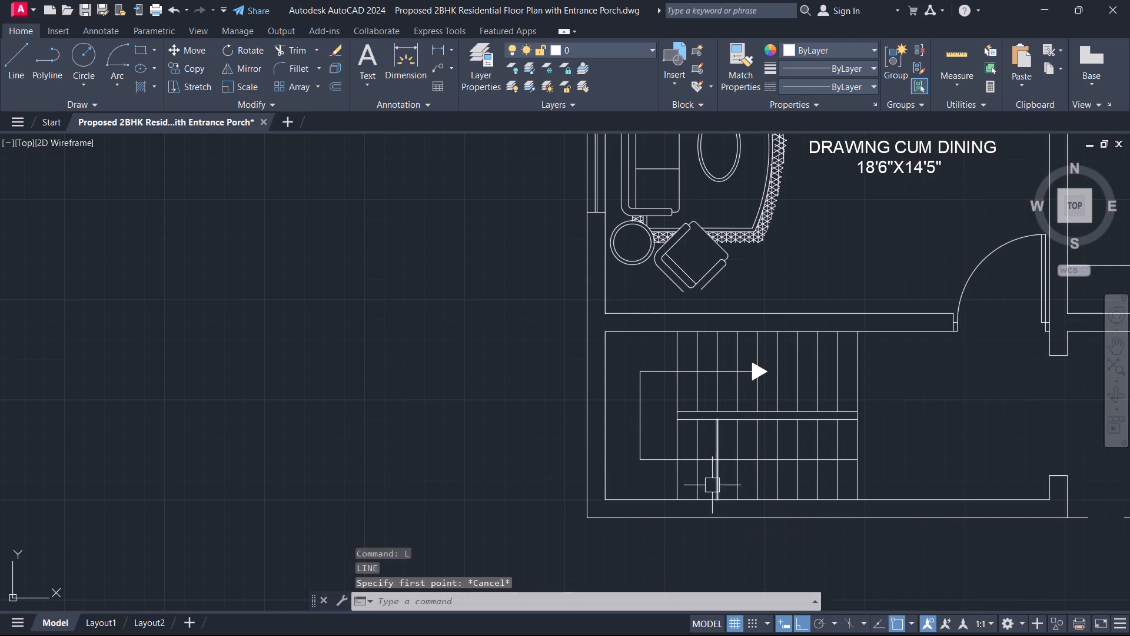
Draw a line across the thickness of the outer west wall beside the staircase, at the wall segment's midpoint.
scroll(708, 482, "down", 1)
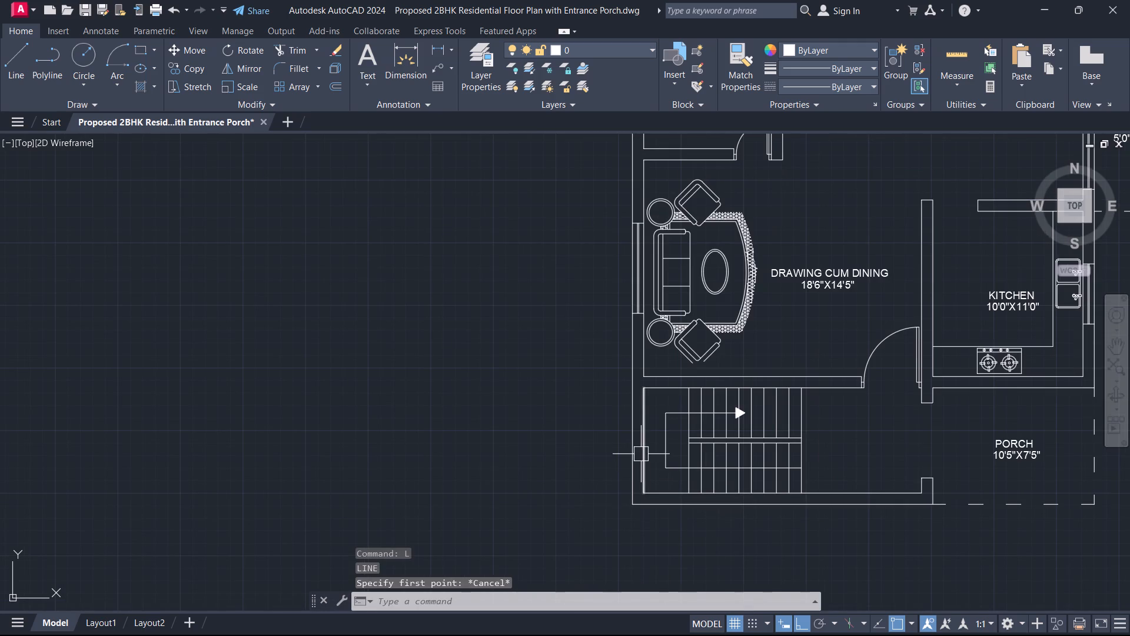
key("l")
key("space")
scroll(639, 444, "up", 2)
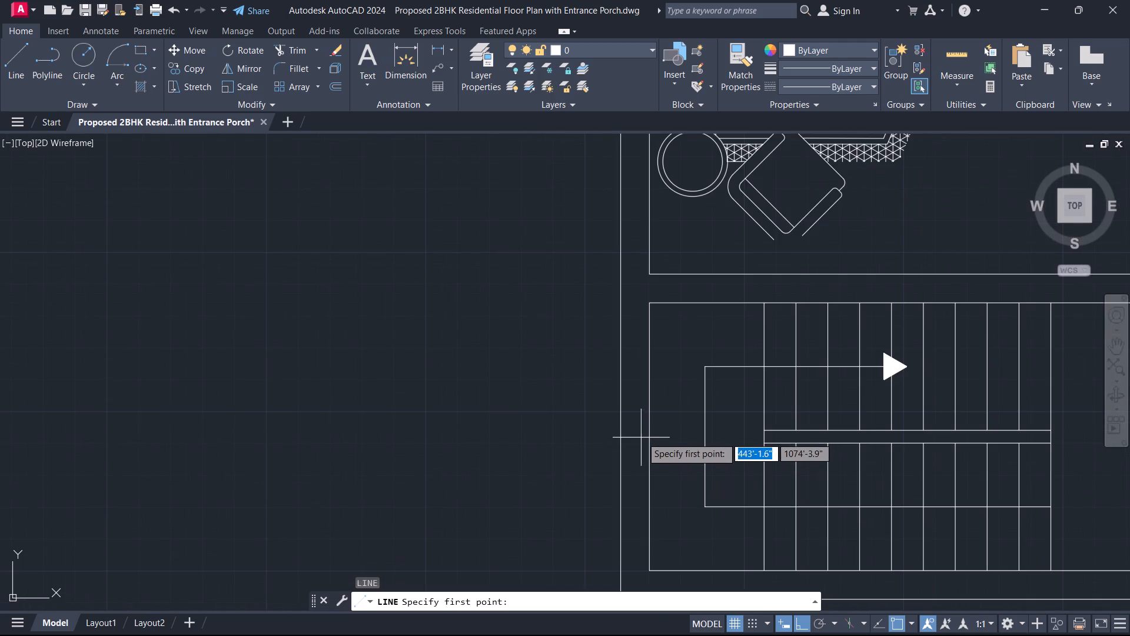
left_click(649, 436)
left_click(620, 435)
key("Escape")
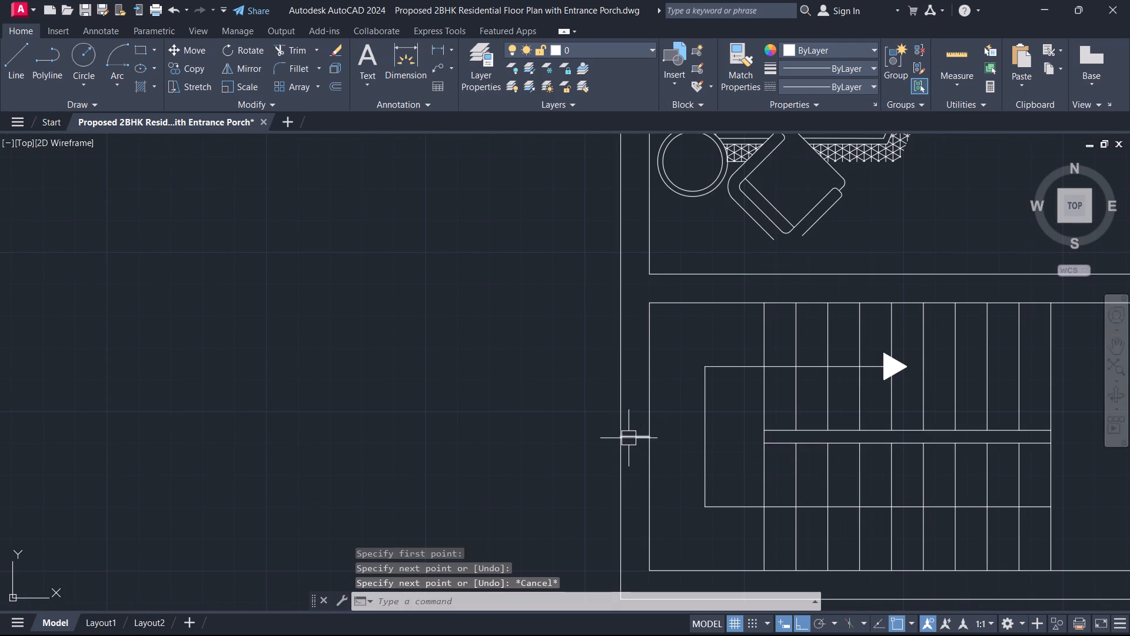
Offset the line across the staircase's outer wall by 1'6" to both sides to mark a window opening.
key("o")
key("space")
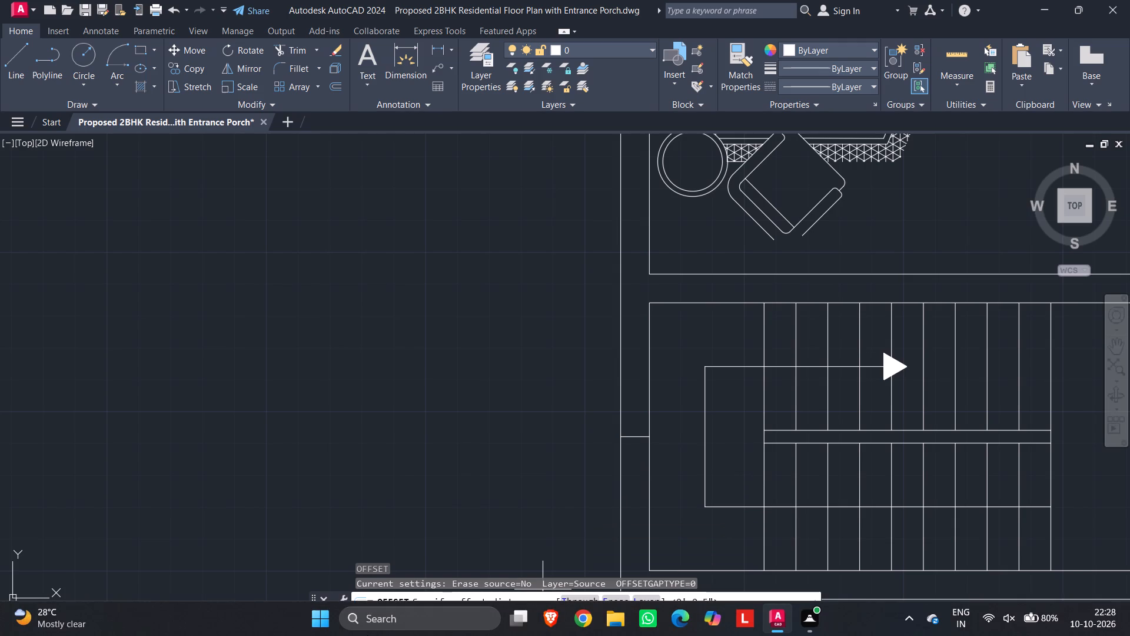
key("1")
type("'6")
key("Return")
scroll(401, 626, "up", 1)
scroll(626, 432, "up", 1)
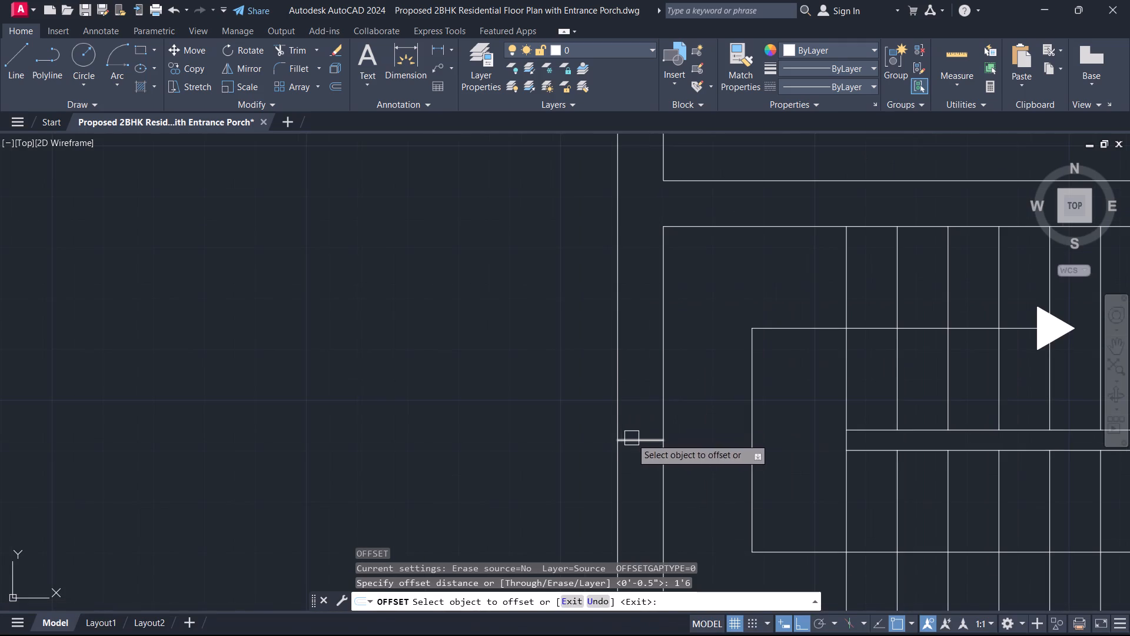
left_click(638, 440)
left_click(652, 403)
left_click_drag(646, 436, 646, 442)
left_click(638, 466)
key("Escape")
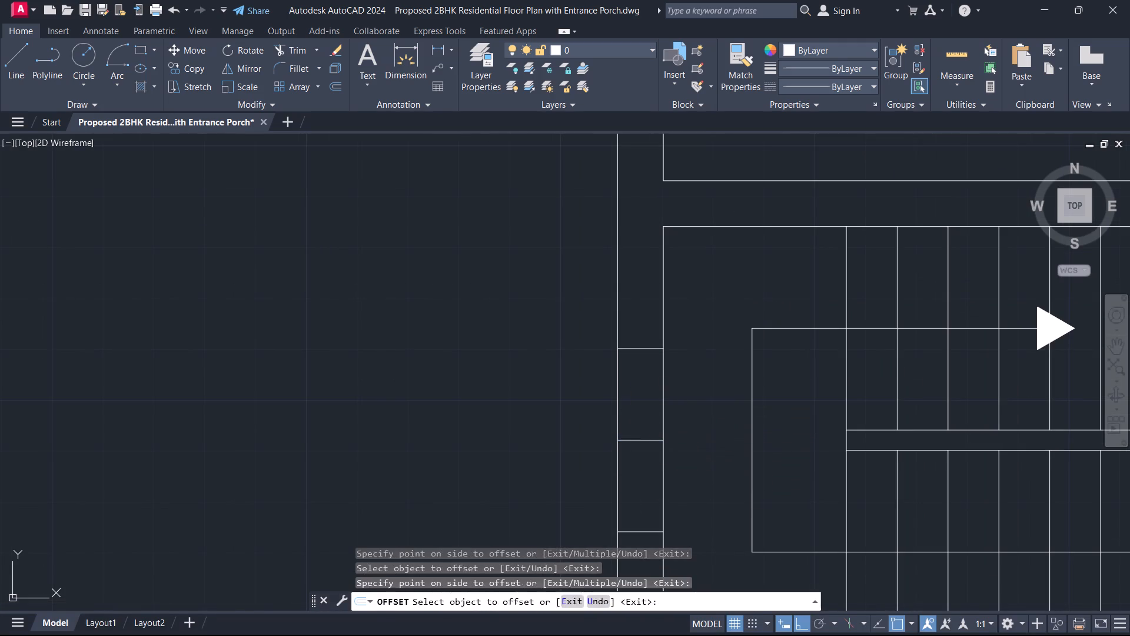
Delete the middle line crossing the staircase's outer wall, between the two window jamb lines.
left_click_drag(642, 466, 641, 459)
left_click(634, 436)
key("Delete")
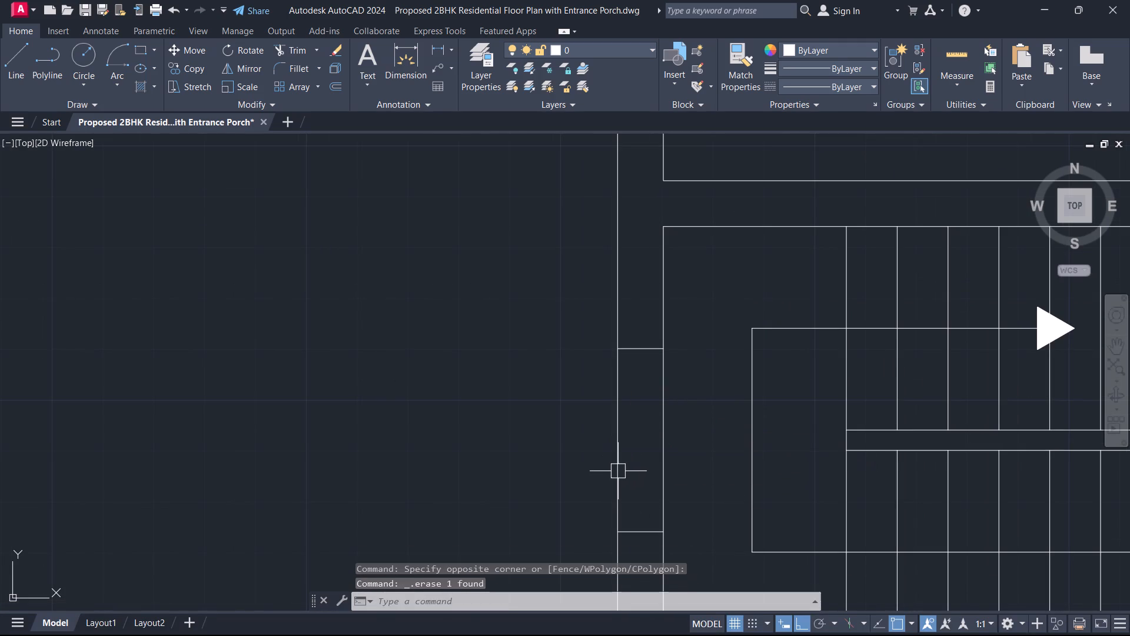
Draw a line along the staircase window opening, joining the midpoints of its two jamb lines.
type("L")
key("space")
left_click(647, 533)
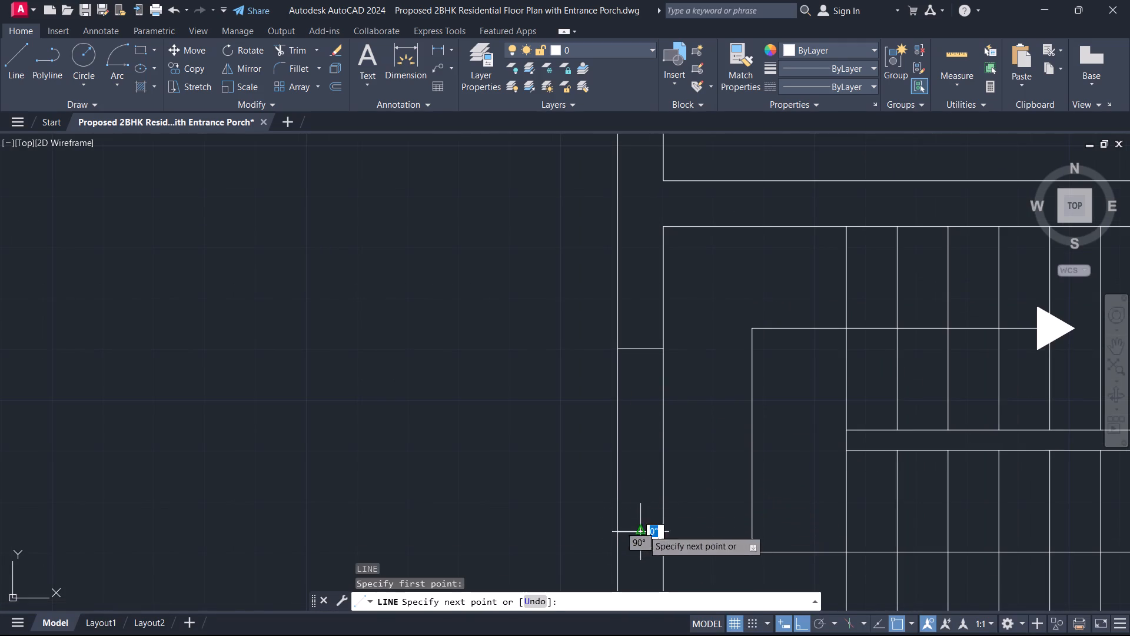
left_click(642, 353)
key("Escape")
Offset the staircase window's centre line by 0.5" to both sides to form the glazing lines.
key("o")
key("space")
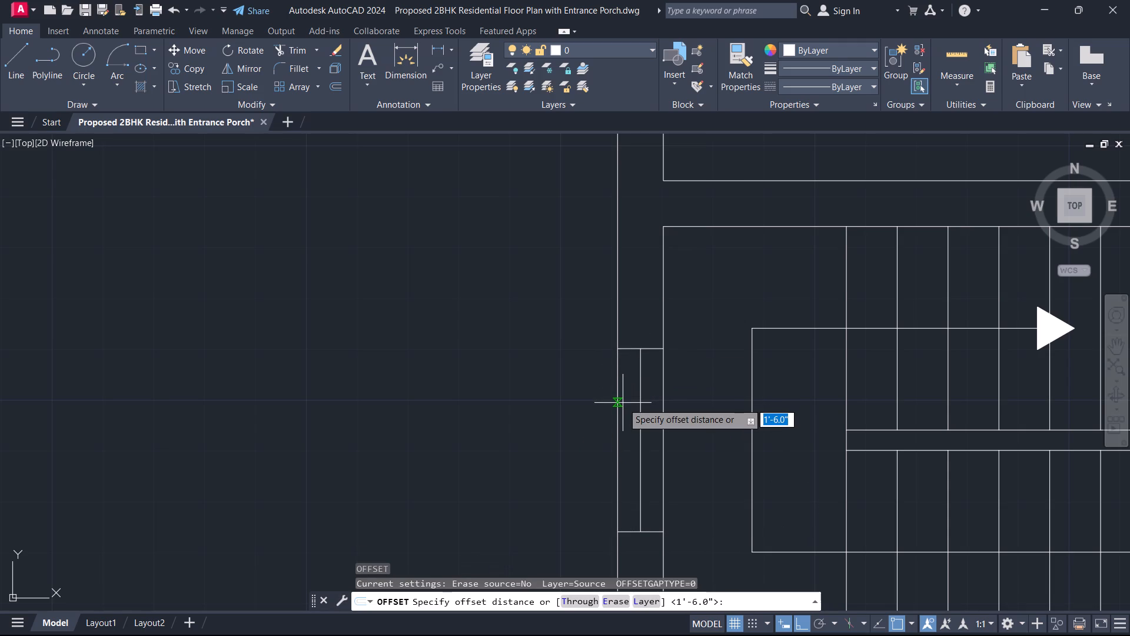
type("0.")
key("5")
key("Return")
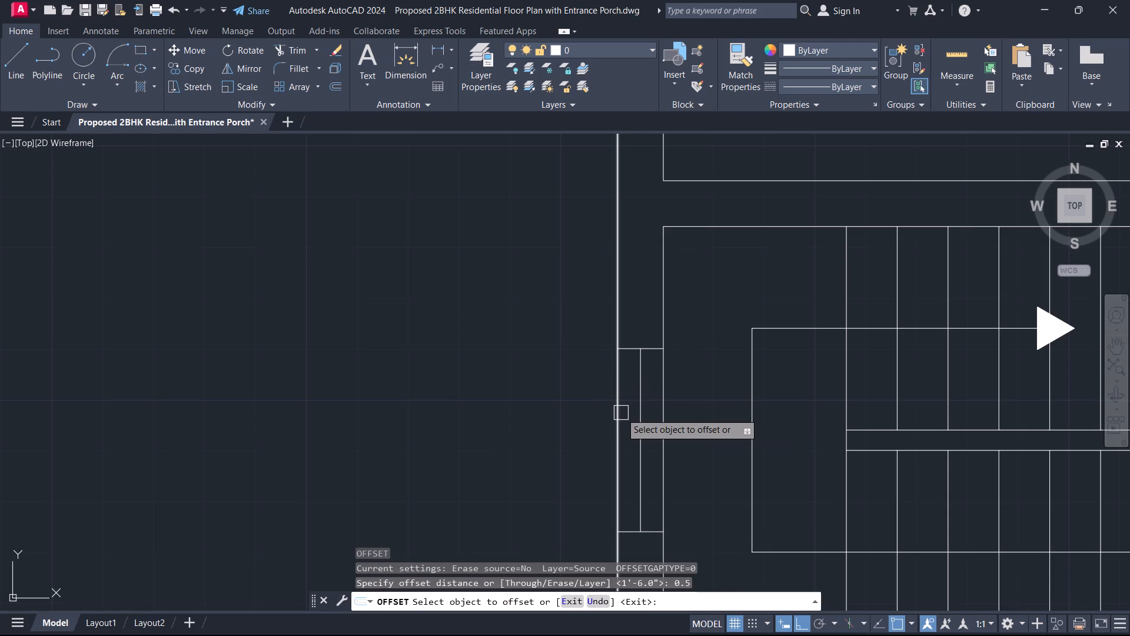
left_click(636, 432)
left_click(617, 426)
scroll(647, 436, "up", 2)
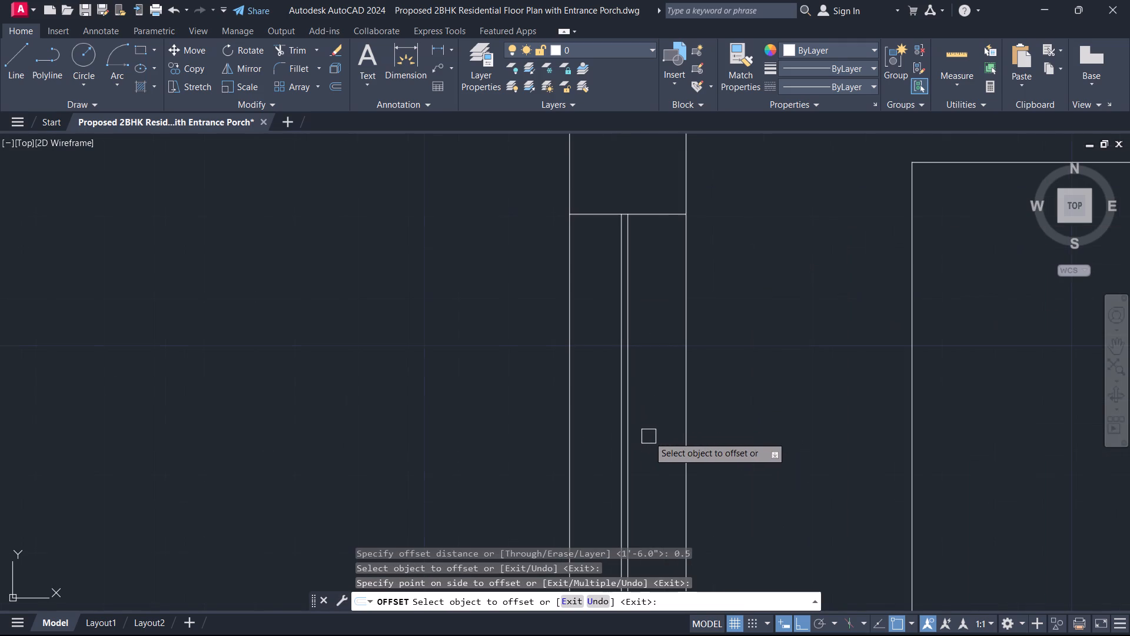
left_click(633, 442)
left_click(656, 442)
key("Escape")
Delete the original centre line between the two glazing lines of the staircase window.
scroll(632, 438, "up", 3)
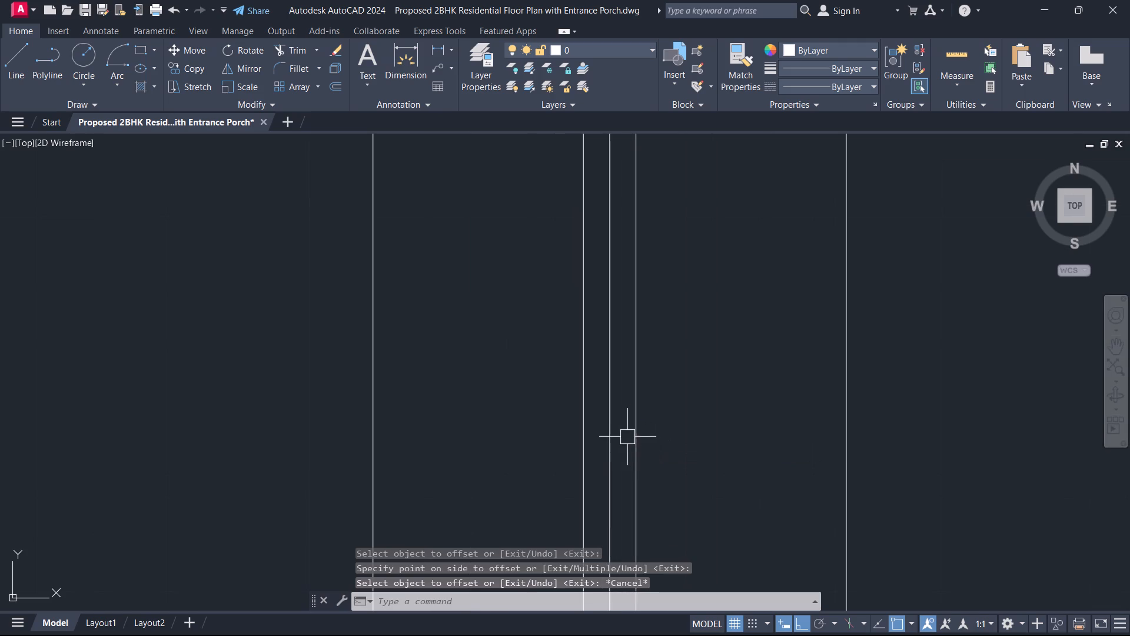
left_click(627, 437)
left_click(607, 438)
key("Delete")
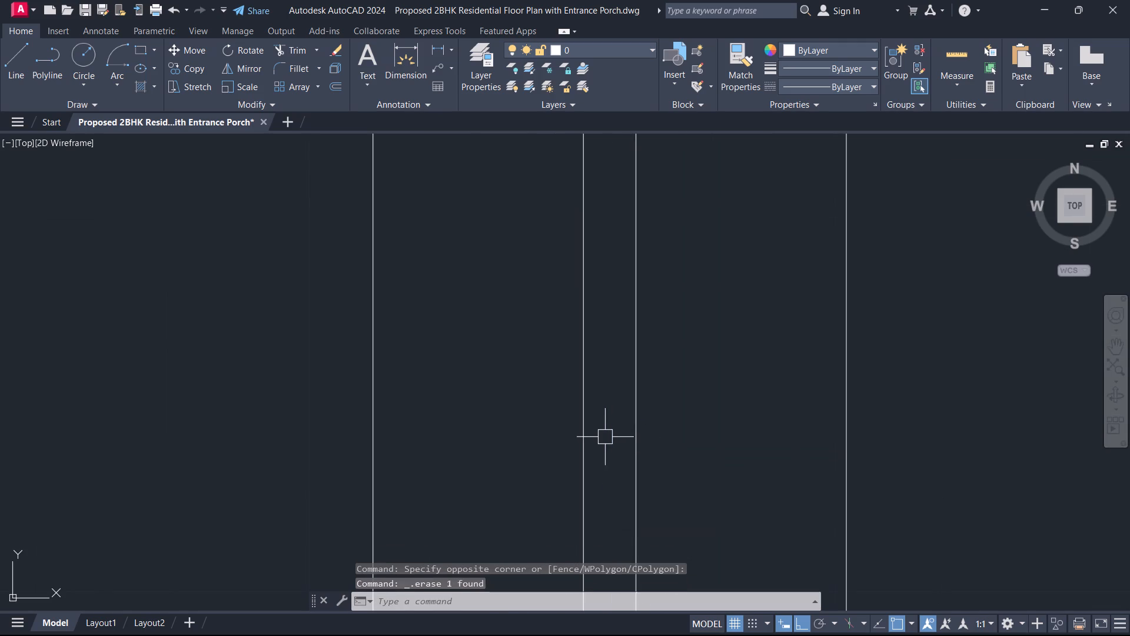
Fill the walls around the staircase with a solid hatch, including the outer west wall on both sides of its window.
scroll(611, 436, "down", 10)
scroll(616, 428, "up", 1)
key("h")
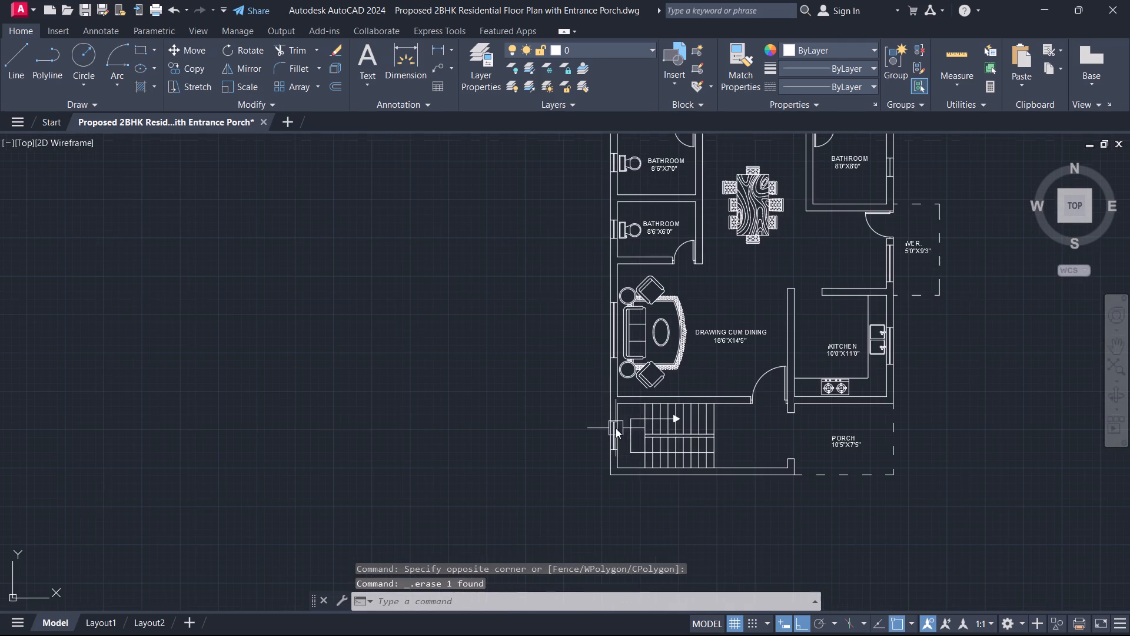
key("space")
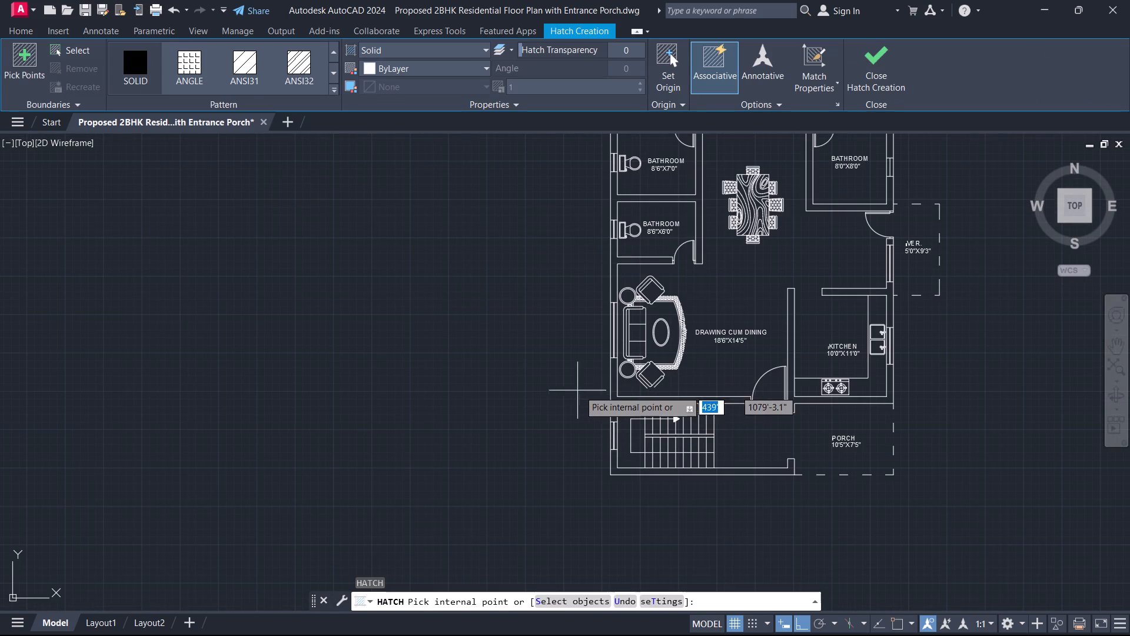
left_click(613, 398)
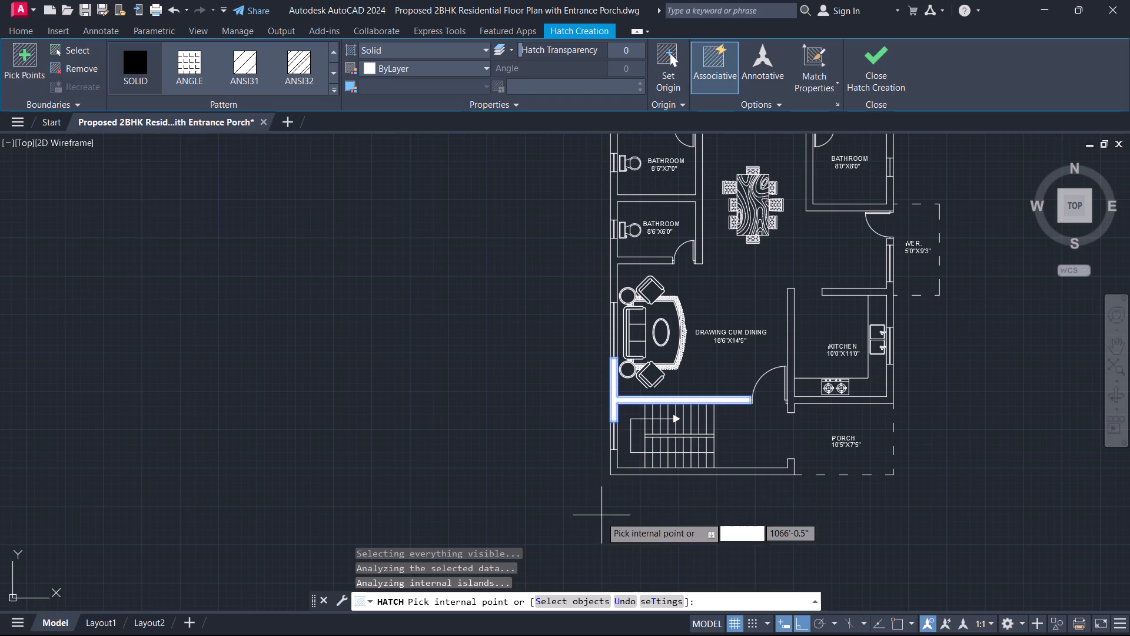
left_click(612, 470)
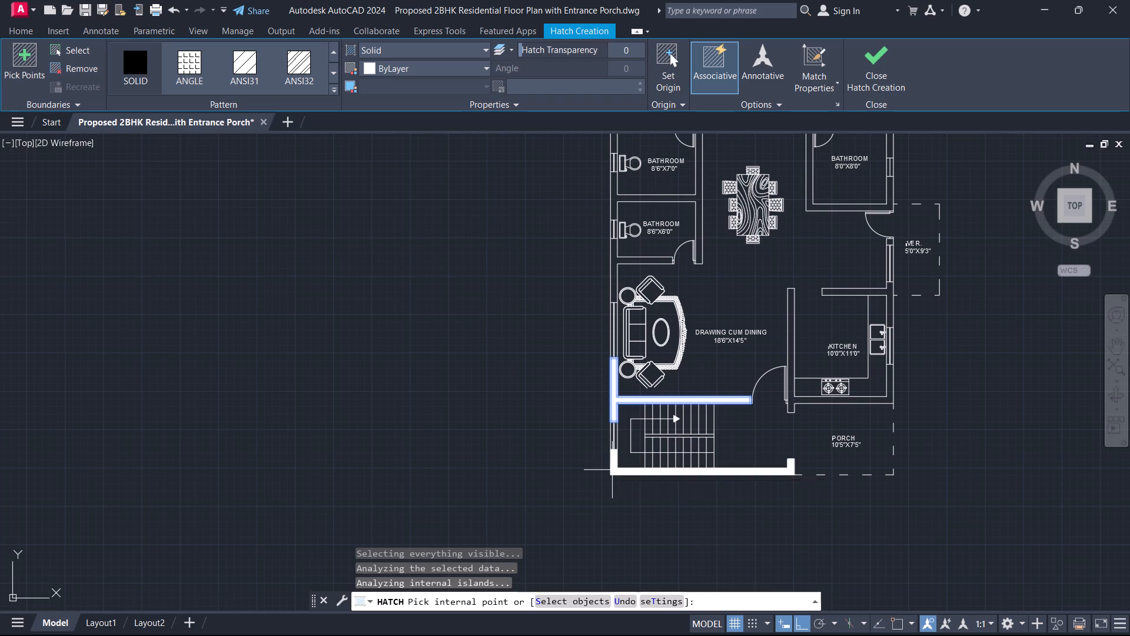
key("Escape")
Fill the kitchen's west and south walls with a solid hatch, including the outer east wall up to the kitchen window.
key("space")
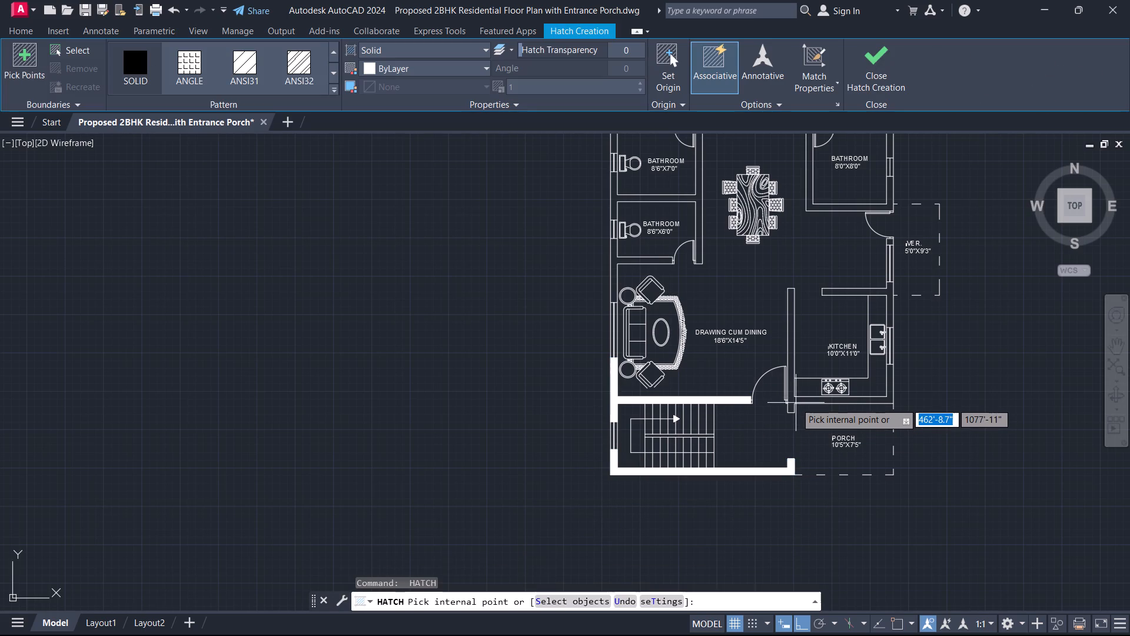
left_click(793, 401)
key("Escape")
Fill the wall between the 8'6"X6'0" bathroom and the drawing room, with the adjoining outer west wall, with a solid hatch.
key("space")
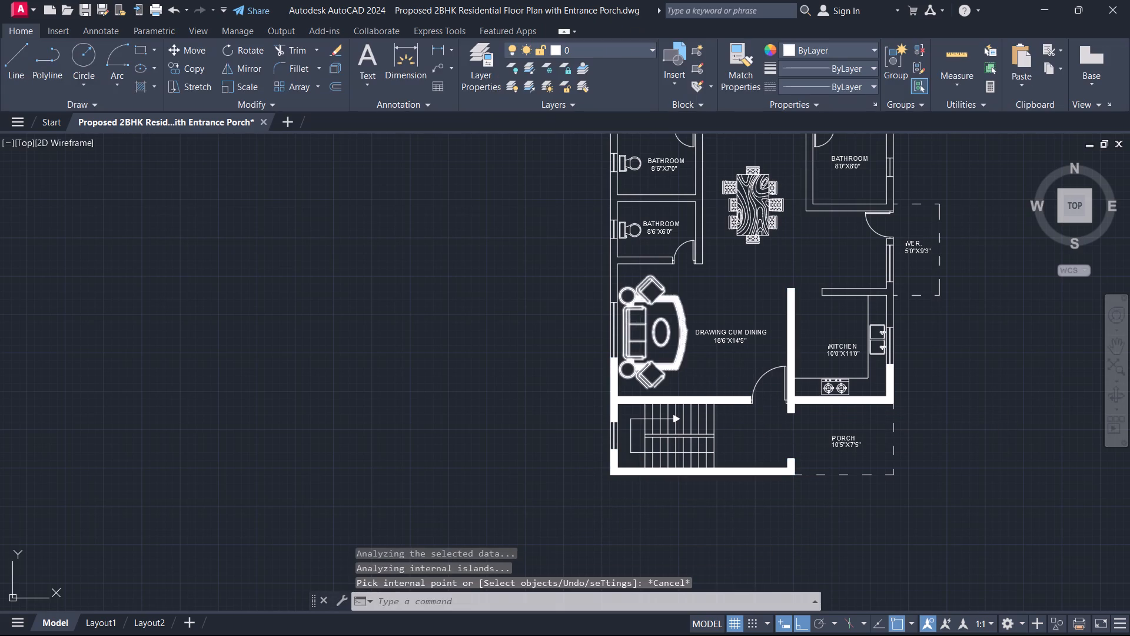
left_click(614, 261)
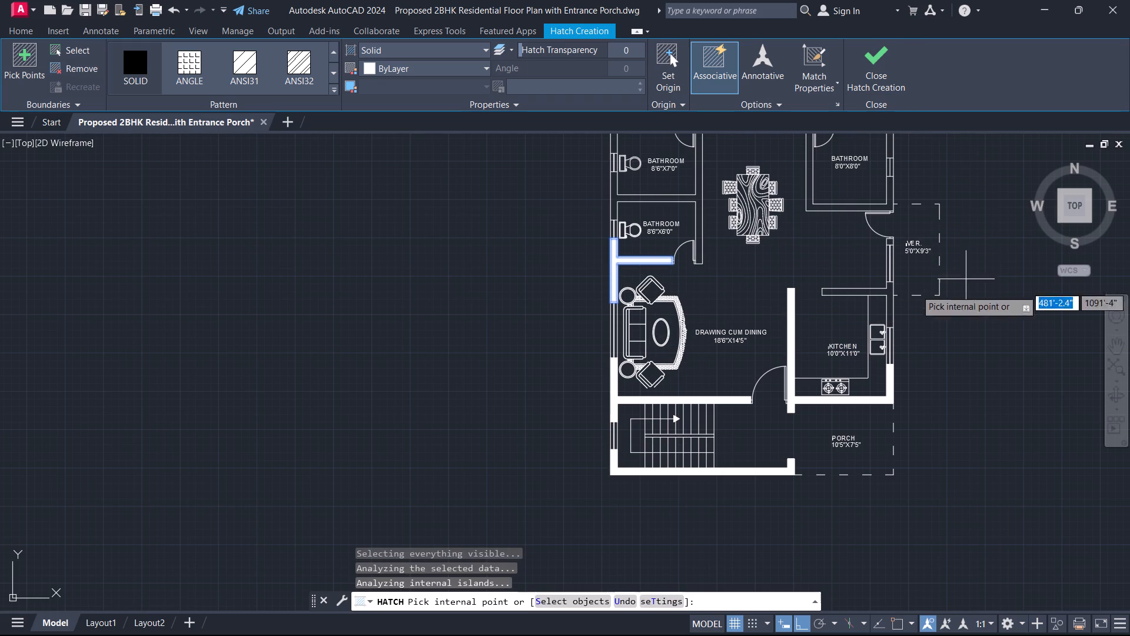
key("space")
Fill the kitchen's north wall and the short wall piece between the veranda window and door with a solid hatch.
key("space")
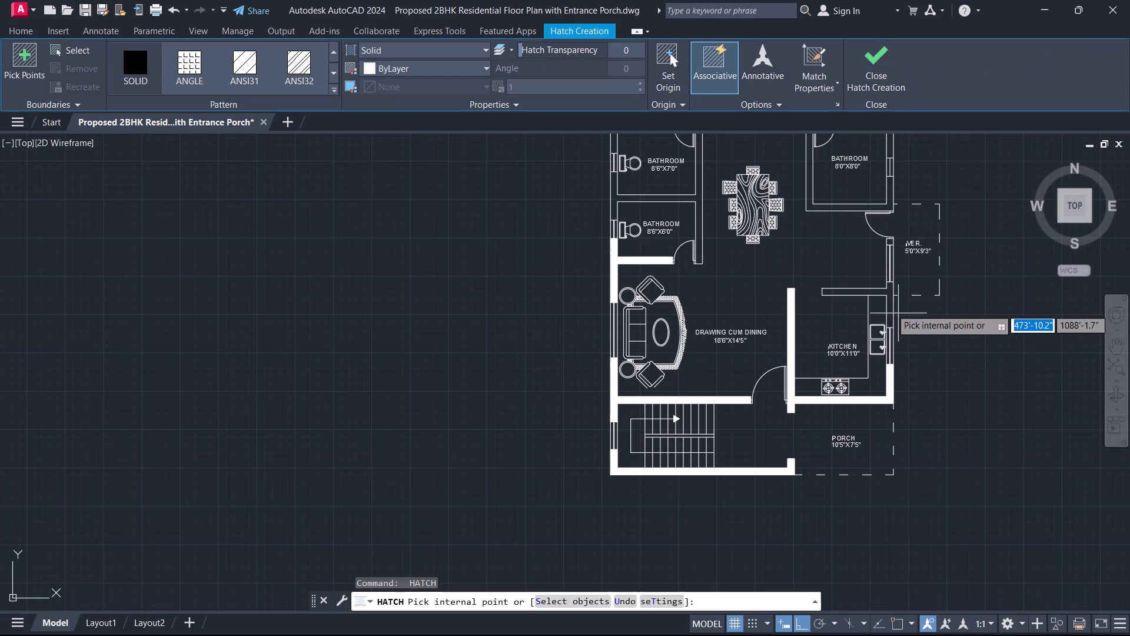
left_click(889, 307)
key("space")
scroll(893, 245, "up", 4)
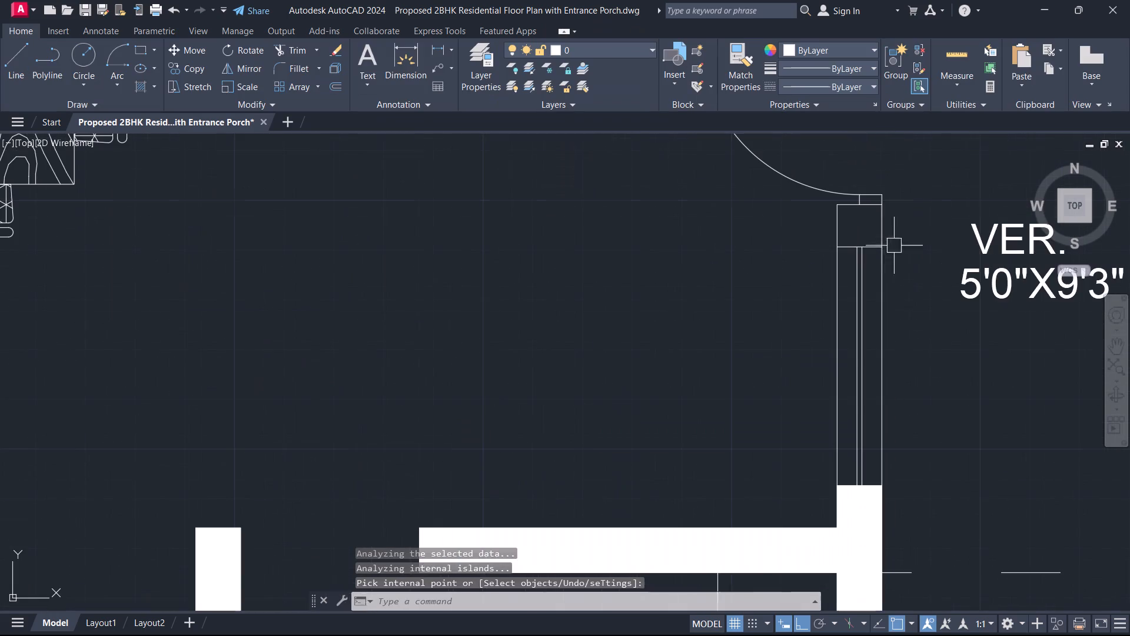
key("space")
left_click(871, 227)
key("space")
Fill the walls around the 8'0"X8'0" bathroom, including the outer east wall up to the Bedroom-2 window, with a solid hatch.
scroll(849, 238, "down", 4)
scroll(813, 234, "up", 1)
middle_click_drag(828, 257, 819, 389)
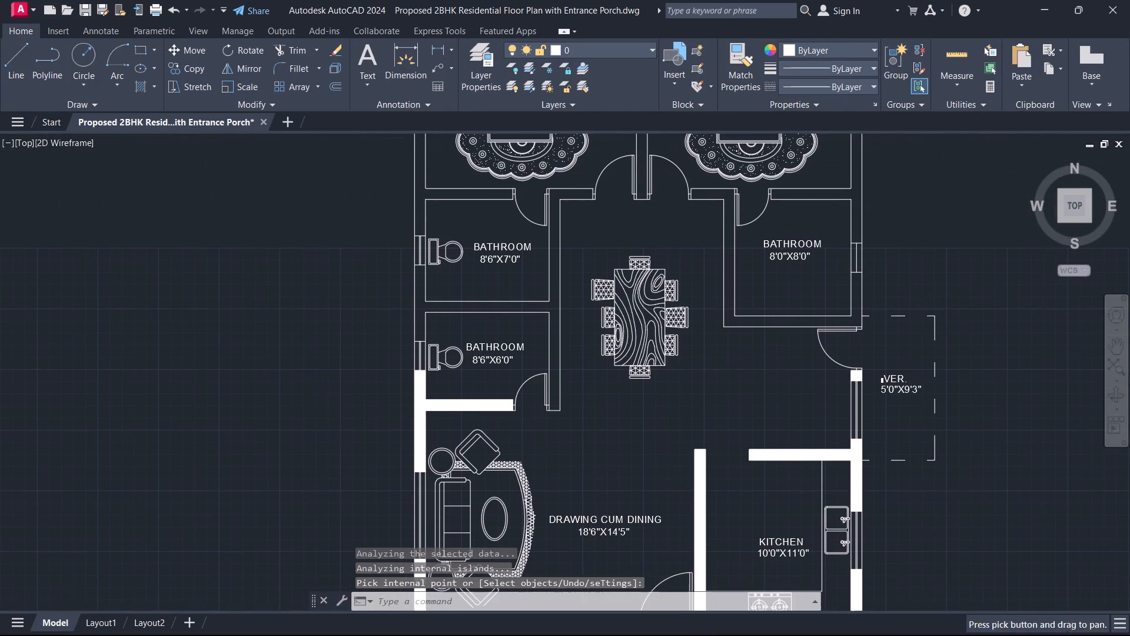
key("space")
left_click(785, 318)
key("space")
scroll(785, 319, "down", 2)
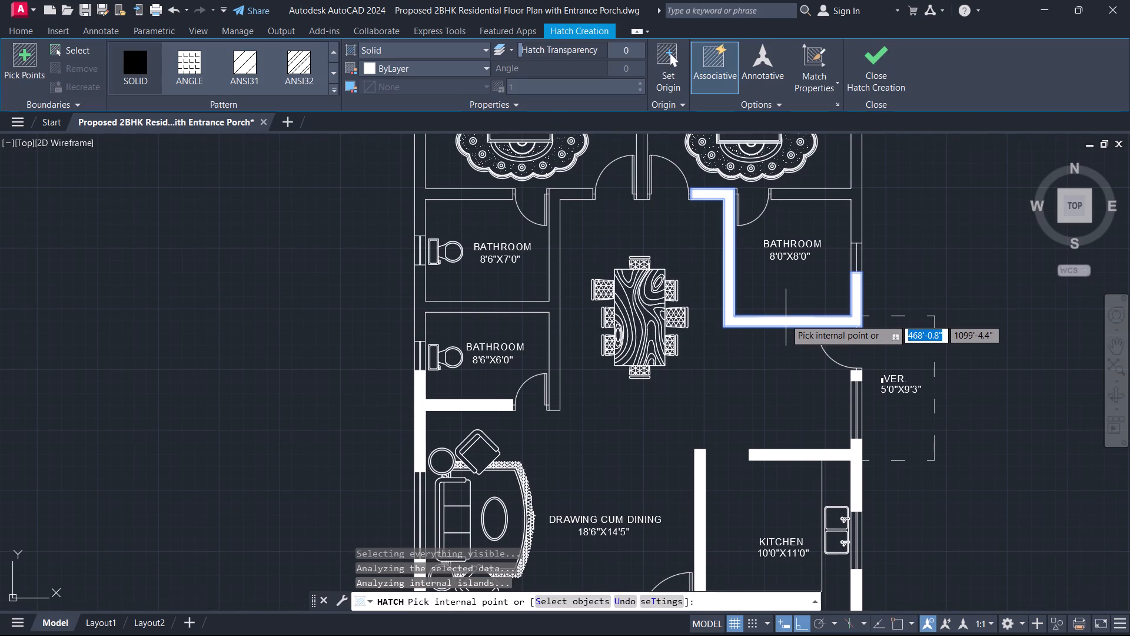
scroll(809, 273, "up", 1)
key("space")
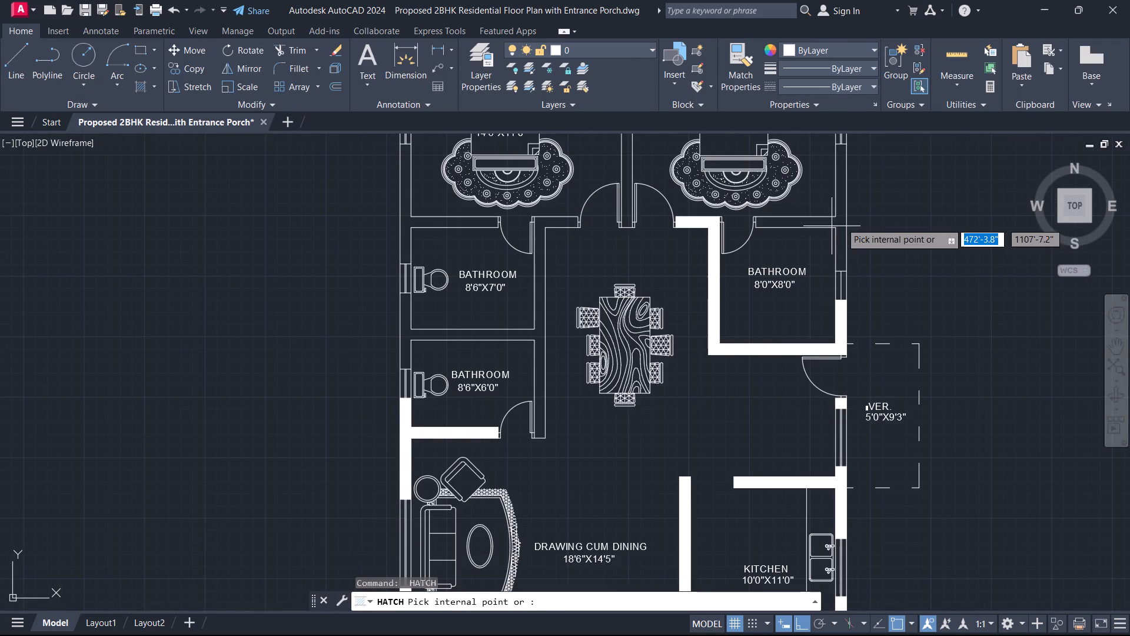
left_click(843, 224)
key("space")
Fill the outer north wall and the partition between the two bedrooms with a solid hatch.
scroll(797, 259, "down", 2)
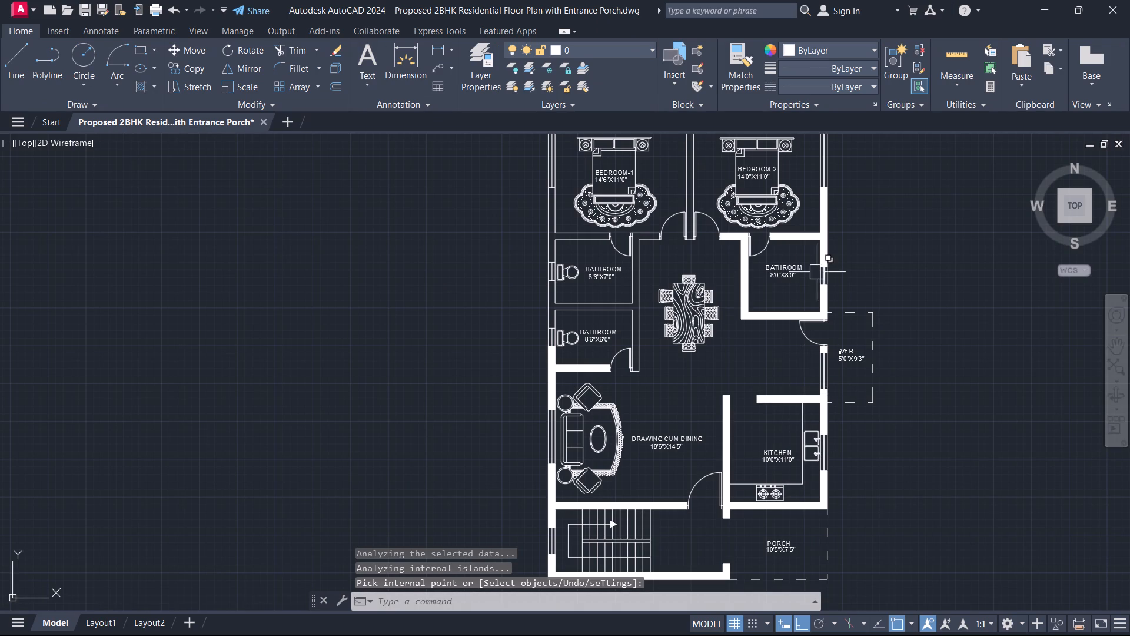
middle_click_drag(817, 271, 829, 416)
scroll(803, 283, "up", 2)
key("space")
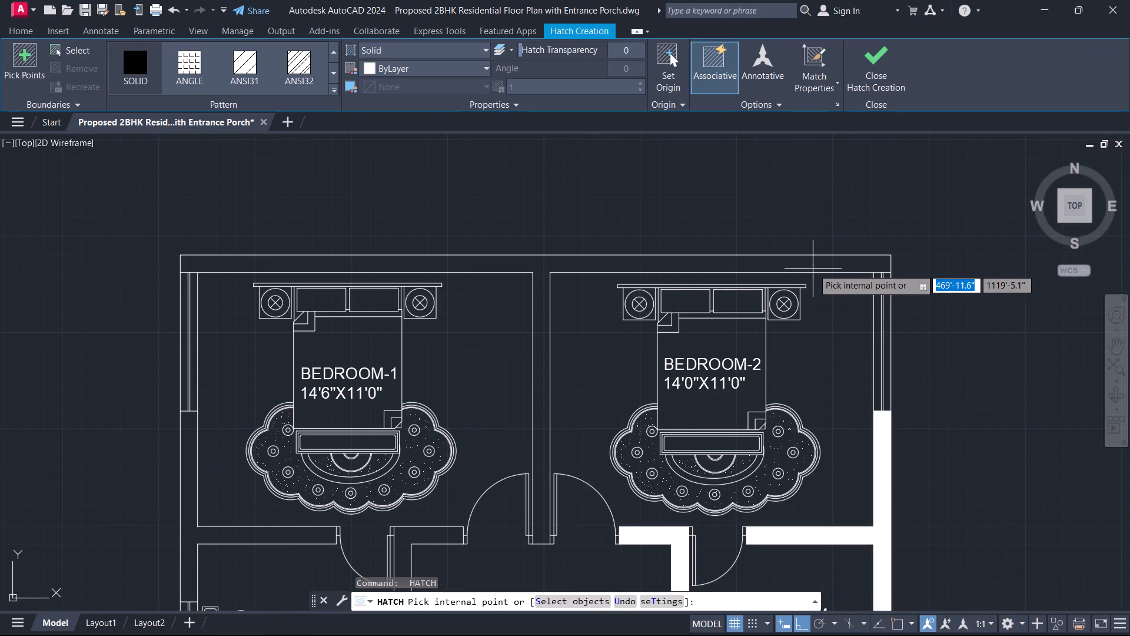
left_click(813, 264)
key("space")
Fill the hall-side wall of the two west bathrooms and the partition between them with a solid hatch.
scroll(640, 386, "down", 1)
middle_click_drag(724, 382, 875, 347)
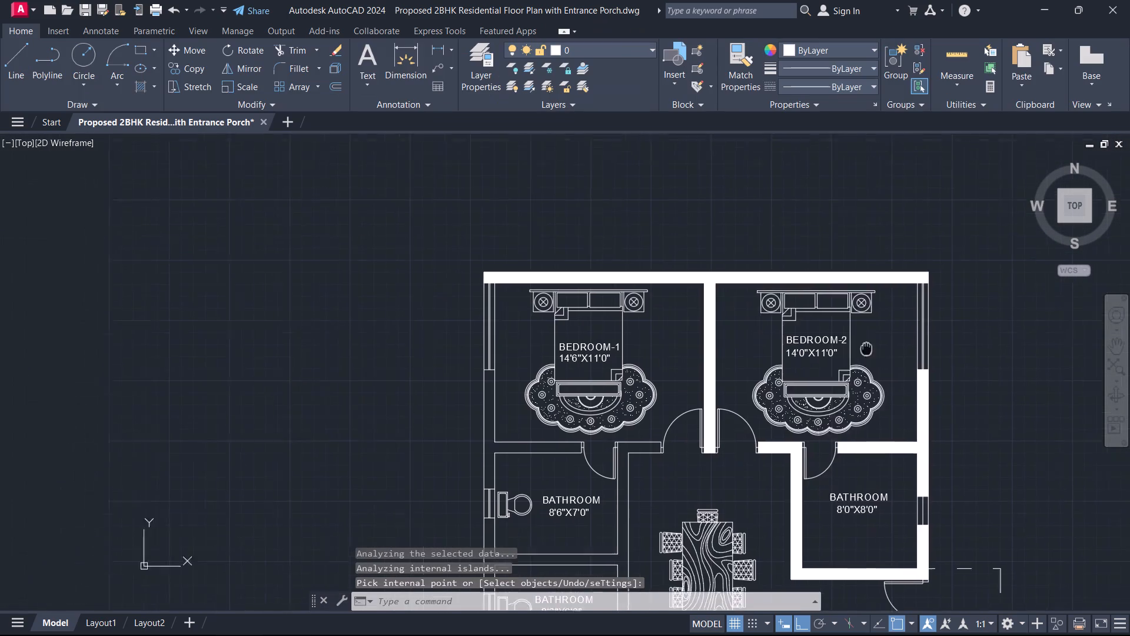
middle_click_drag(875, 347, 897, 343)
key("space")
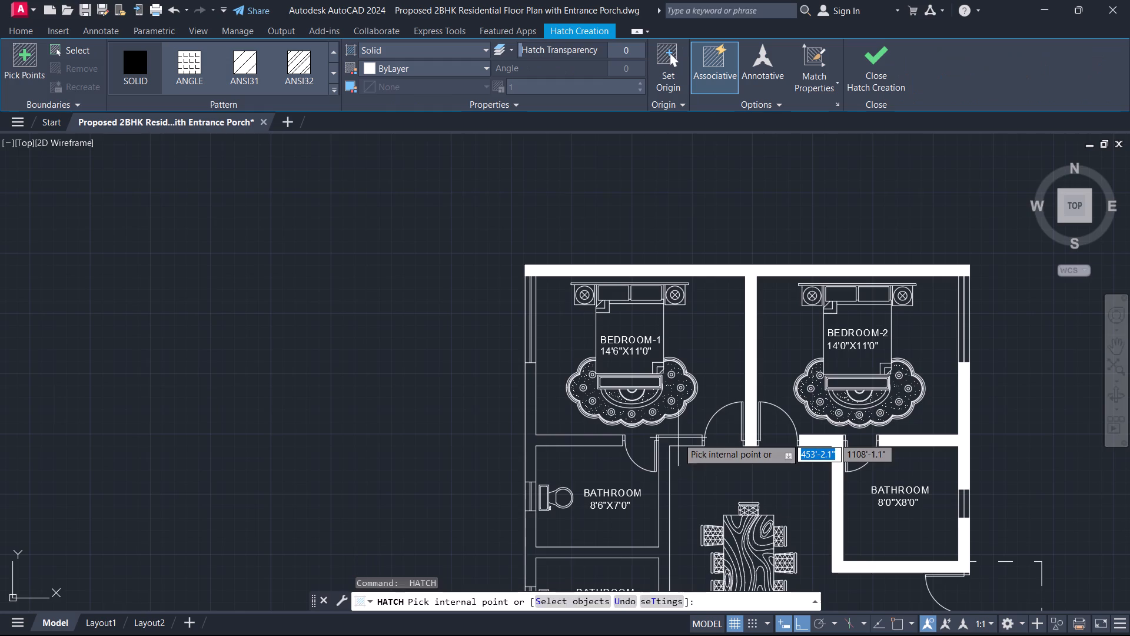
left_click(678, 438)
scroll(665, 506, "down", 1)
key("space")
Fill the wall between Bedroom-1 and the 8'6"X7'0" bathroom, with the adjoining outer west wall, with a solid hatch.
middle_click_drag(663, 506, 778, 425)
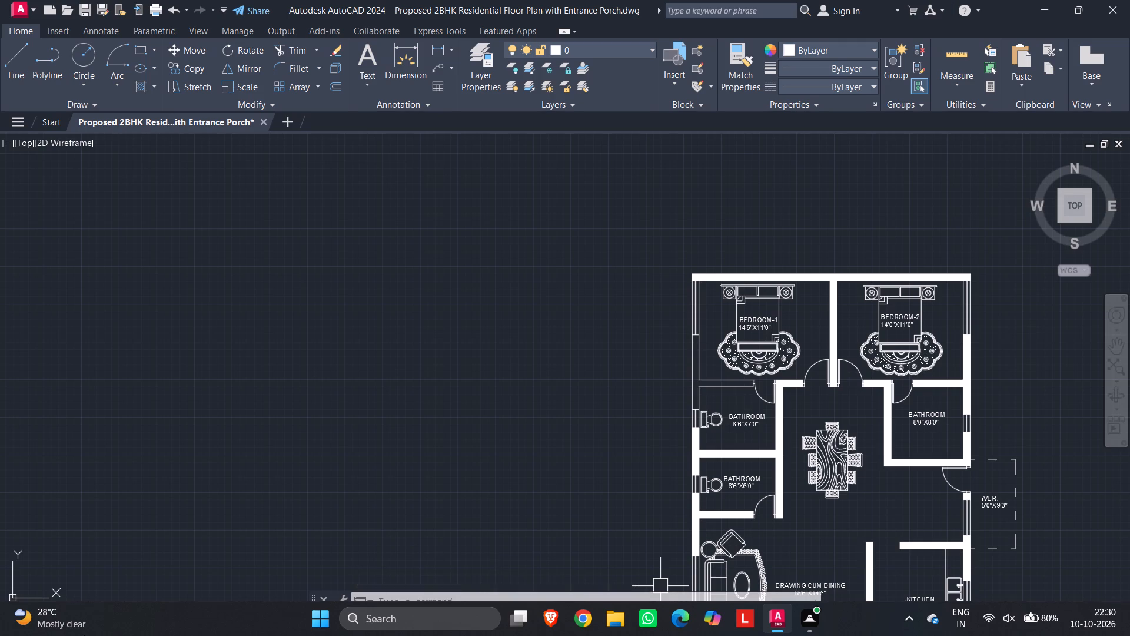
key("space")
scroll(765, 382, "up", 2)
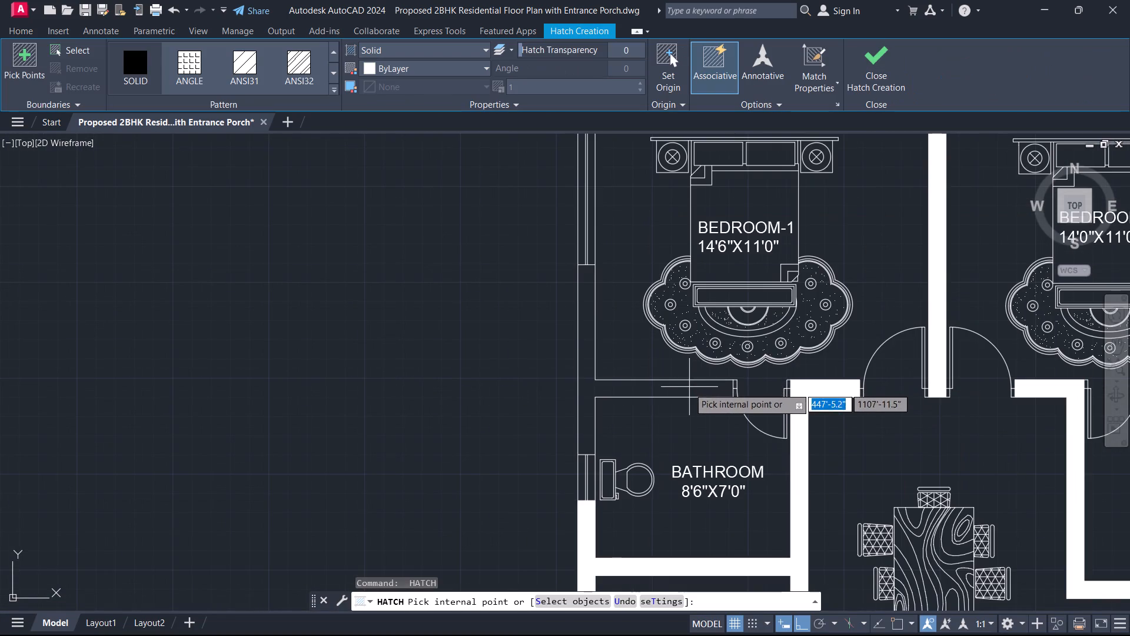
left_click(688, 388)
key("space")
Inspect the whole floor plan, checking the wall fills, windows, doors, furniture and room labels.
scroll(688, 388, "down", 5)
middle_click_drag(723, 417, 722, 283)
scroll(727, 334, "up", 3)
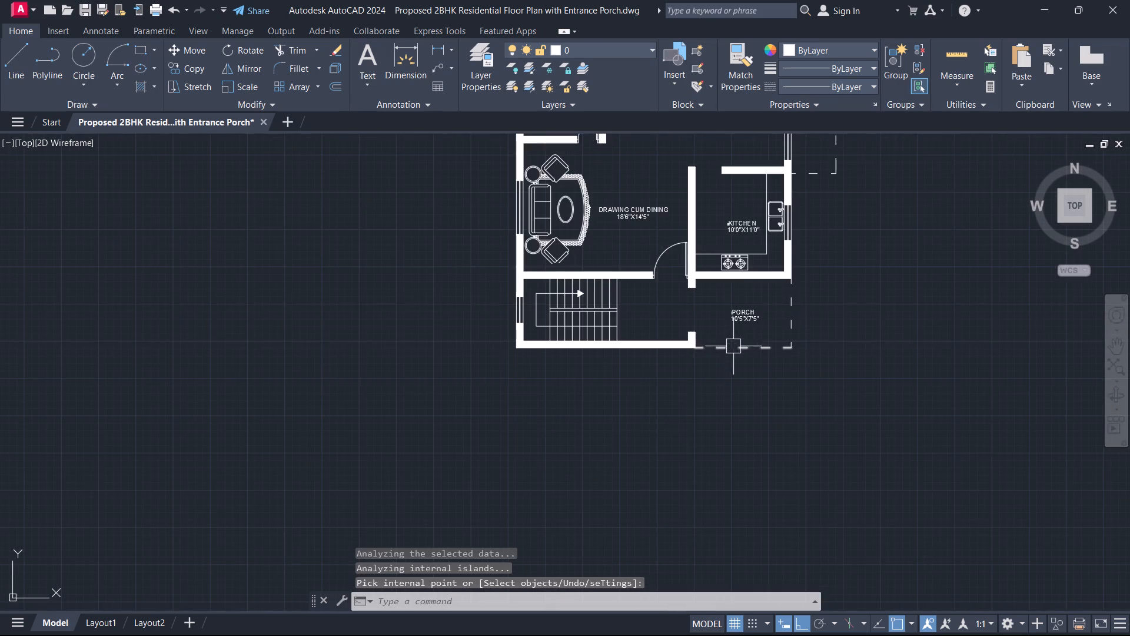
scroll(743, 371, "up", 1)
scroll(747, 376, "down", 3)
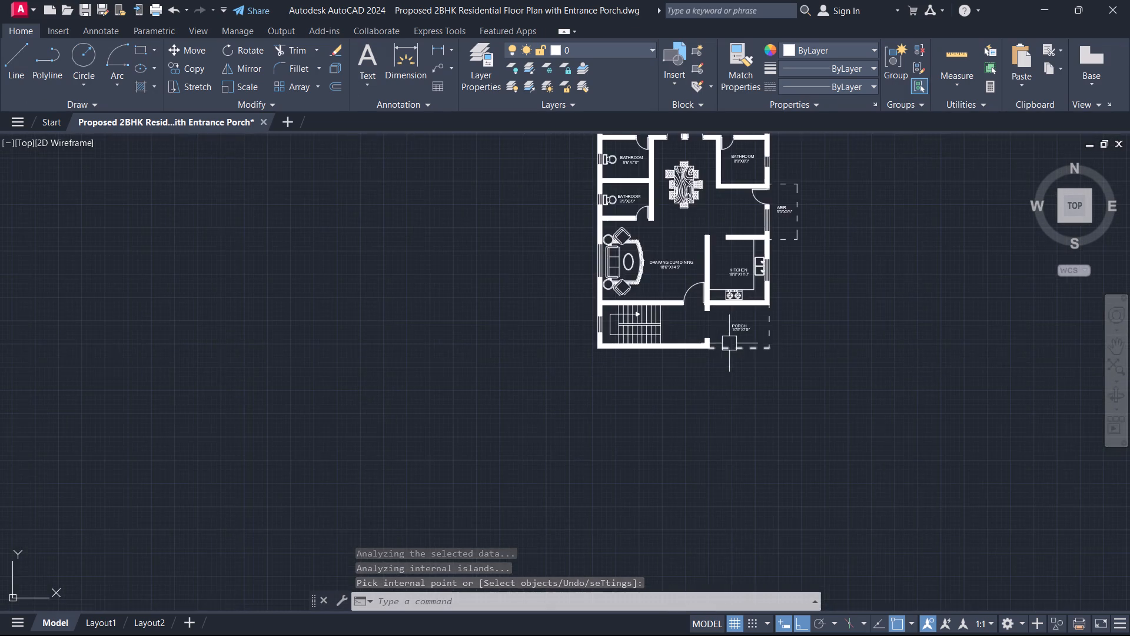
scroll(698, 332, "up", 1)
middle_click_drag(697, 332, 699, 408)
scroll(661, 313, "down", 1)
middle_click_drag(661, 313, 663, 404)
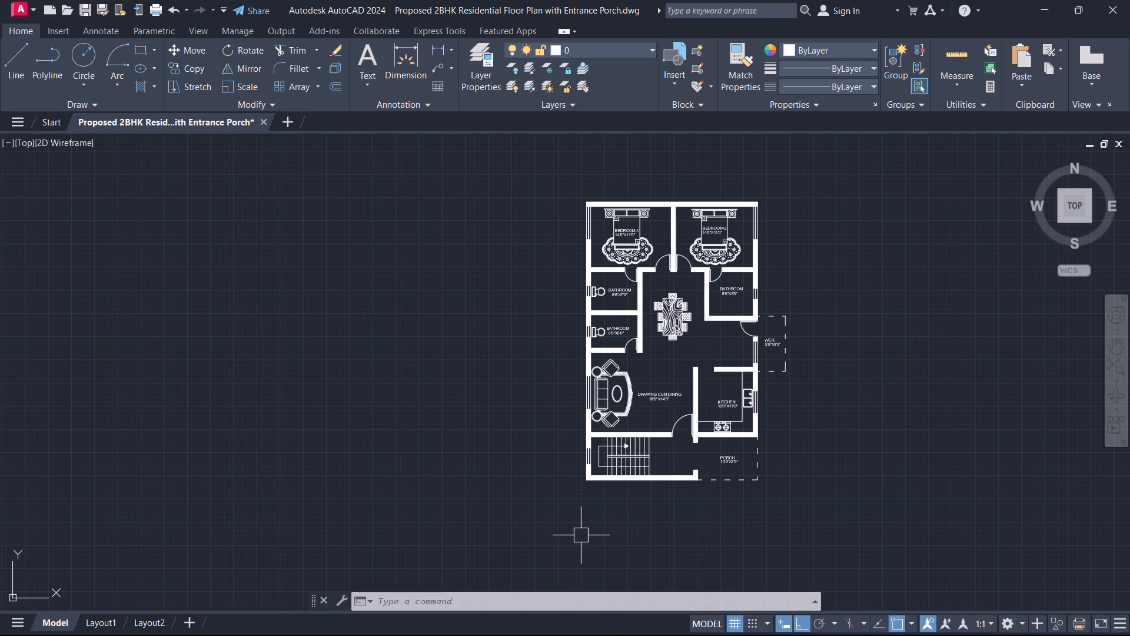
scroll(522, 522, "down", 2)
middle_click(598, 467)
scroll(599, 462, "up", 2)
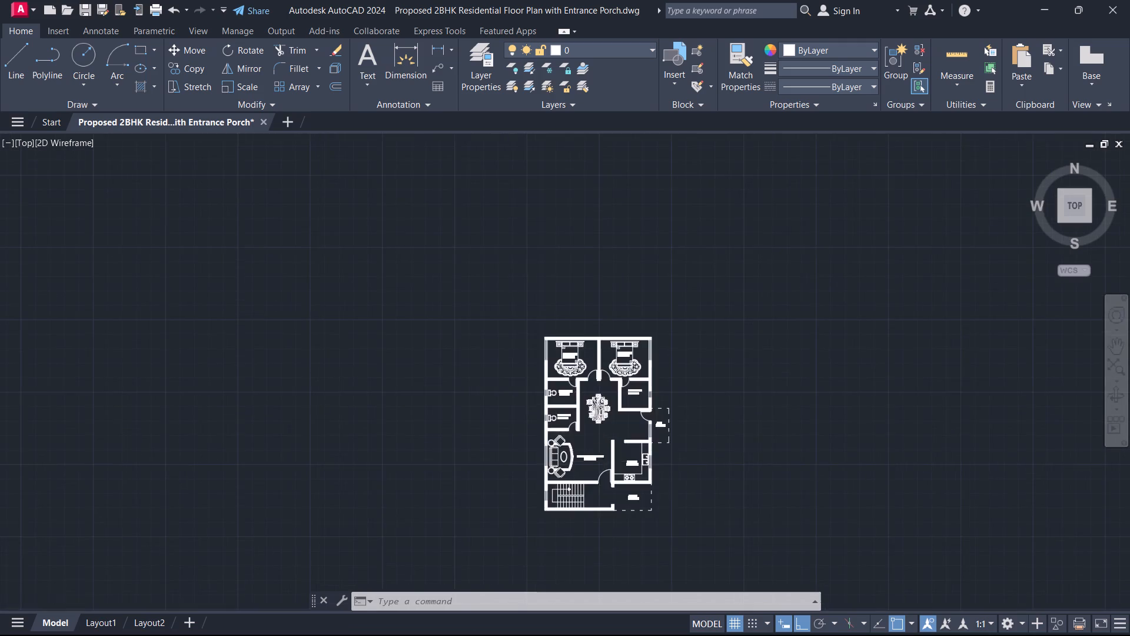
scroll(599, 462, "up", 1)
scroll(576, 397, "up", 1)
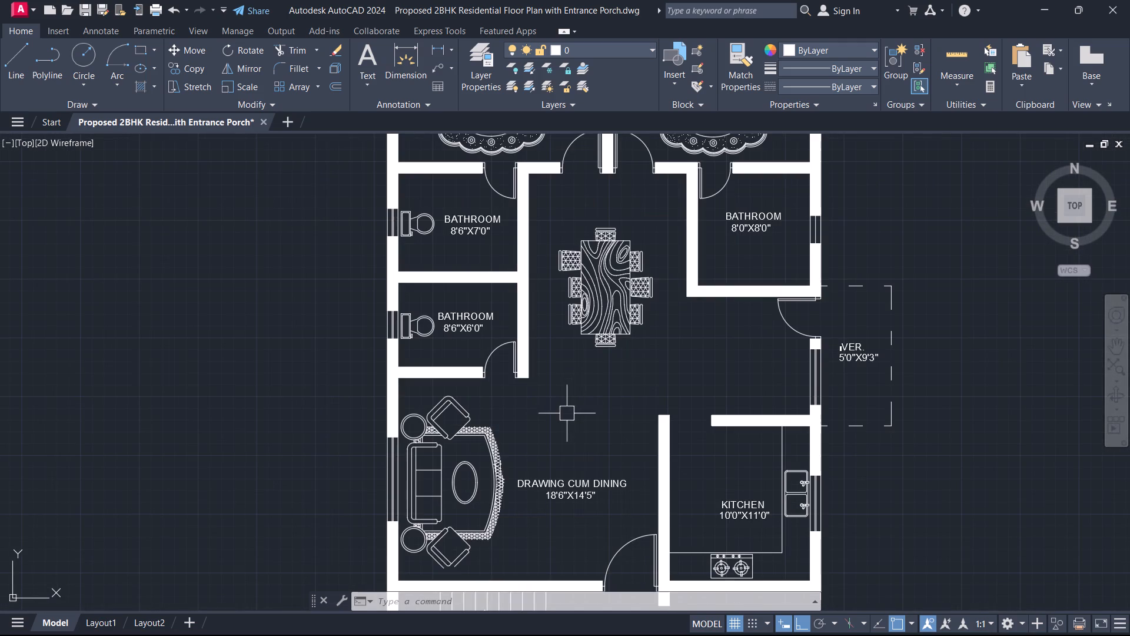
middle_click_drag(587, 431, 720, 241)
scroll(717, 316, "down", 1)
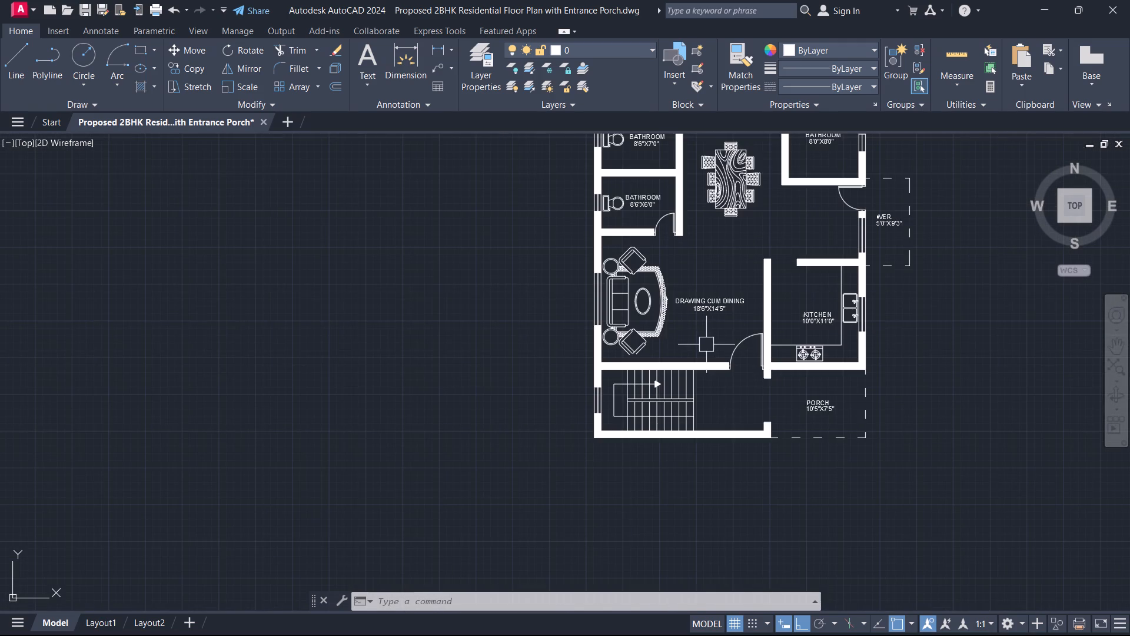
middle_click_drag(706, 345, 626, 515)
scroll(706, 345, "up", 1)
middle_click_drag(614, 390, 566, 450)
scroll(564, 450, "down", 1)
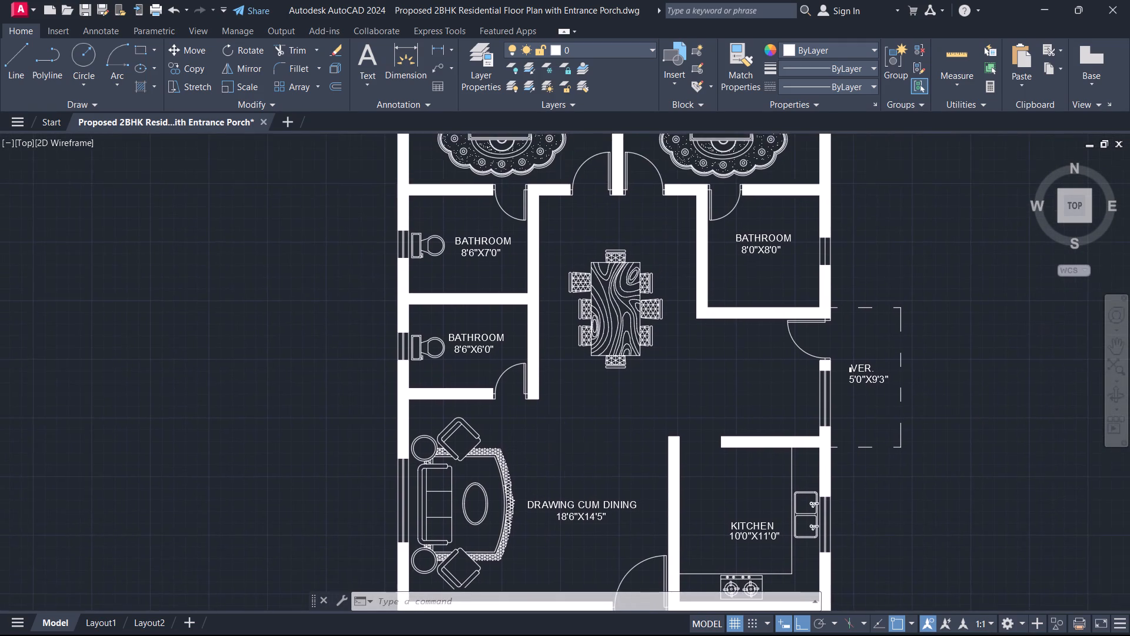
middle_click_drag(614, 437, 654, 349)
scroll(610, 443, "up", 1)
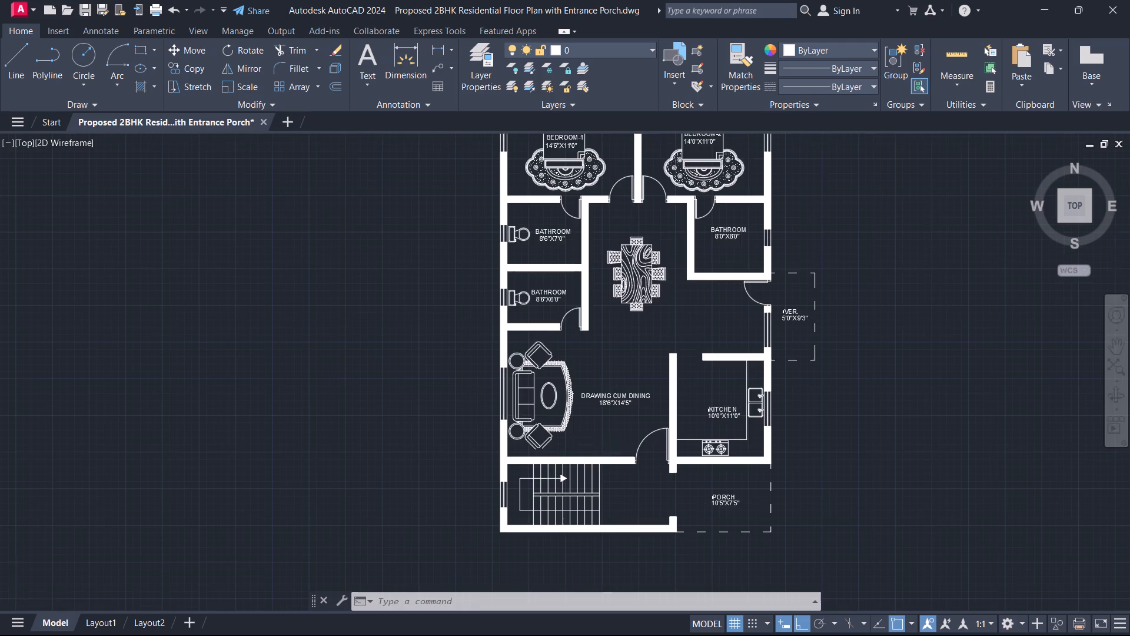
scroll(608, 471, "up", 1)
scroll(593, 355, "down", 1)
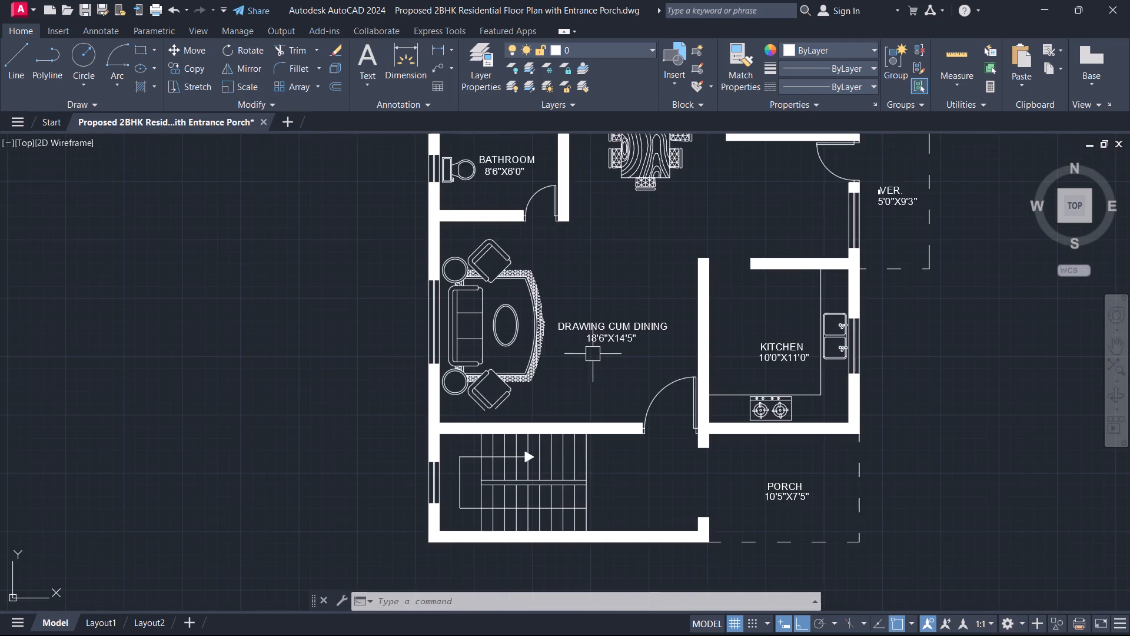
scroll(590, 365, "down", 1)
scroll(589, 390, "up", 1)
middle_click_drag(600, 410, 640, 277)
scroll(628, 317, "up", 1)
scroll(664, 316, "down", 2)
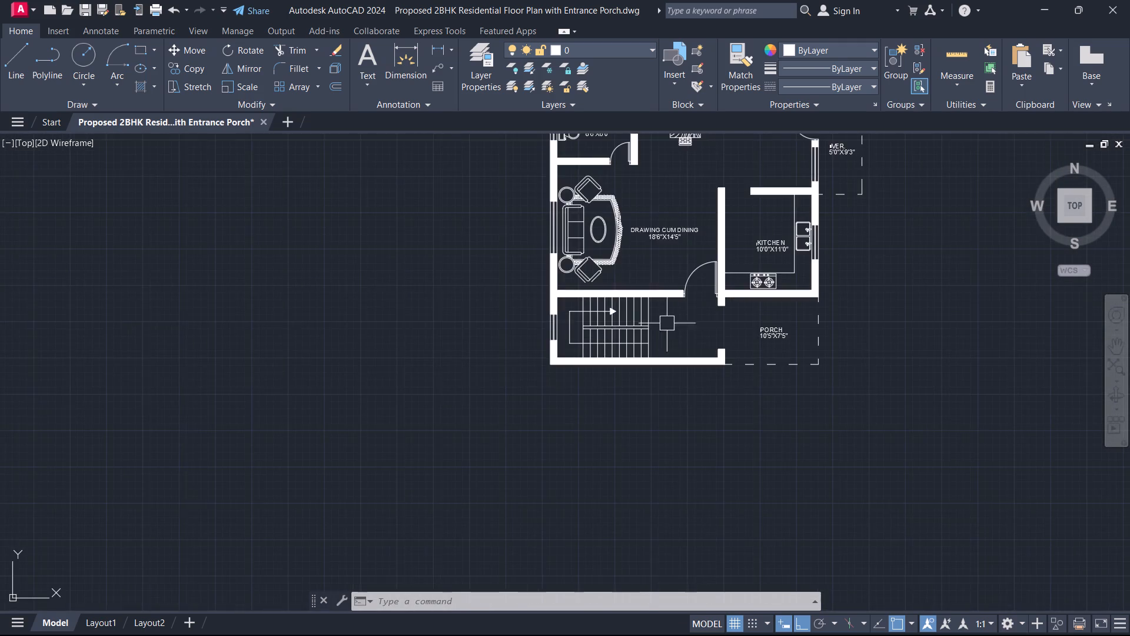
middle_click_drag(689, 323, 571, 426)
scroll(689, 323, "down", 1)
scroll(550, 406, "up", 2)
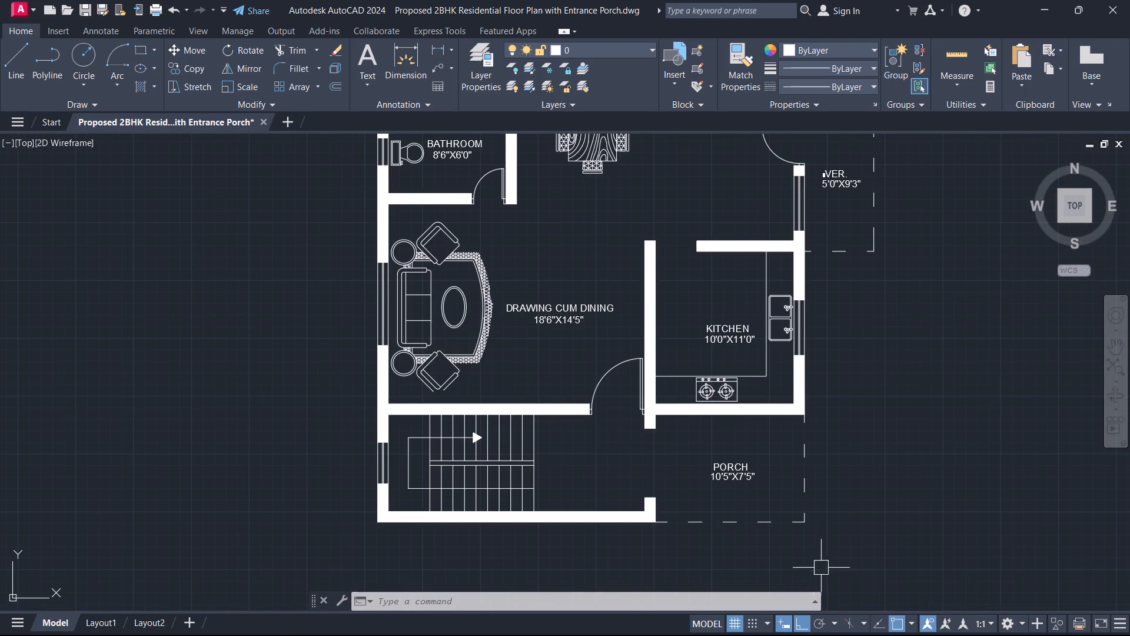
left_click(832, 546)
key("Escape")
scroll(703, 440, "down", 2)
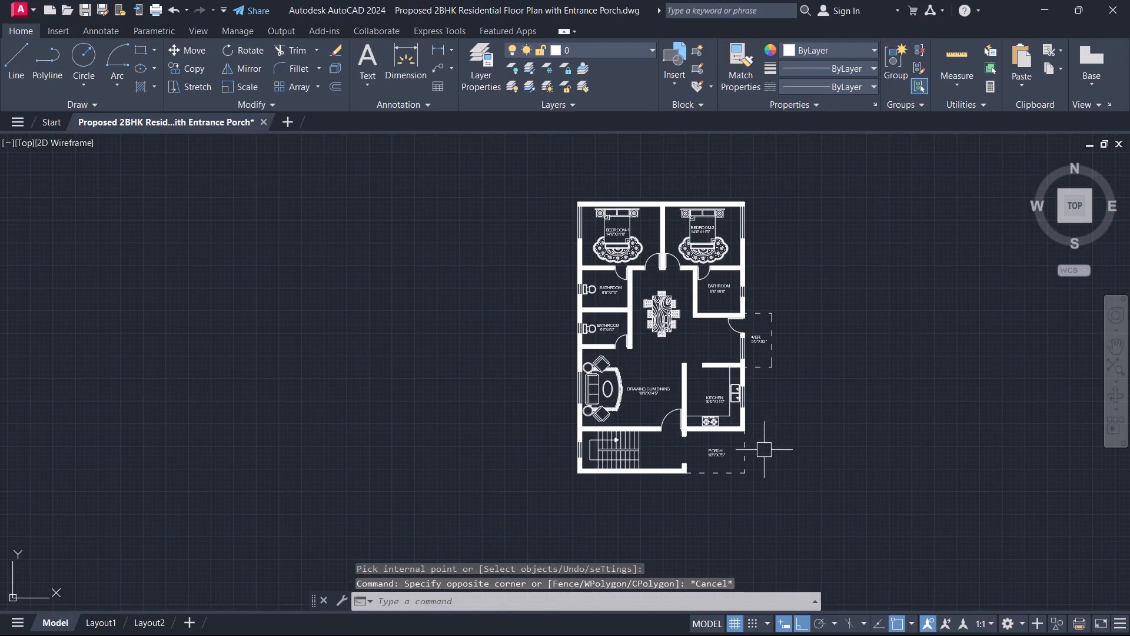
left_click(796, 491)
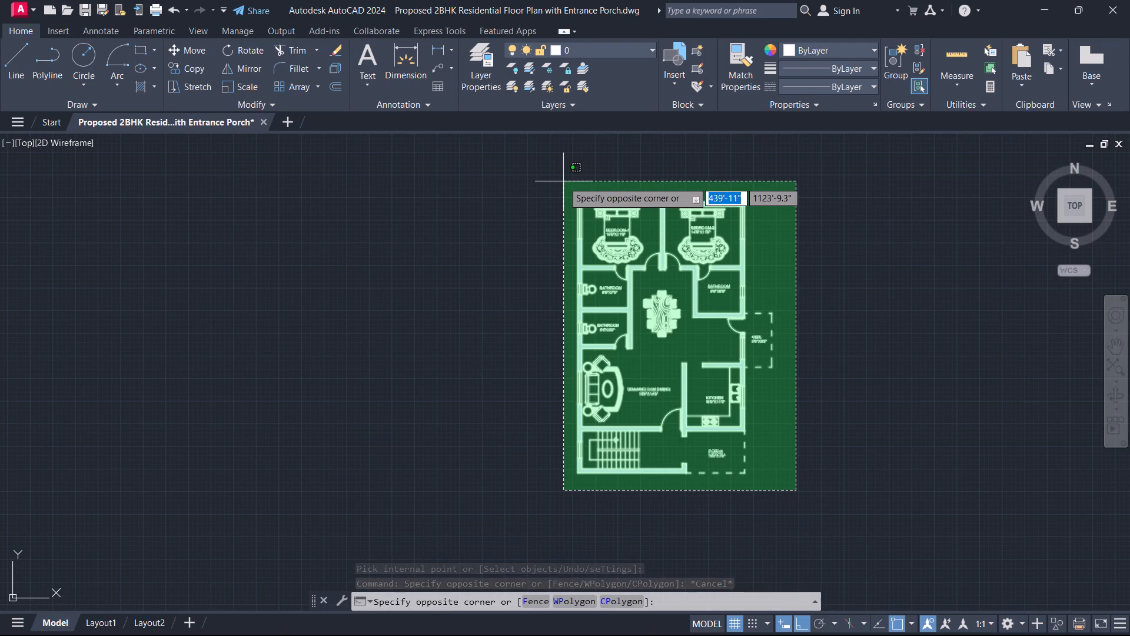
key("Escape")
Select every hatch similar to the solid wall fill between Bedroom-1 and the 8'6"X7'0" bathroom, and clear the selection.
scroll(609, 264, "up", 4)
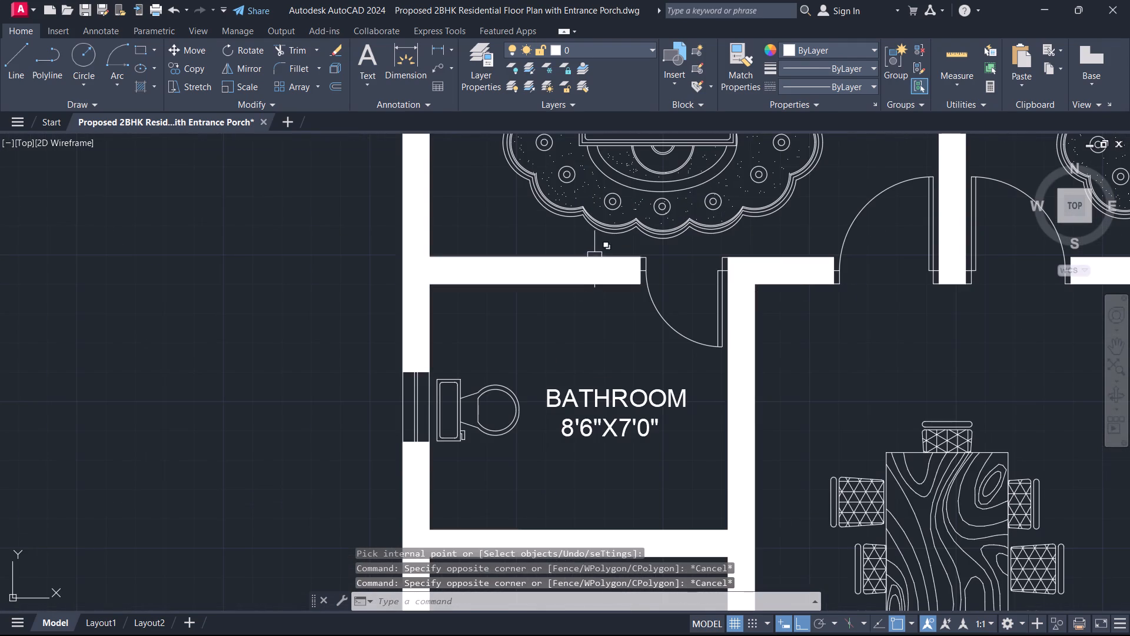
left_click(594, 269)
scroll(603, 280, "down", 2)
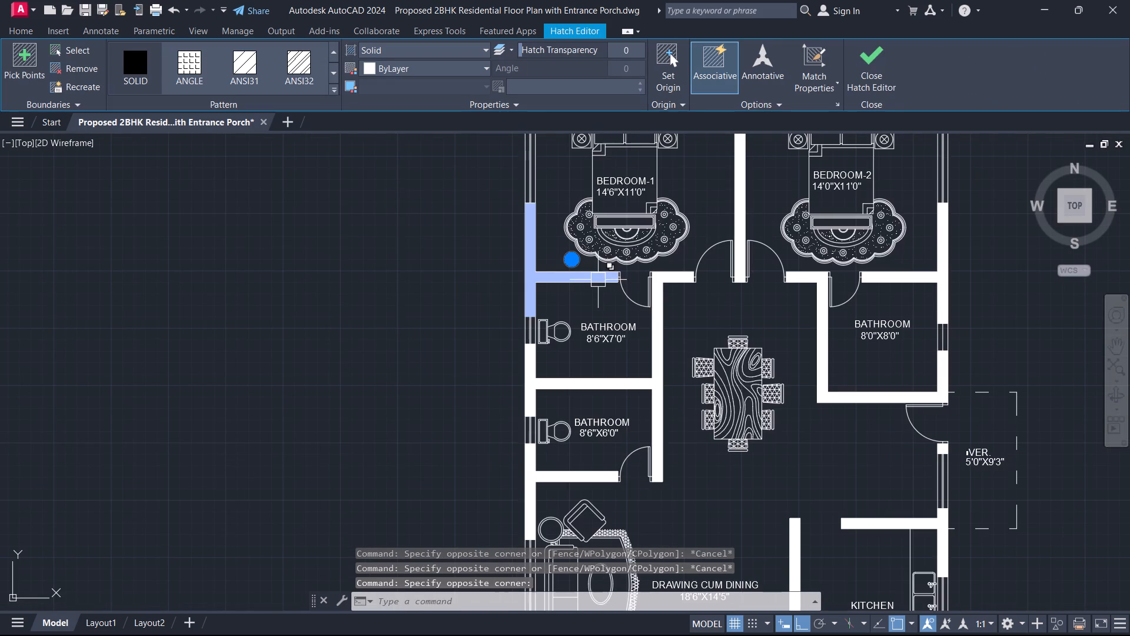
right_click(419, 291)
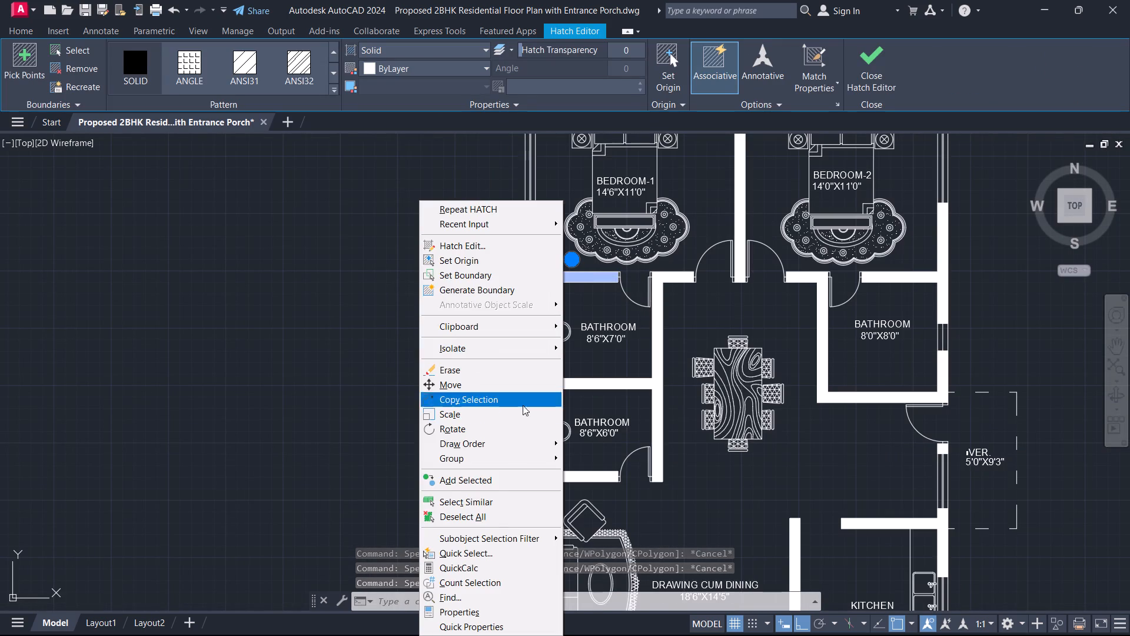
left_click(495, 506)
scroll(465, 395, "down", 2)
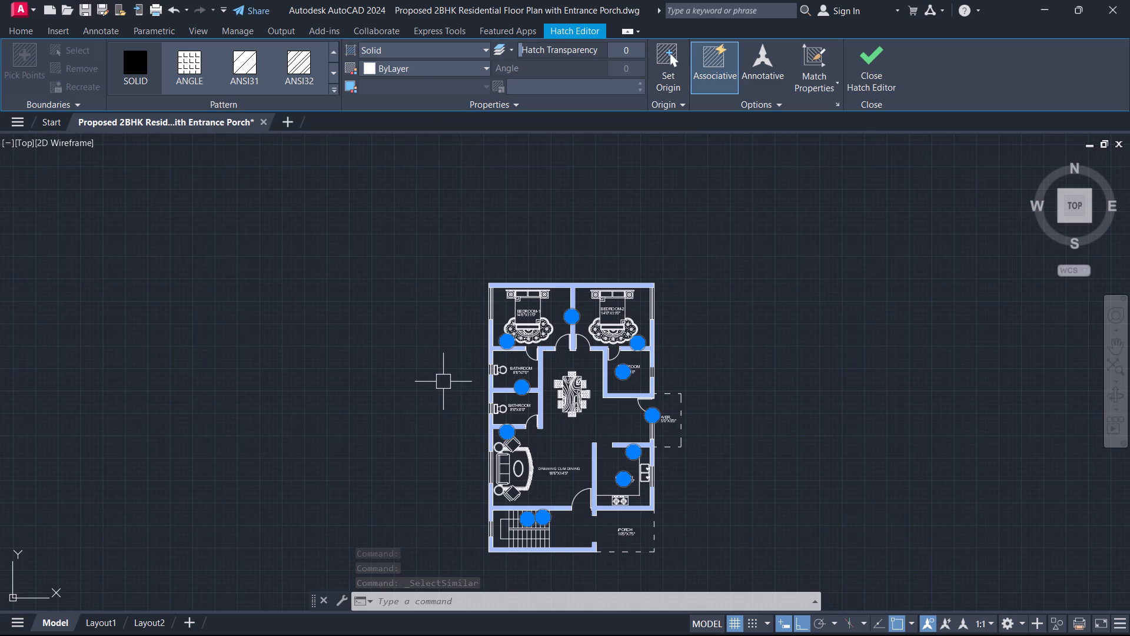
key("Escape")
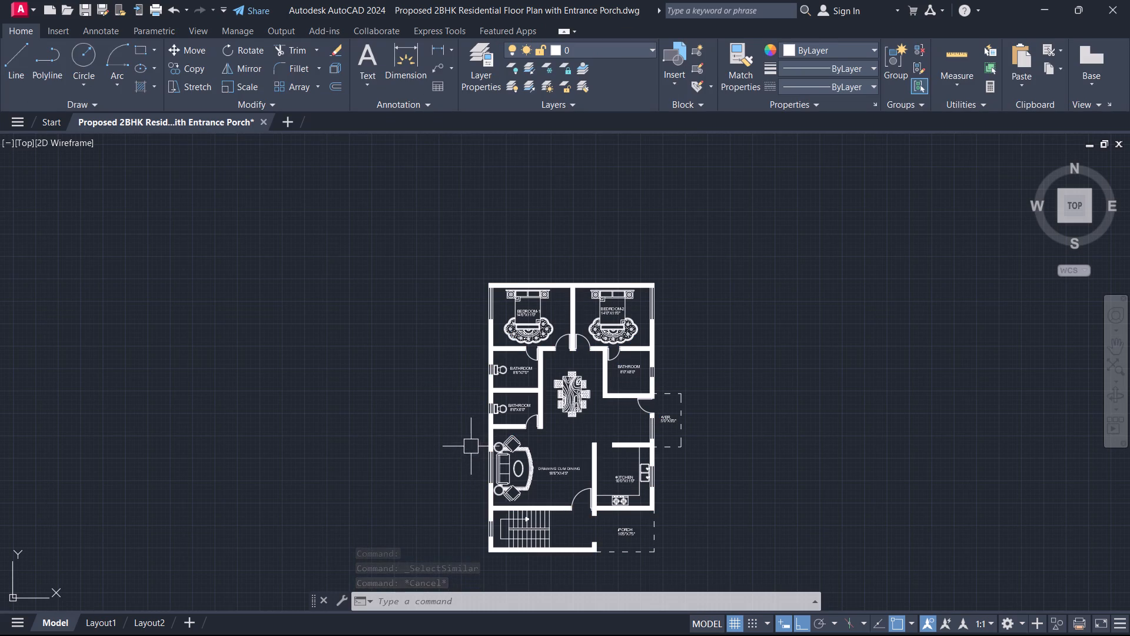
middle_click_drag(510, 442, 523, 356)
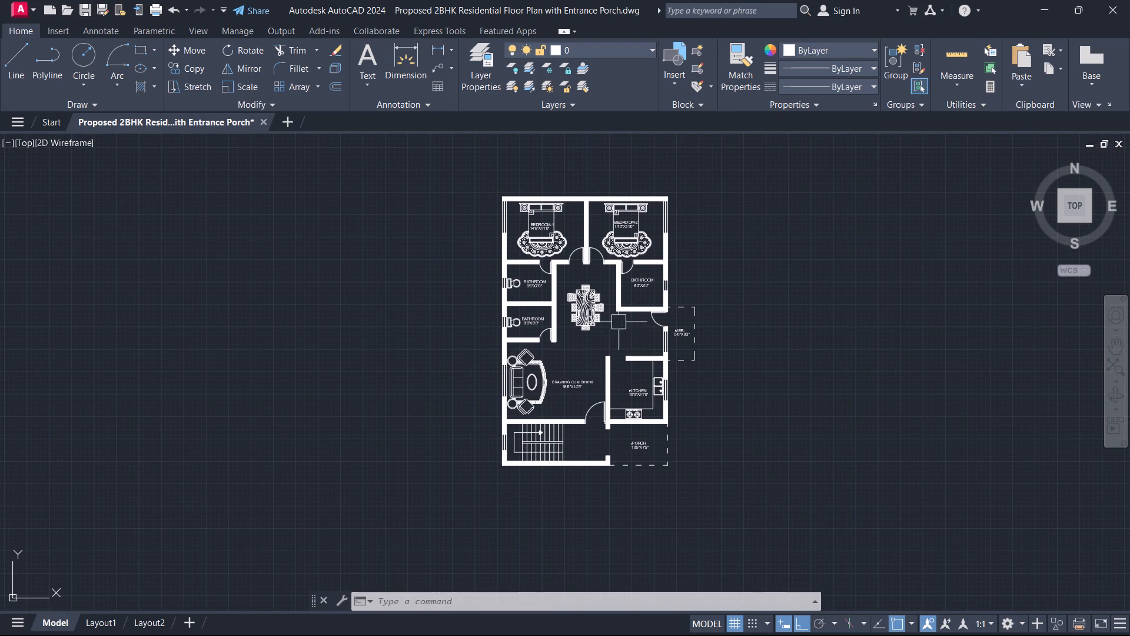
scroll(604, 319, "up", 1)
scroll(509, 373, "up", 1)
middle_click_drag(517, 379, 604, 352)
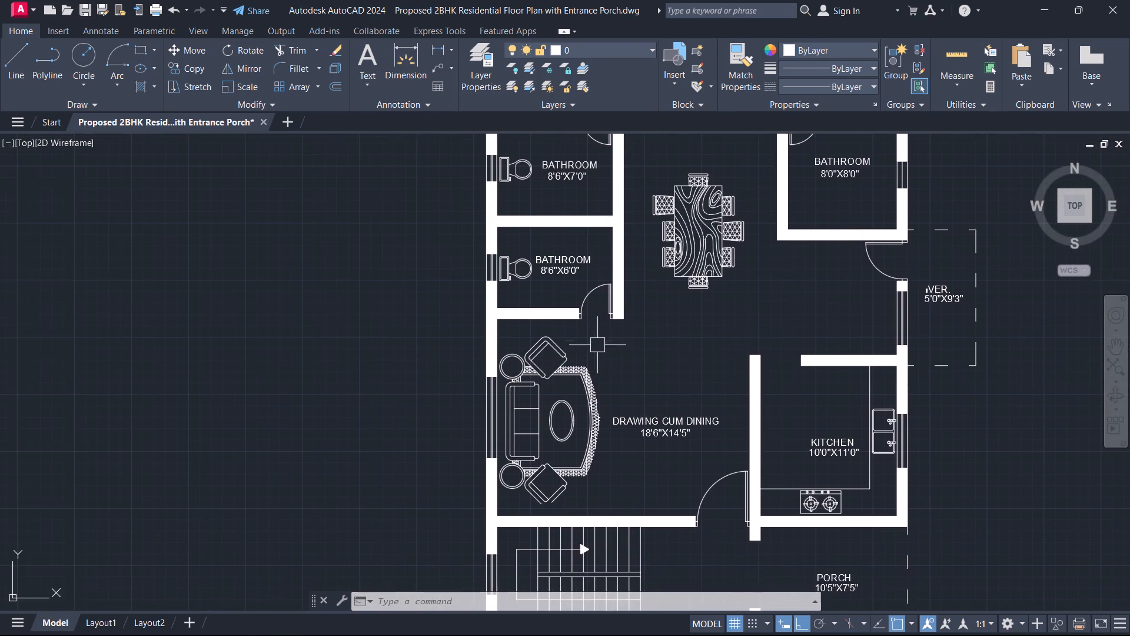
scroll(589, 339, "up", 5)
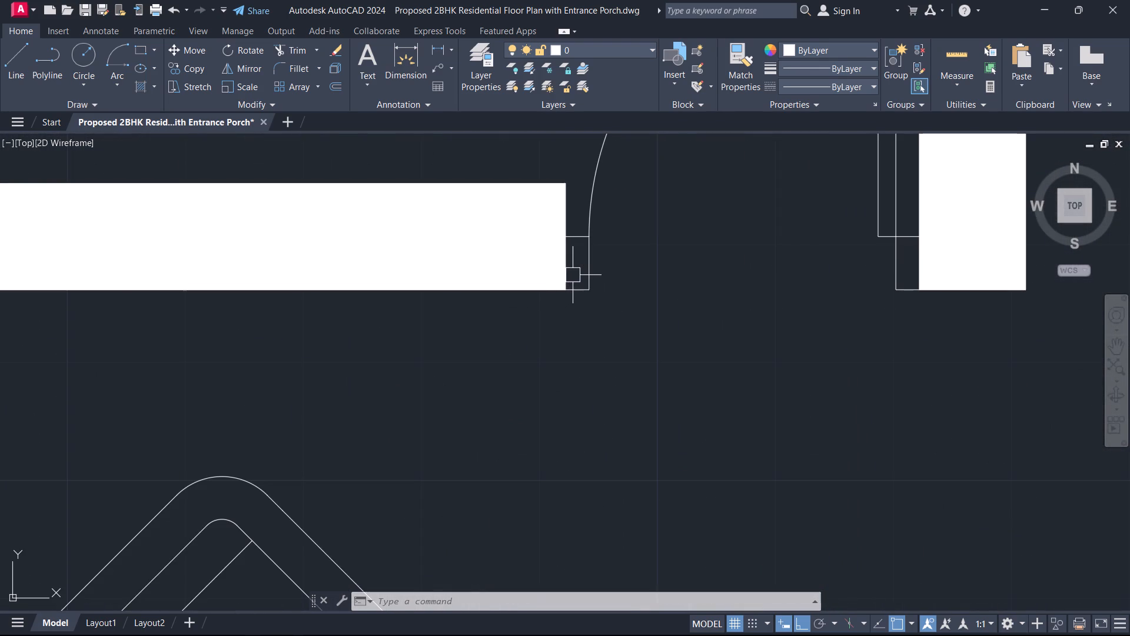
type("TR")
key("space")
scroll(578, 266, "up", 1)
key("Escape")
Delete the solid fills of the 8'6"X6'0" bathroom's south wall and of the two west bathrooms' hall-side wall and partition.
left_click(478, 269)
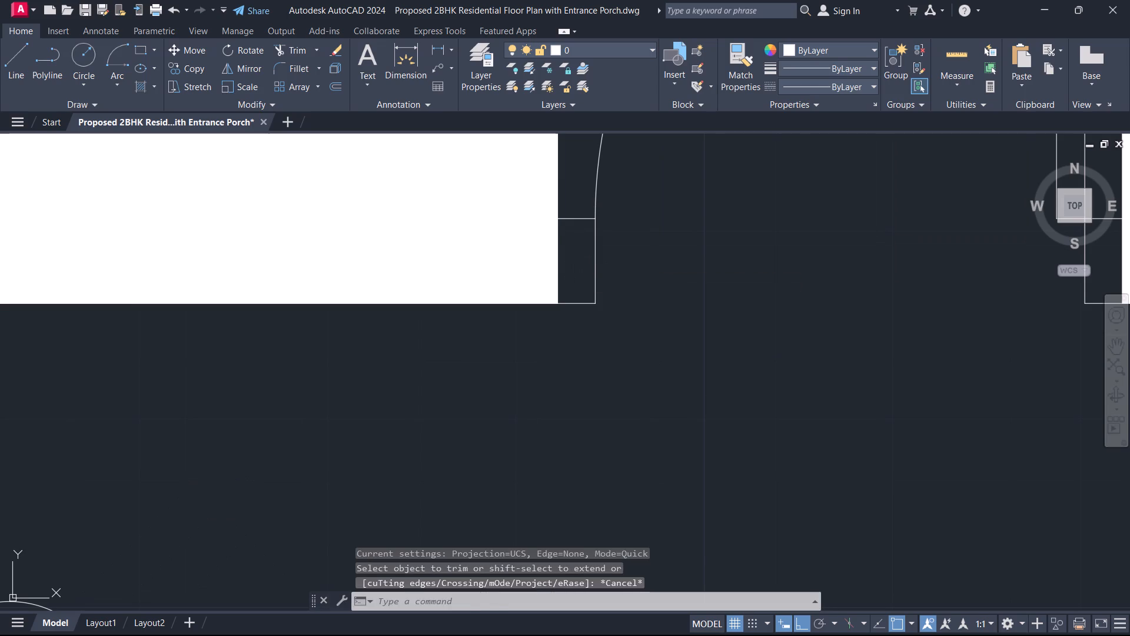
scroll(478, 269, "down", 2)
key("Delete")
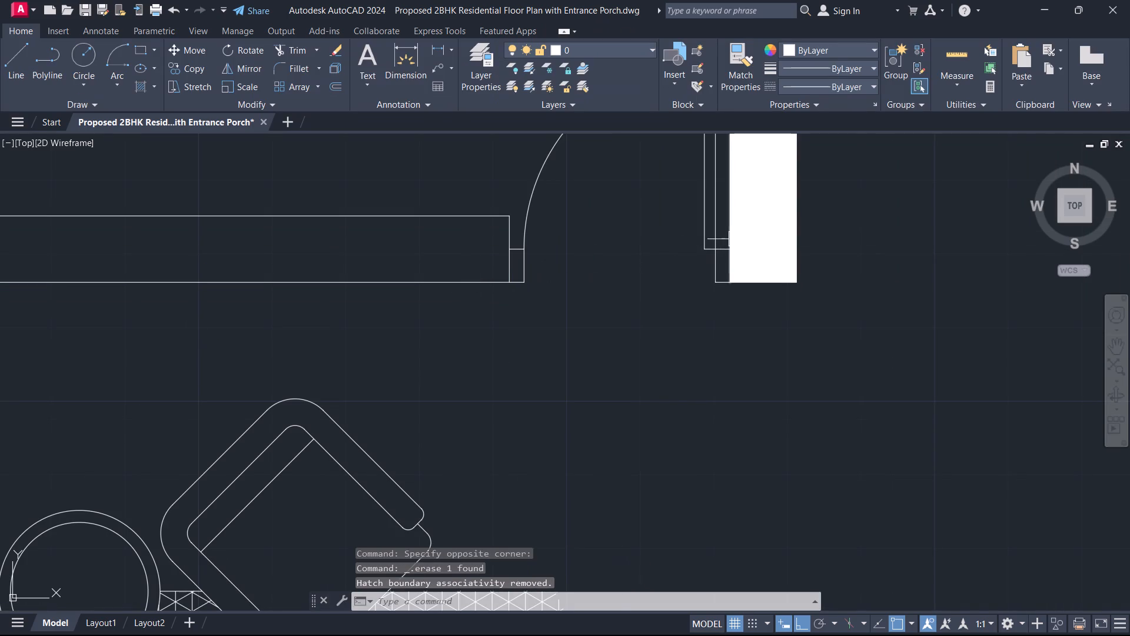
left_click(757, 234)
key("Delete")
Delete the solid fills of the wall between the drawing room and staircase and of the kitchen's west and south walls.
scroll(627, 304, "down", 2)
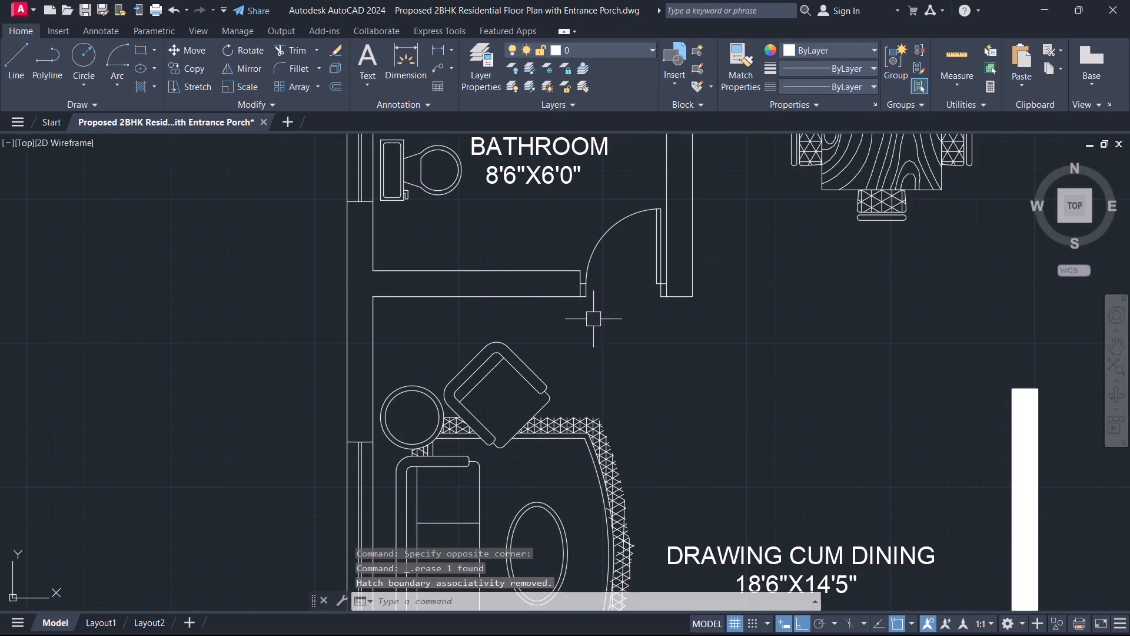
scroll(524, 332, "down", 2)
scroll(469, 486, "up", 2)
middle_click_drag(469, 486, 571, 370)
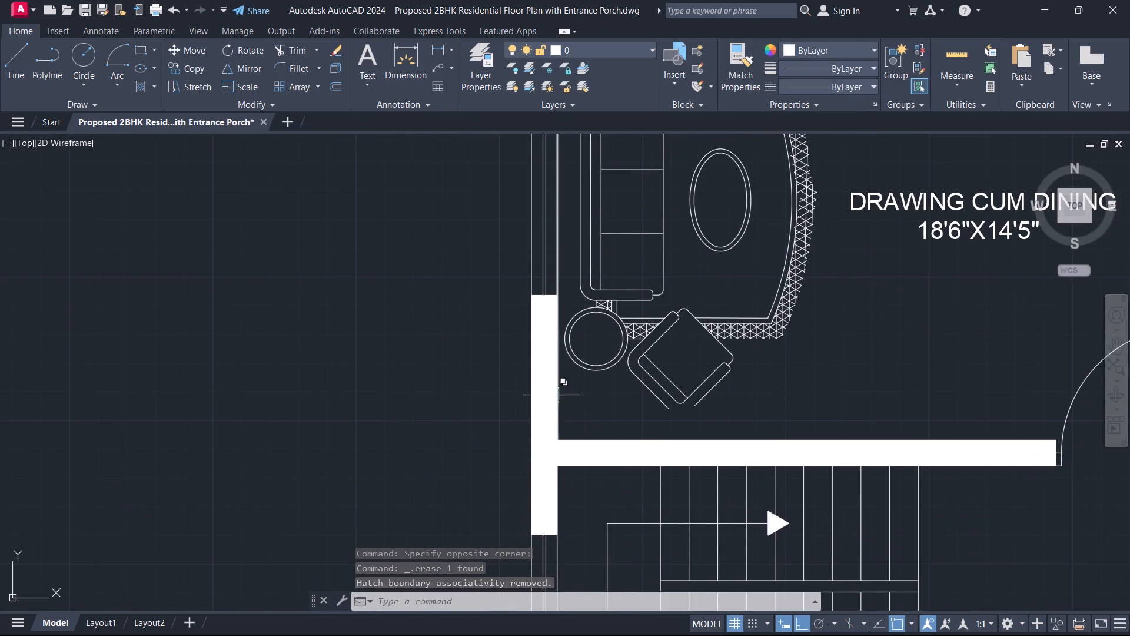
left_click(544, 403)
key("Delete")
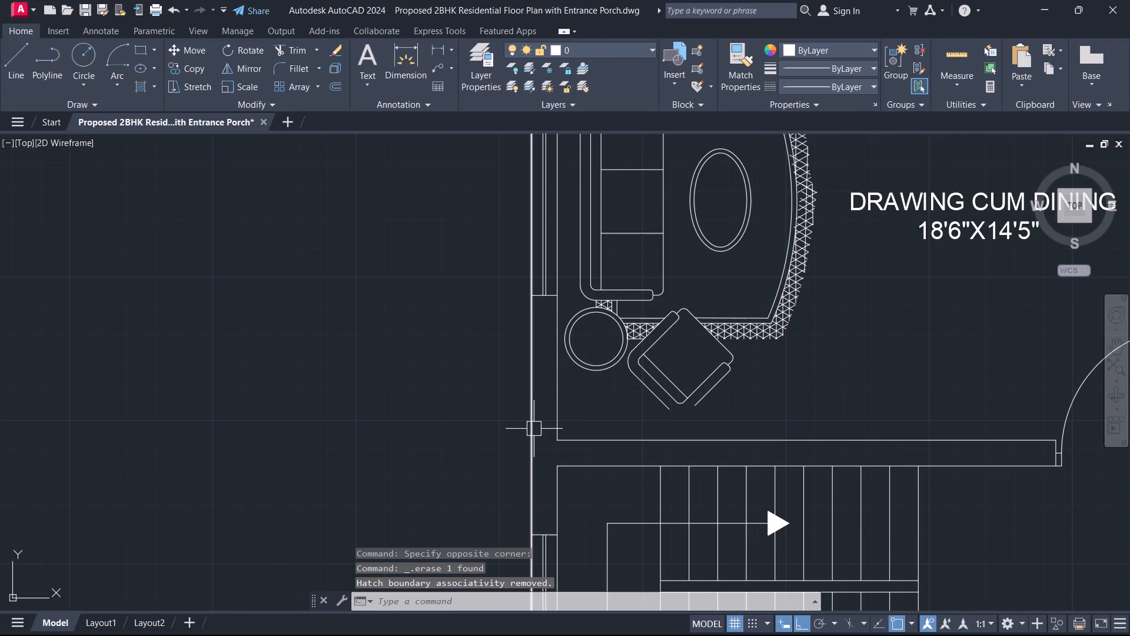
scroll(571, 436, "down", 3)
scroll(730, 399, "up", 3)
left_click(727, 392)
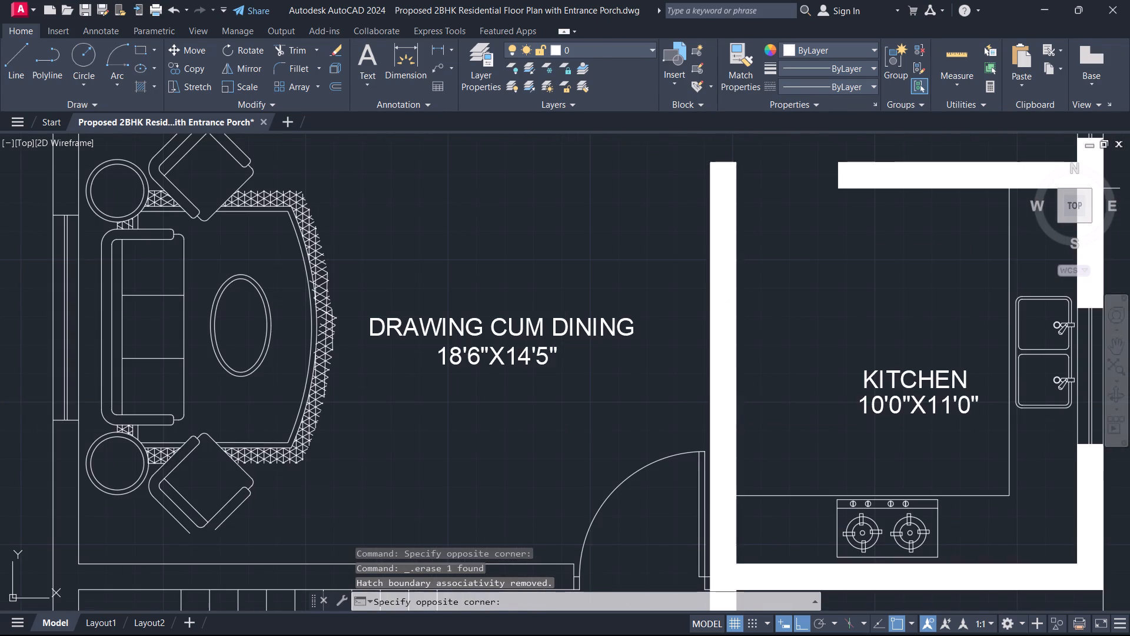
key("Delete")
Delete the solid fills of the kitchen's north wall and of the 8'0"X8'0" bathroom's west and south walls.
scroll(774, 471, "down", 2)
middle_click_drag(775, 468, 616, 579)
scroll(682, 514, "up", 3)
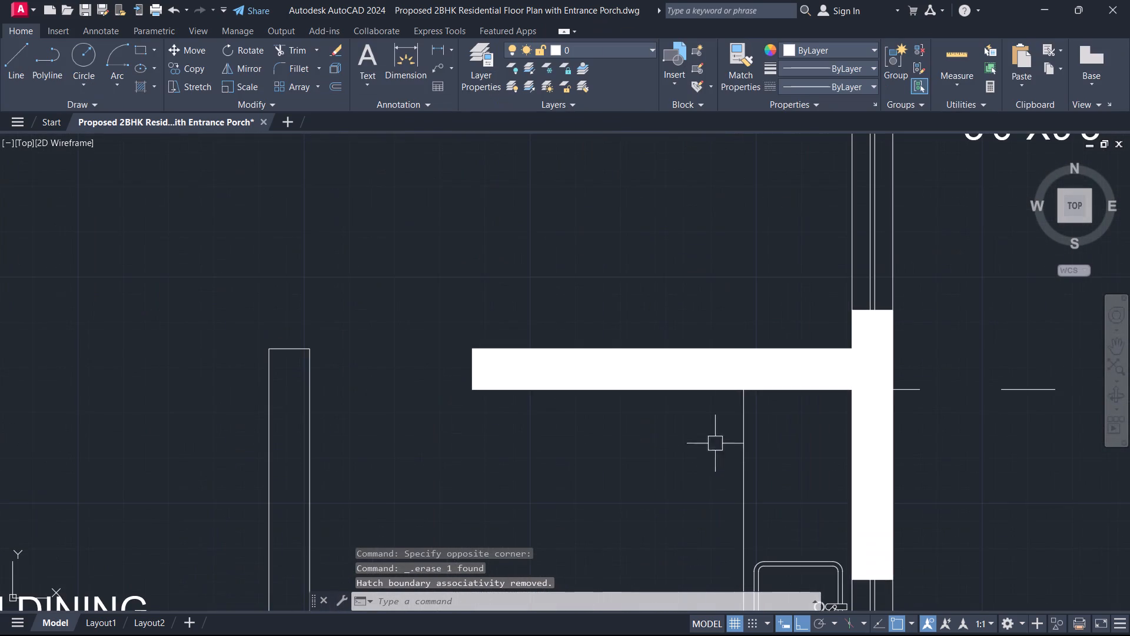
left_click(701, 372)
key("Delete")
scroll(725, 360, "down", 3)
middle_click_drag(725, 360, 754, 529)
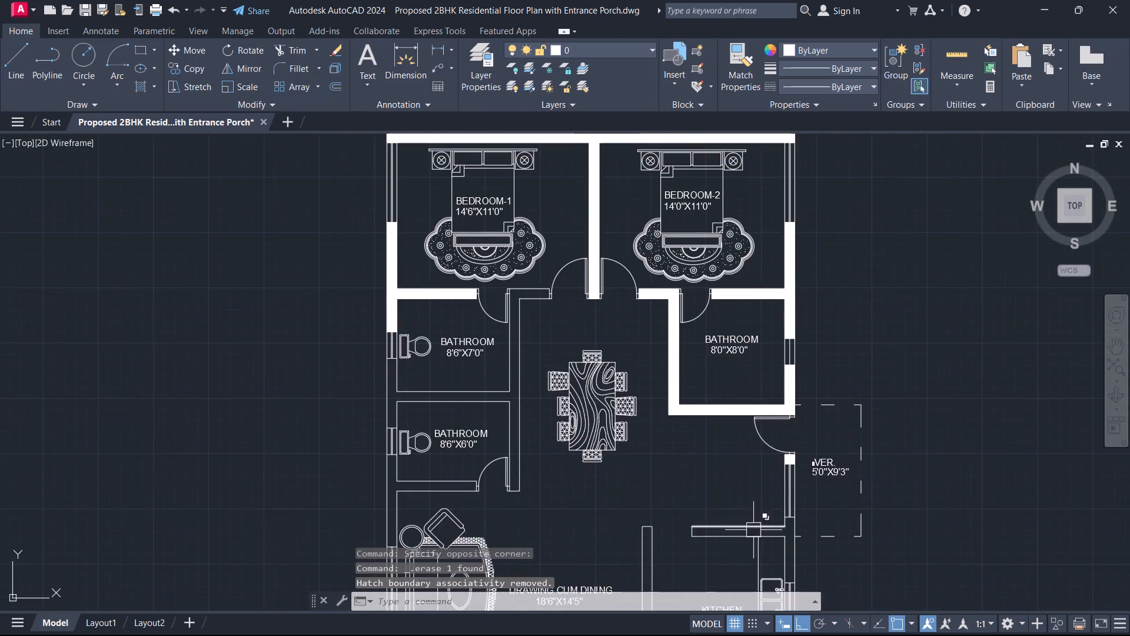
scroll(762, 428, "up", 3)
left_click(722, 382)
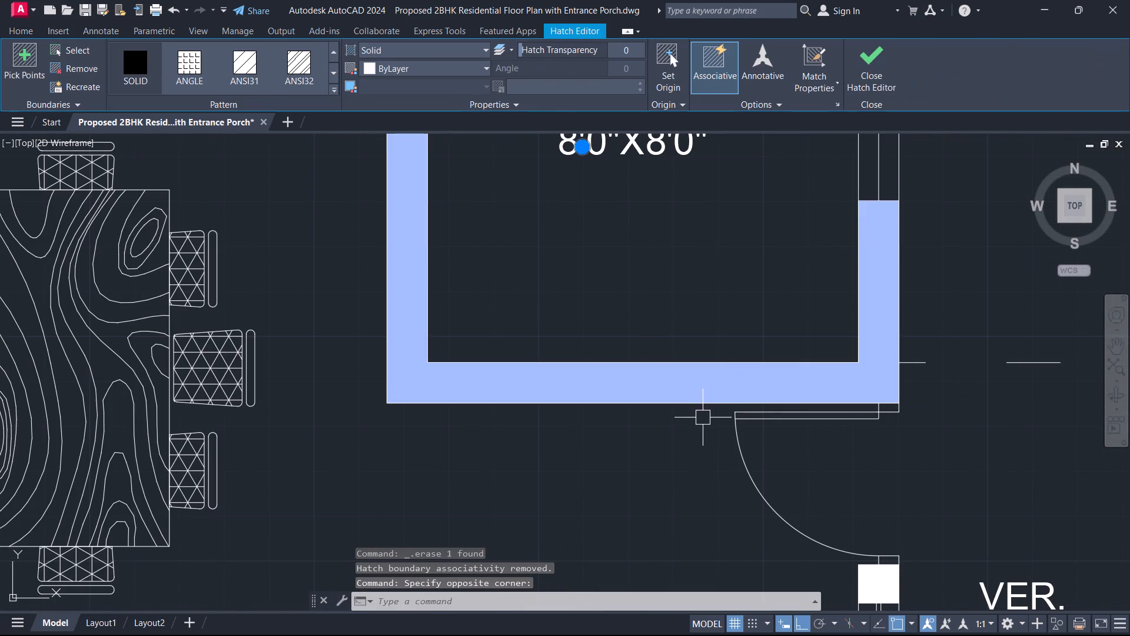
key("Delete")
Delete the solid fills of the Bedroom-2 bathroom wall with its adjoining east wall, and of the outer north wall with the bedroom partition.
scroll(698, 418, "down", 3)
middle_click_drag(703, 420, 730, 548)
scroll(748, 444, "up", 2)
left_click(732, 387)
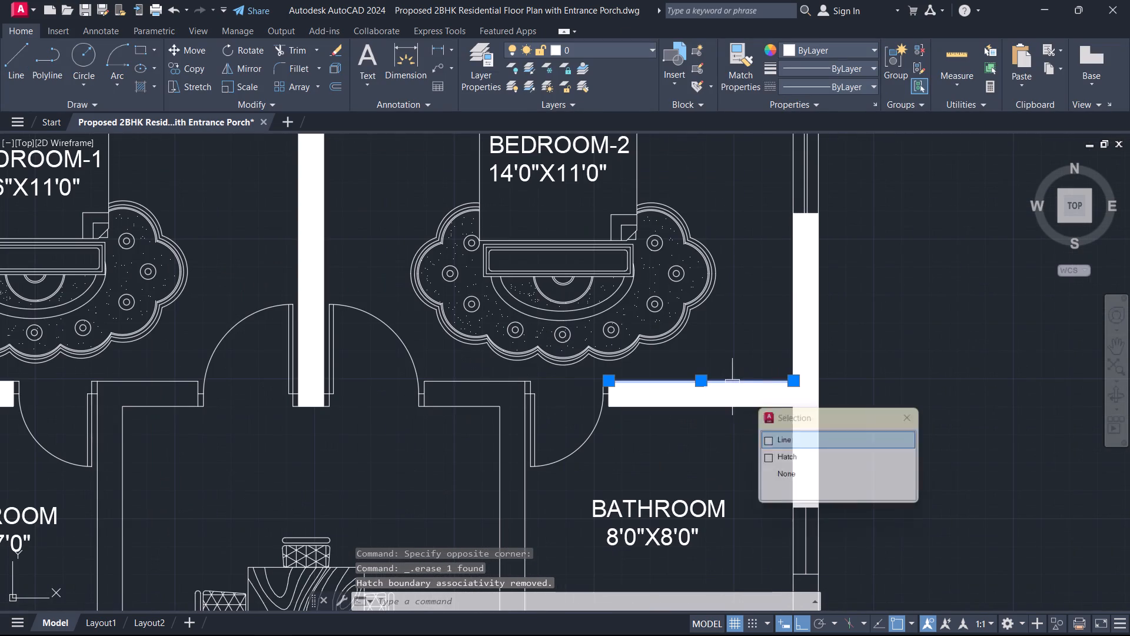
key("Escape")
left_click(710, 392)
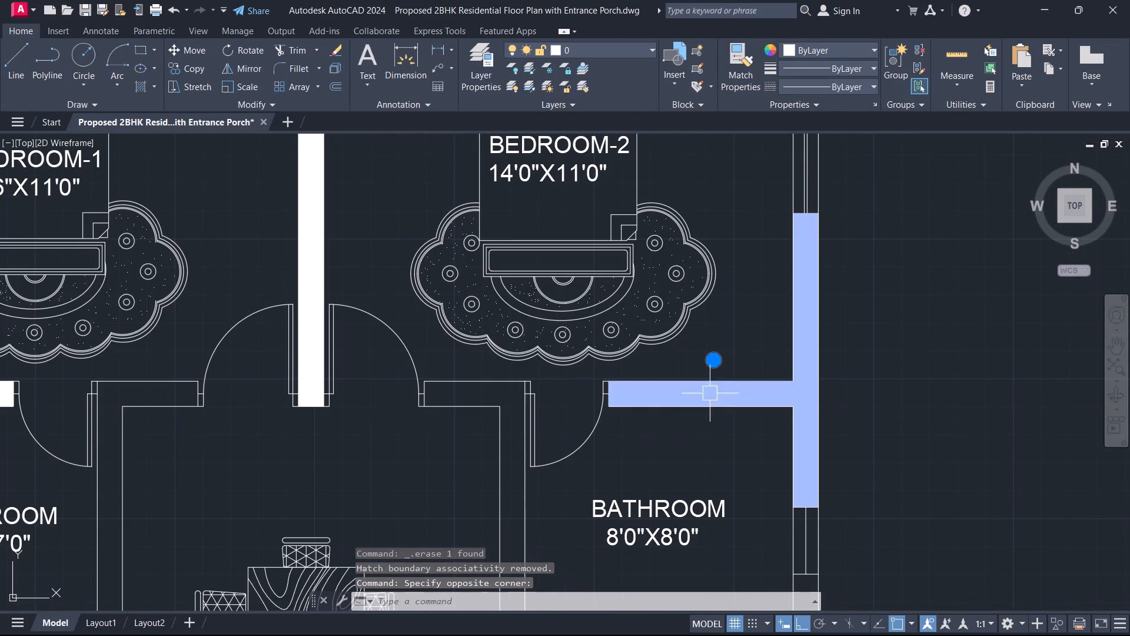
key("Delete")
scroll(686, 409, "down", 2)
middle_click_drag(686, 409, 841, 503)
scroll(788, 365, "up", 3)
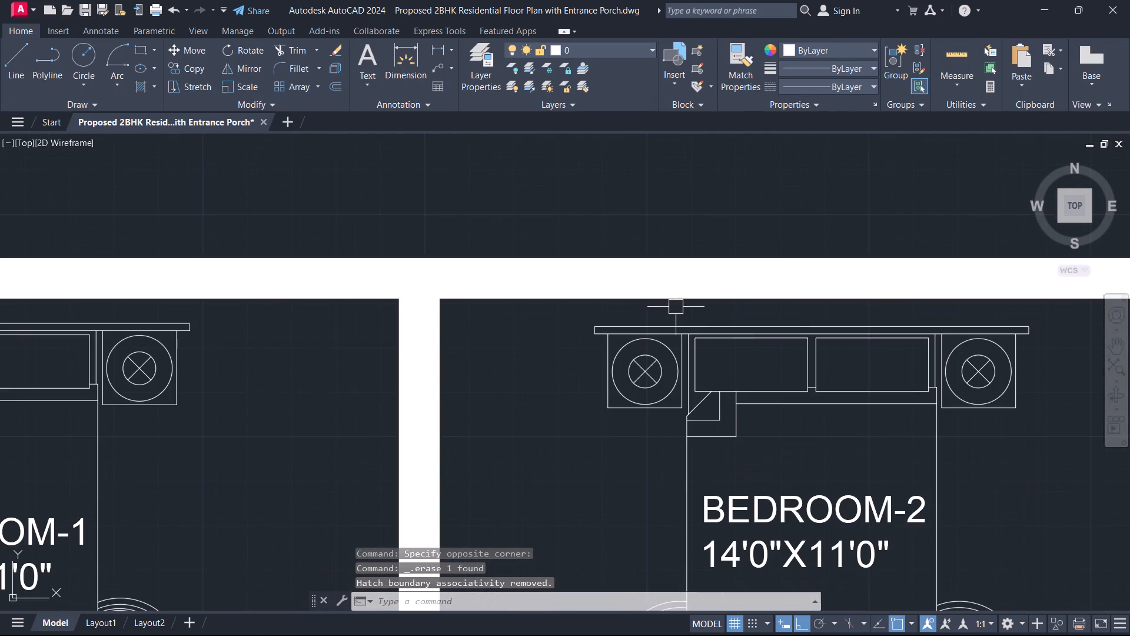
left_click(659, 280)
key("Delete")
Delete the solid fill of the wall between Bedroom-1 and the 8'6"X7'0" bathroom, with the adjoining outer west wall.
scroll(599, 318, "down", 5)
middle_click_drag(530, 366, 806, 330)
scroll(784, 340, "up", 3)
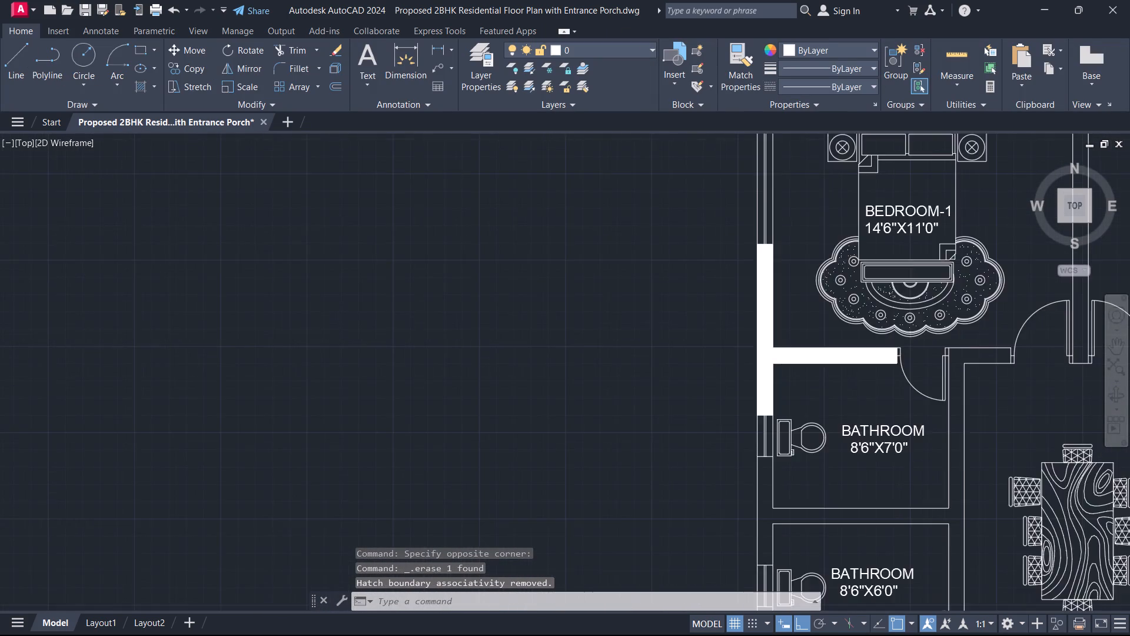
scroll(765, 343, "up", 1)
left_click(759, 344)
key("Delete")
Copy the whole floor plan horizontally and place the duplicate clear of the original on its east side.
scroll(736, 428, "down", 1)
middle_click_drag(736, 428, 653, 312)
scroll(660, 312, "down", 3)
scroll(709, 416, "up", 2)
middle_click_drag(675, 458, 753, 422)
scroll(753, 422, "down", 2)
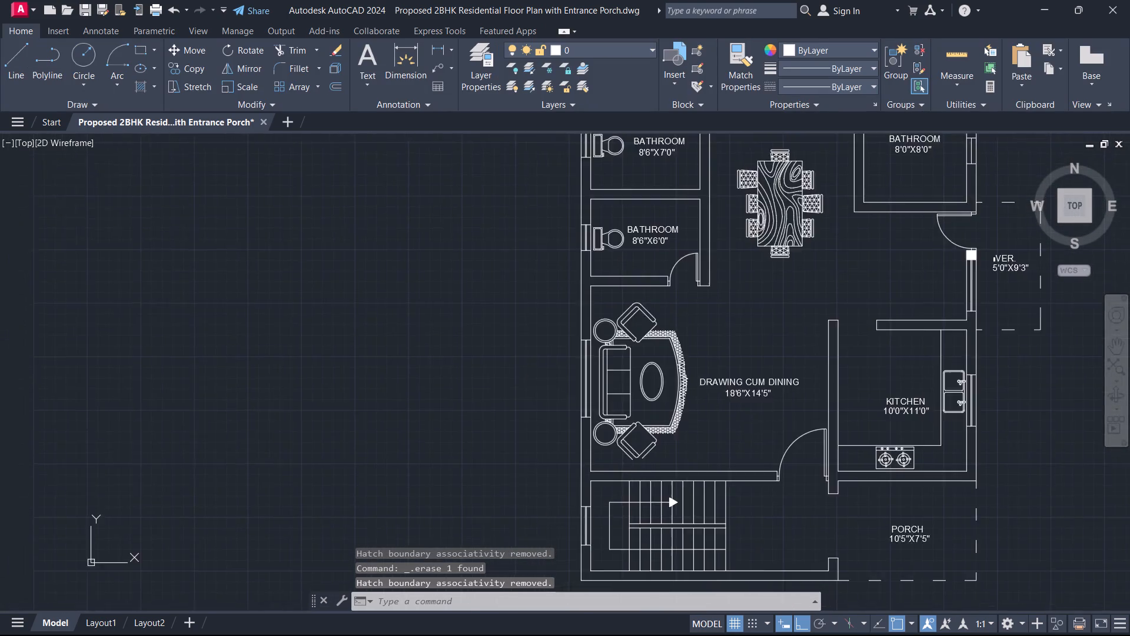
scroll(753, 422, "down", 1)
left_click_drag(882, 515, 875, 511)
left_click(614, 207)
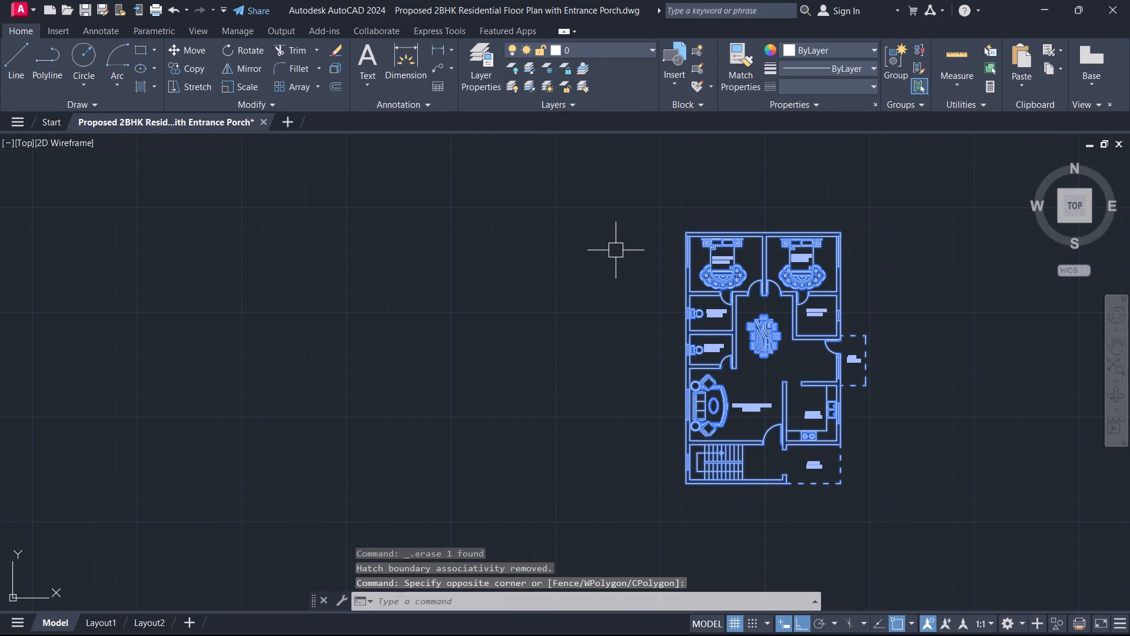
key("c")
key("o")
key("space")
left_click(656, 281)
middle_click_drag(962, 343, 644, 338)
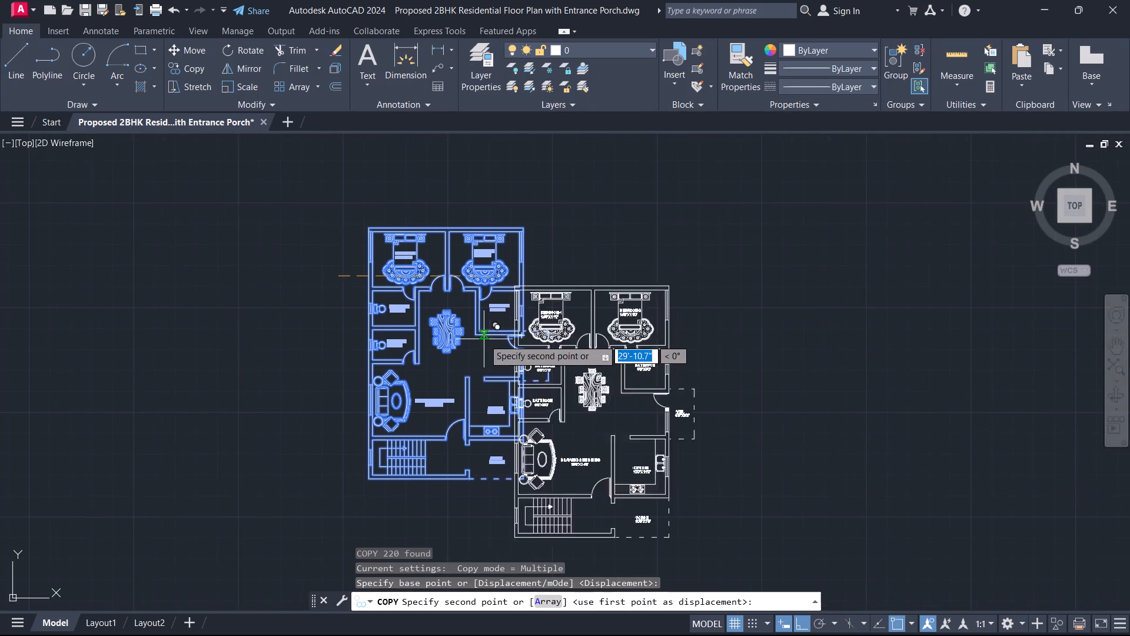
middle_click_drag(700, 322, 436, 319)
left_click(474, 319)
key("Escape")
Draw a vertical construction line through the centre of the partition between the two bedrooms in the copied plan.
scroll(485, 224, "up", 1)
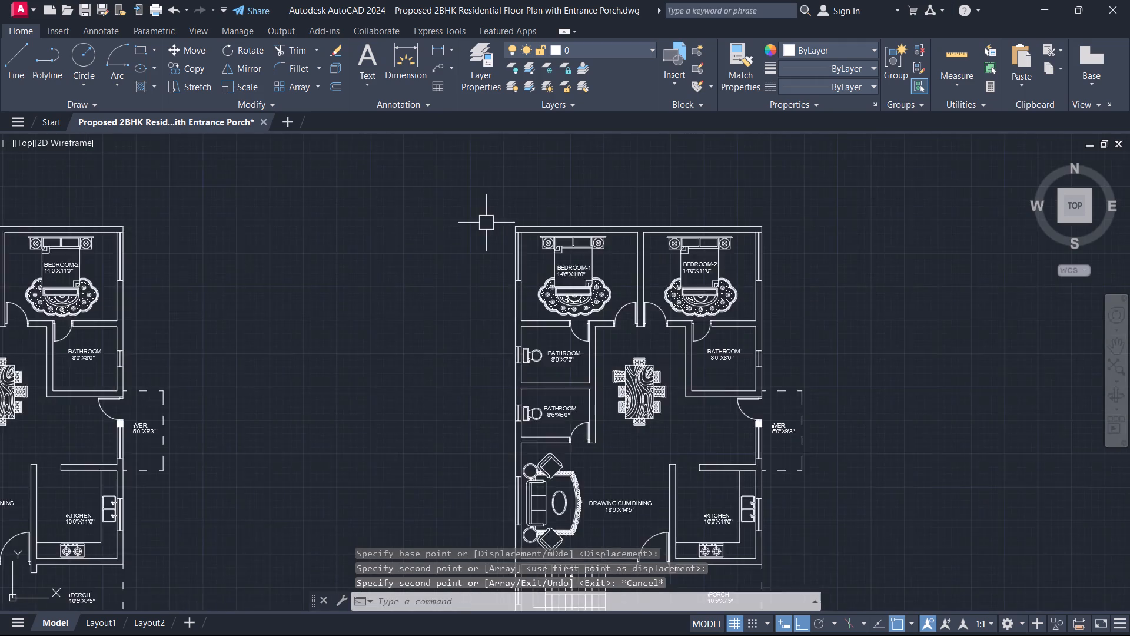
scroll(486, 223, "up", 1)
key("x")
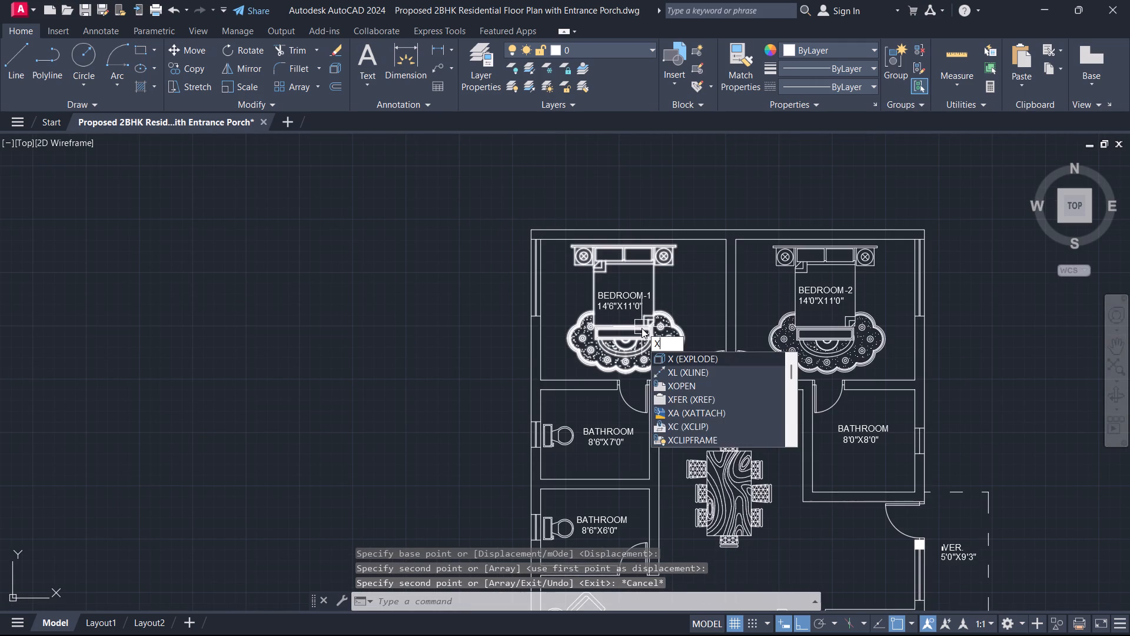
key("l")
key("space")
key("v")
key("space")
scroll(737, 380, "up", 2)
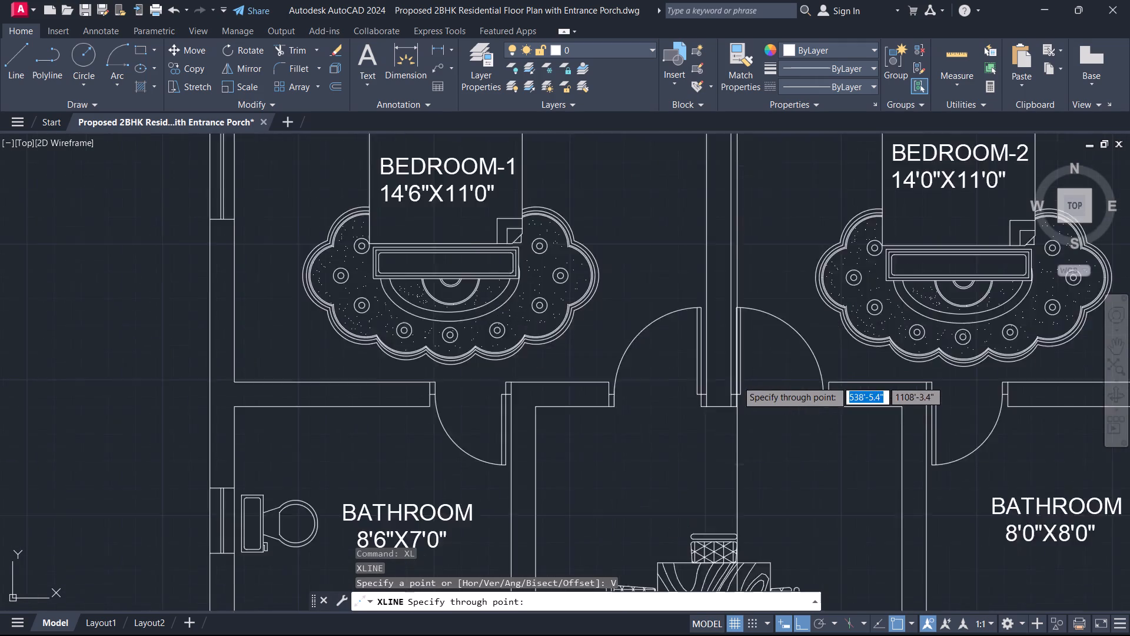
scroll(737, 380, "up", 1)
left_click(710, 422)
Add a vertical construction line through the centre of the copied plan's outer west wall, beside the drawing room window.
scroll(672, 438, "down", 2)
middle_click_drag(670, 438, 971, 367)
scroll(971, 367, "down", 1)
scroll(881, 363, "up", 1)
scroll(790, 418, "down", 1)
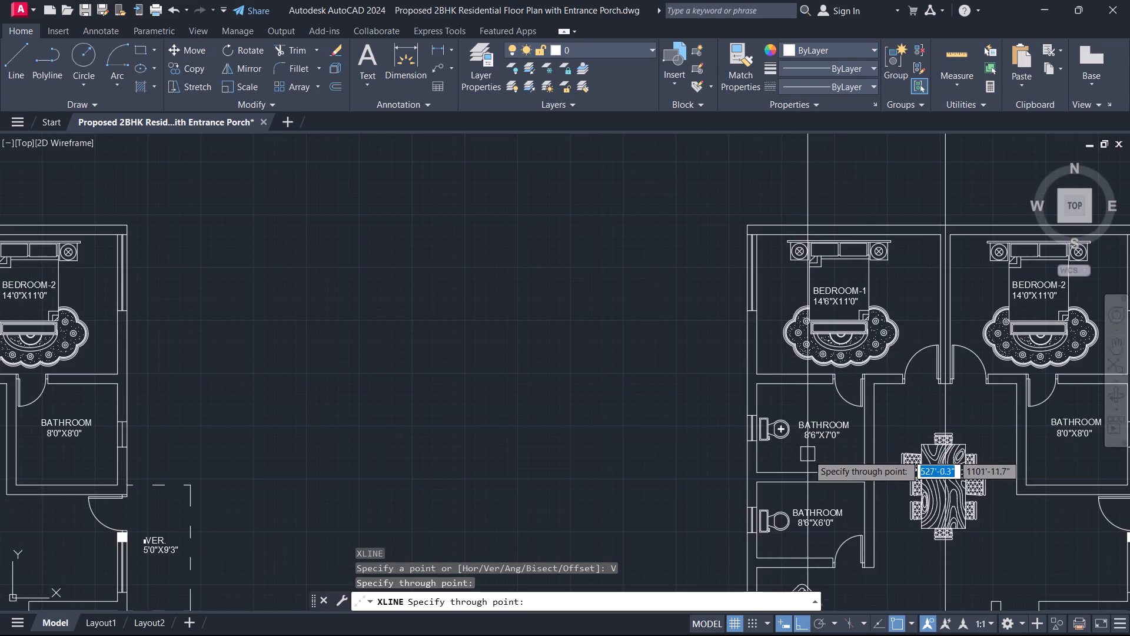
middle_click_drag(808, 455, 815, 131)
scroll(756, 401, "up", 4)
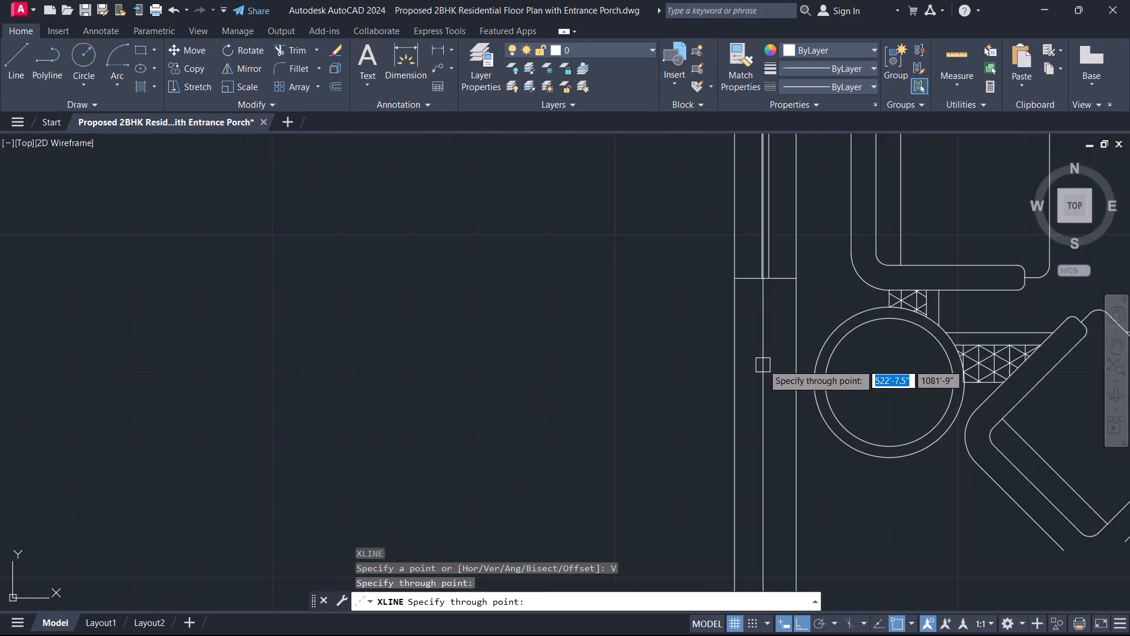
scroll(749, 302, "up", 3)
left_click(809, 212)
key("Escape")
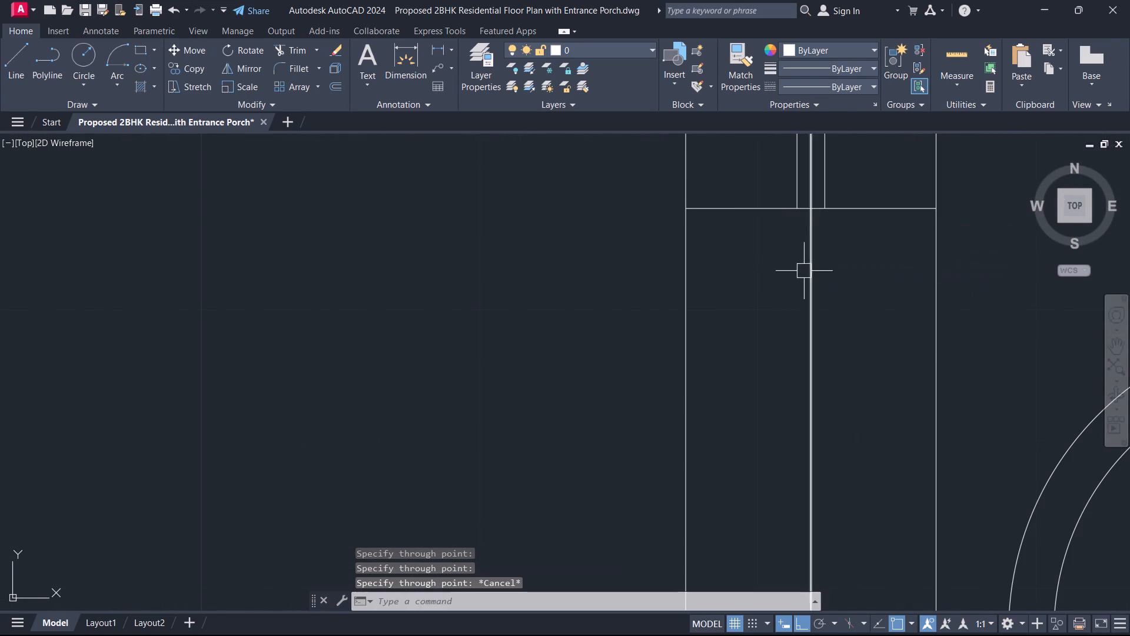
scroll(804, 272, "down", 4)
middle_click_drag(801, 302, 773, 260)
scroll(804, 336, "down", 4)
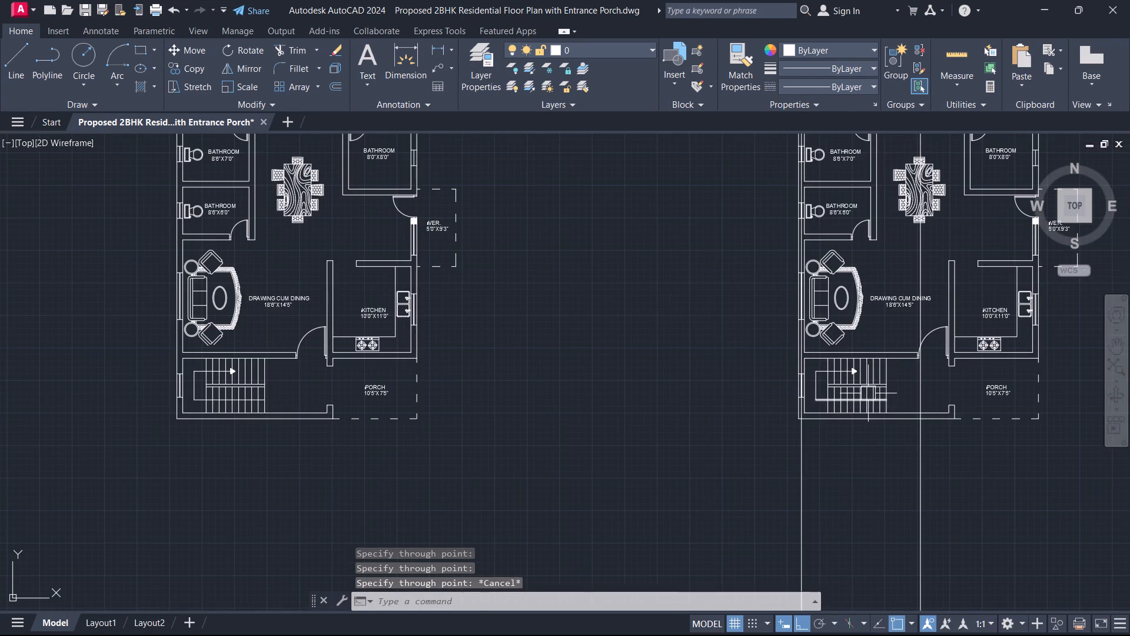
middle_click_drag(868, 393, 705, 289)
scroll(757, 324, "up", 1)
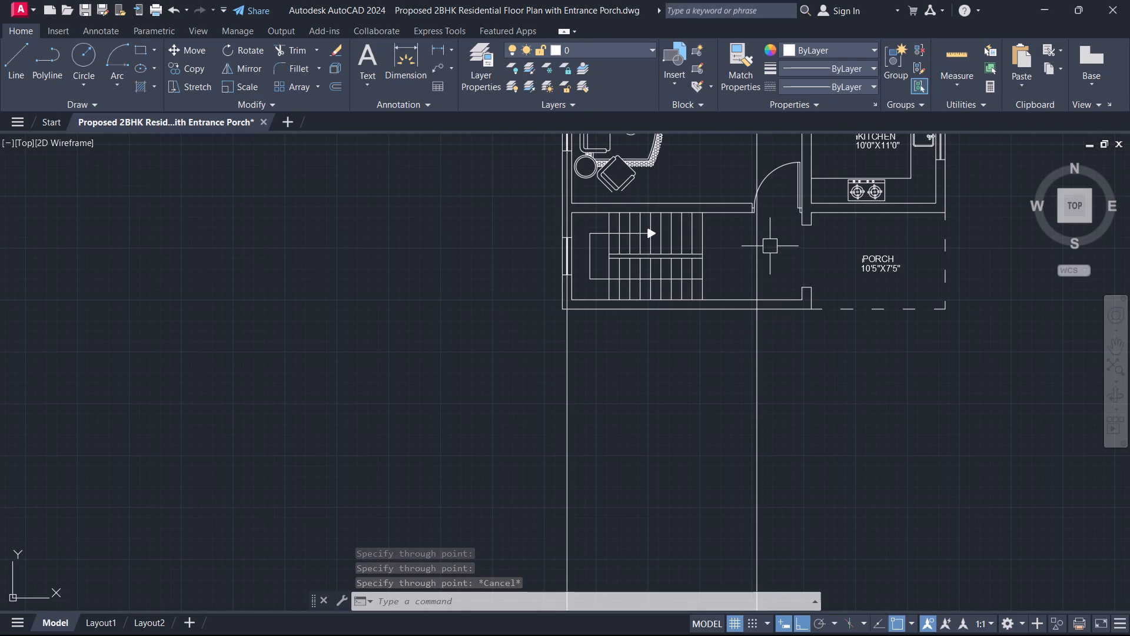
Draw a vertical construction line through the centre of the wall between the drawing room and kitchen, at its porch-side end.
middle_click_drag(772, 246, 743, 337)
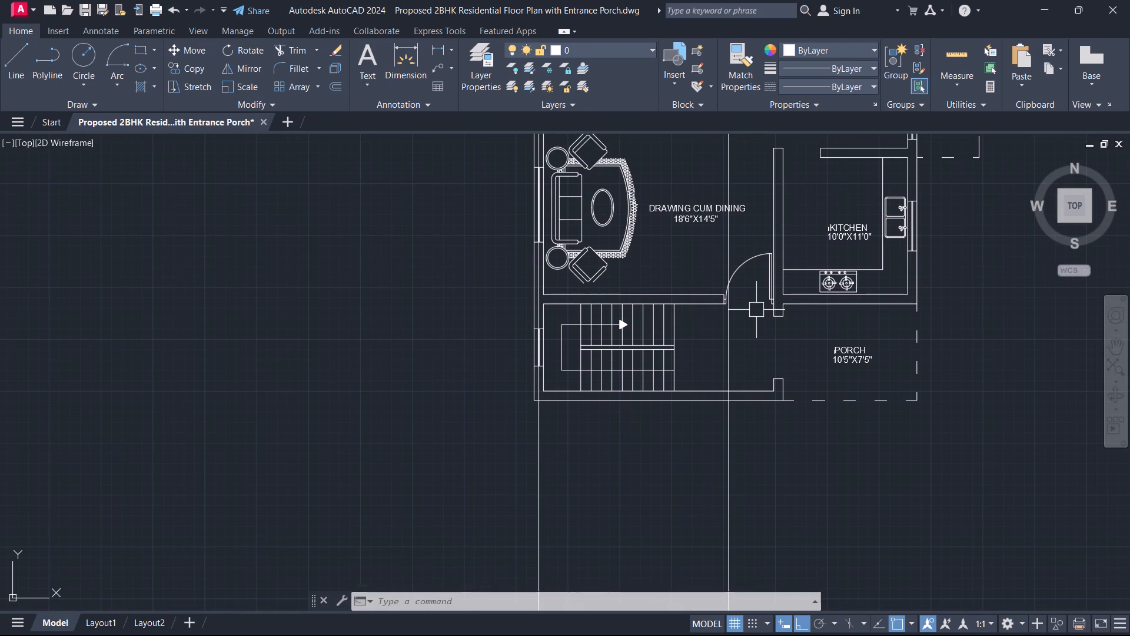
scroll(804, 342, "up", 4)
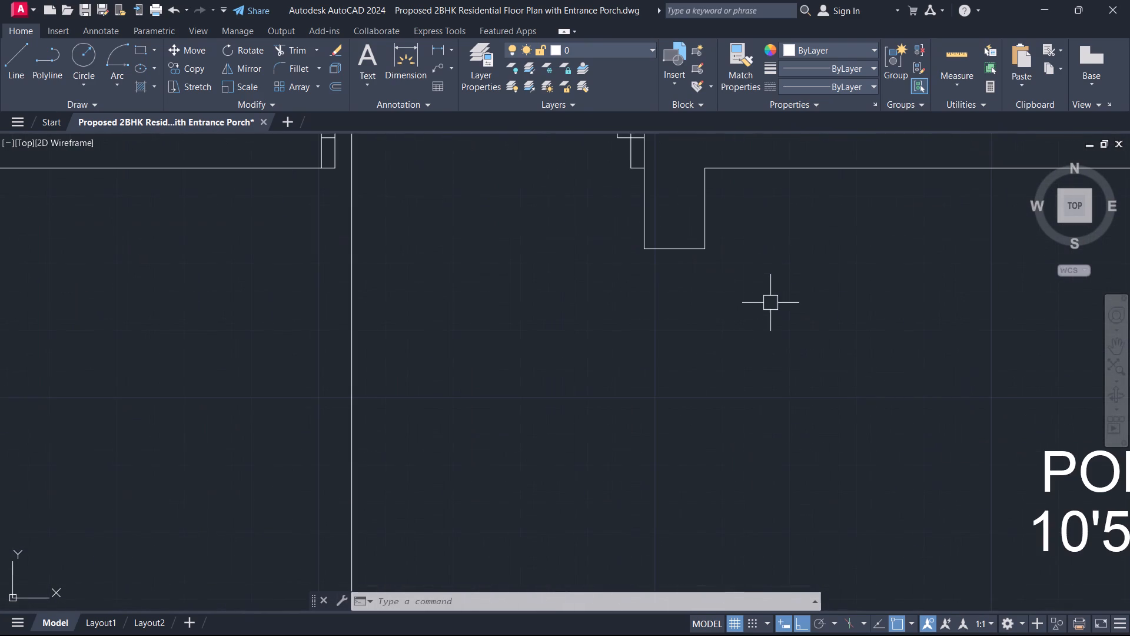
key("Escape")
scroll(674, 266, "down", 2)
middle_click_drag(674, 266, 698, 360)
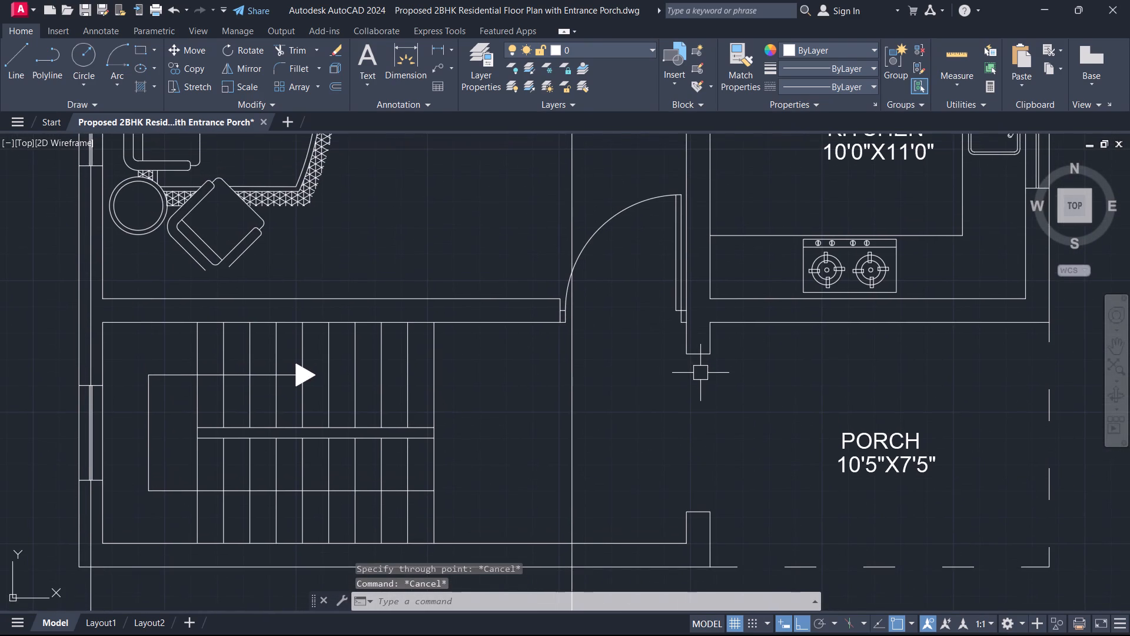
key("x")
key("l")
key("space")
type("V")
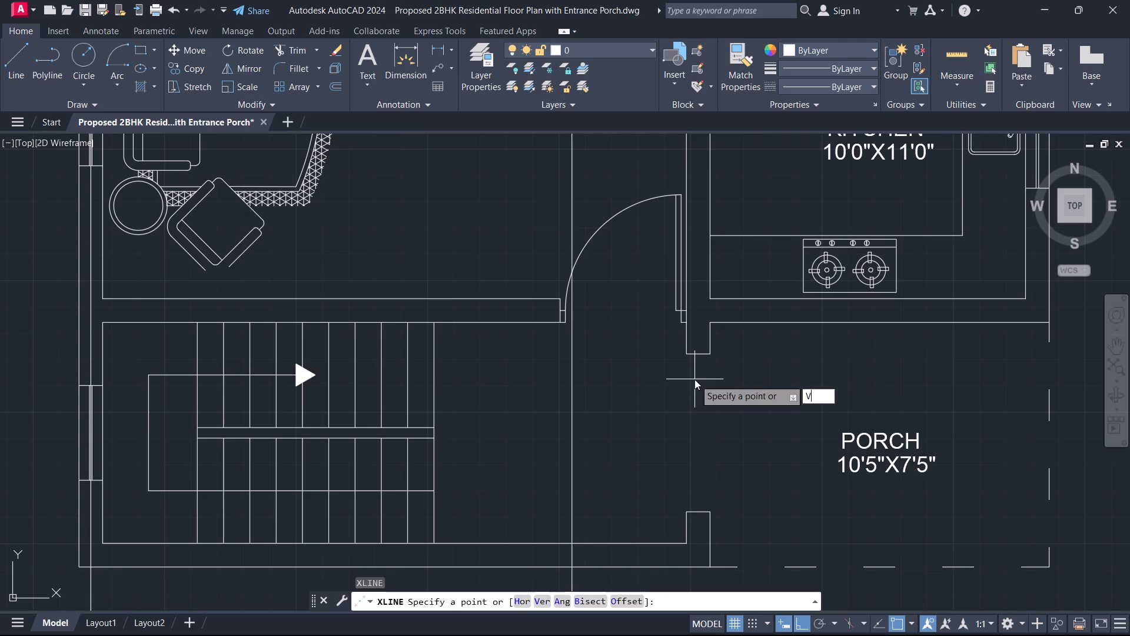
key("space")
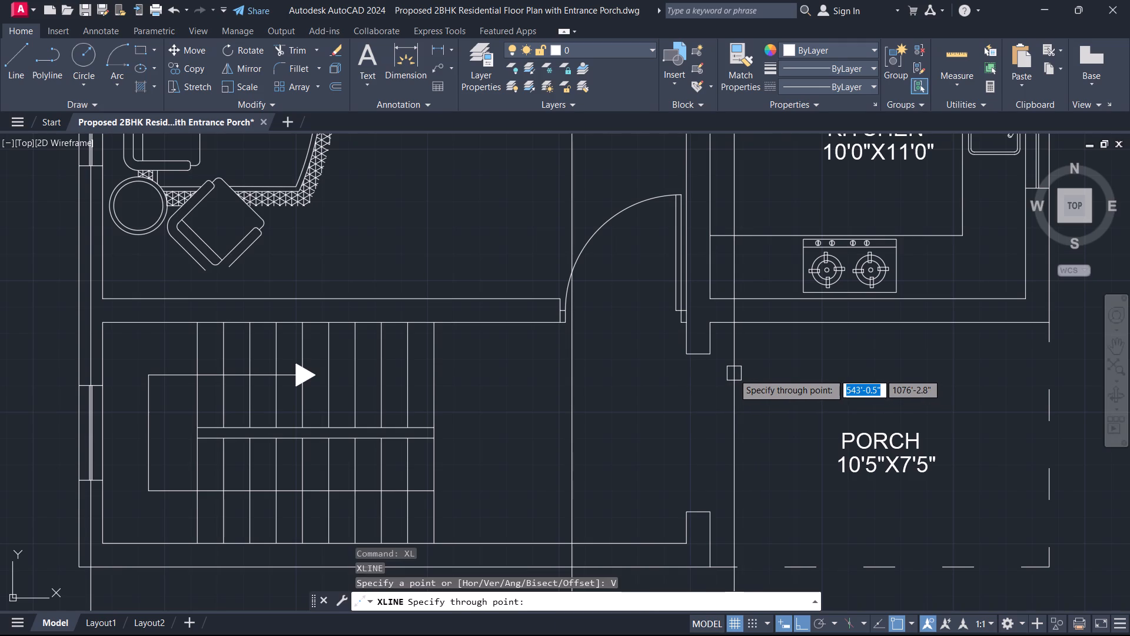
scroll(704, 358, "up", 1)
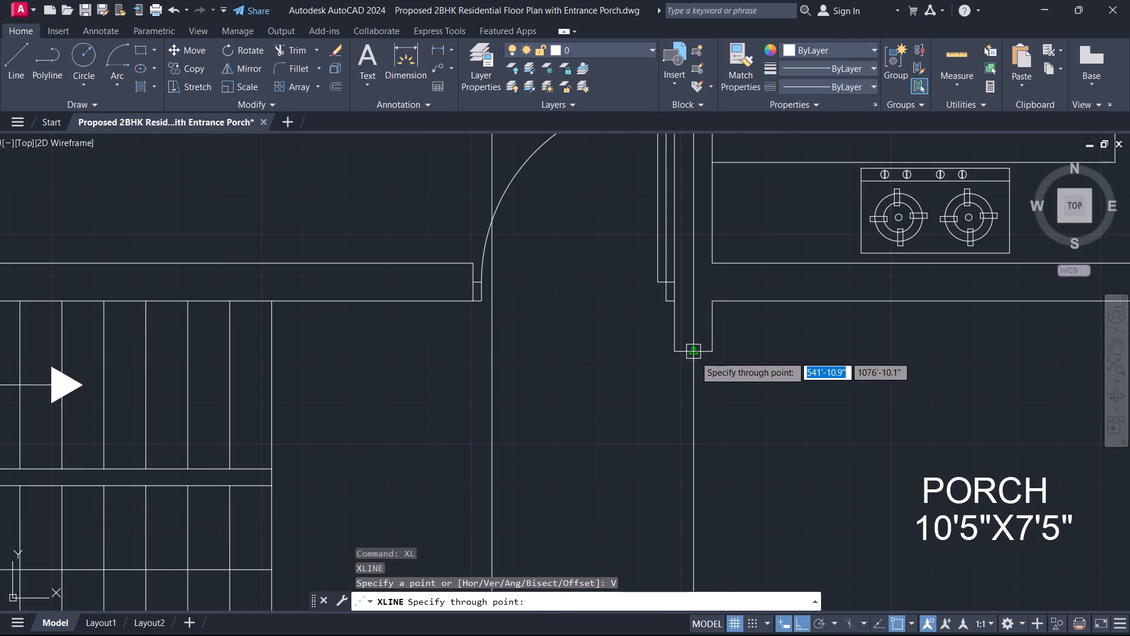
left_click(694, 356)
Add a vertical construction line through the centre of the copied plan's outer east wall, beside the kitchen window.
scroll(719, 406, "down", 3)
scroll(856, 381, "up", 2)
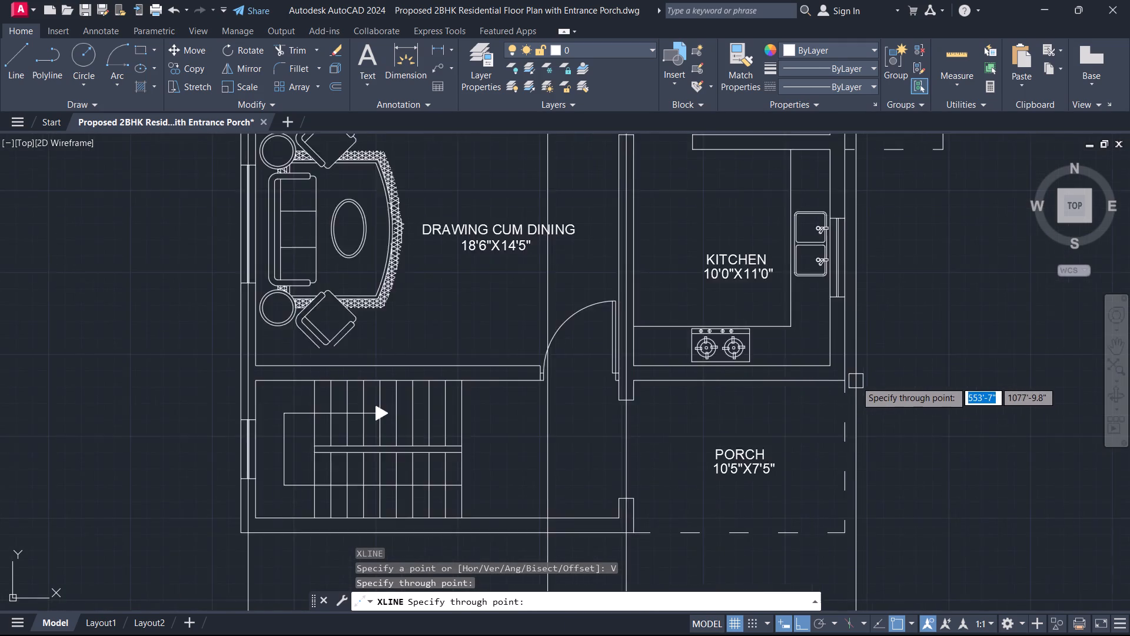
middle_click_drag(827, 368, 780, 626)
scroll(759, 546, "up", 3)
scroll(846, 413, "up", 1)
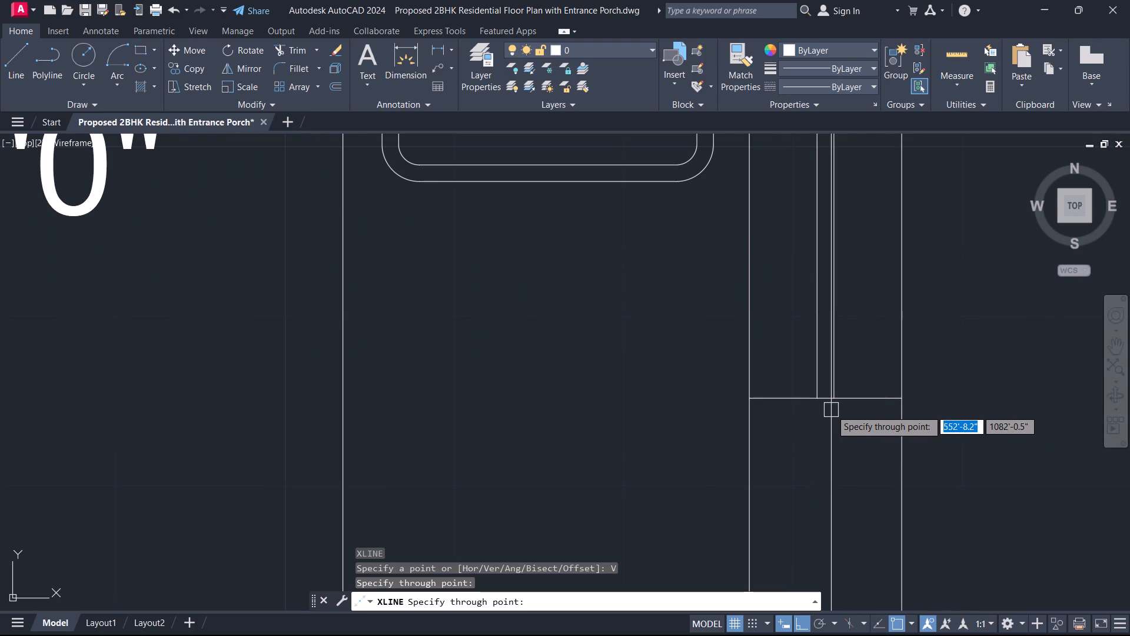
scroll(836, 408, "up", 1)
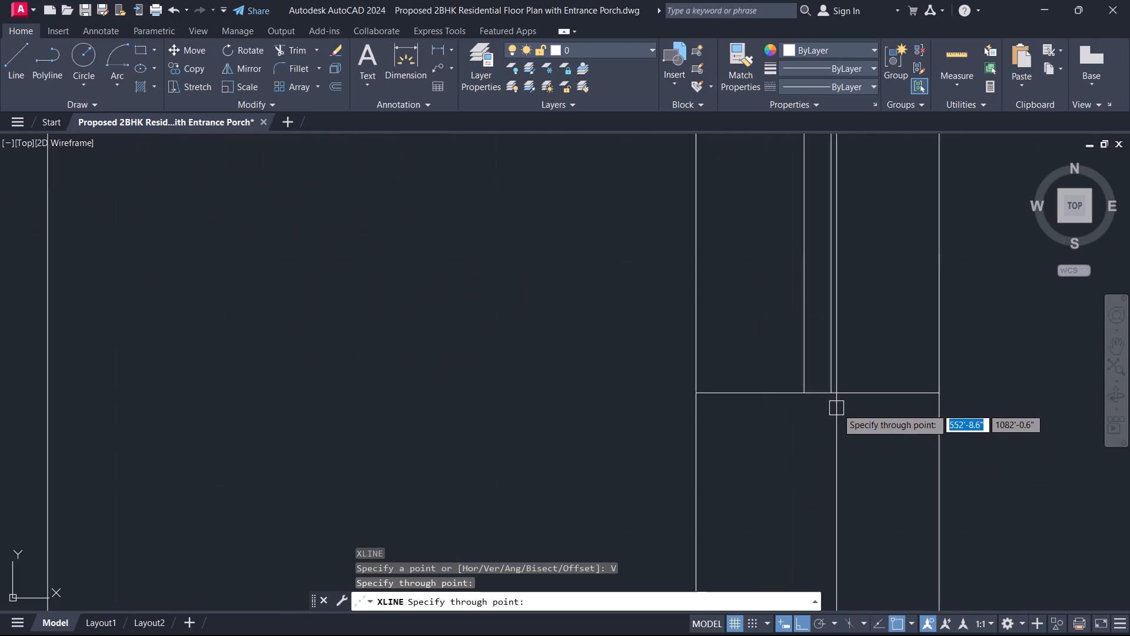
scroll(837, 408, "up", 2)
left_click(791, 375)
Add a vertical construction line through the centre of the wall on the east side of the 8'6"X7'0" and 8'6"X6'0" bathrooms.
scroll(777, 417, "down", 8)
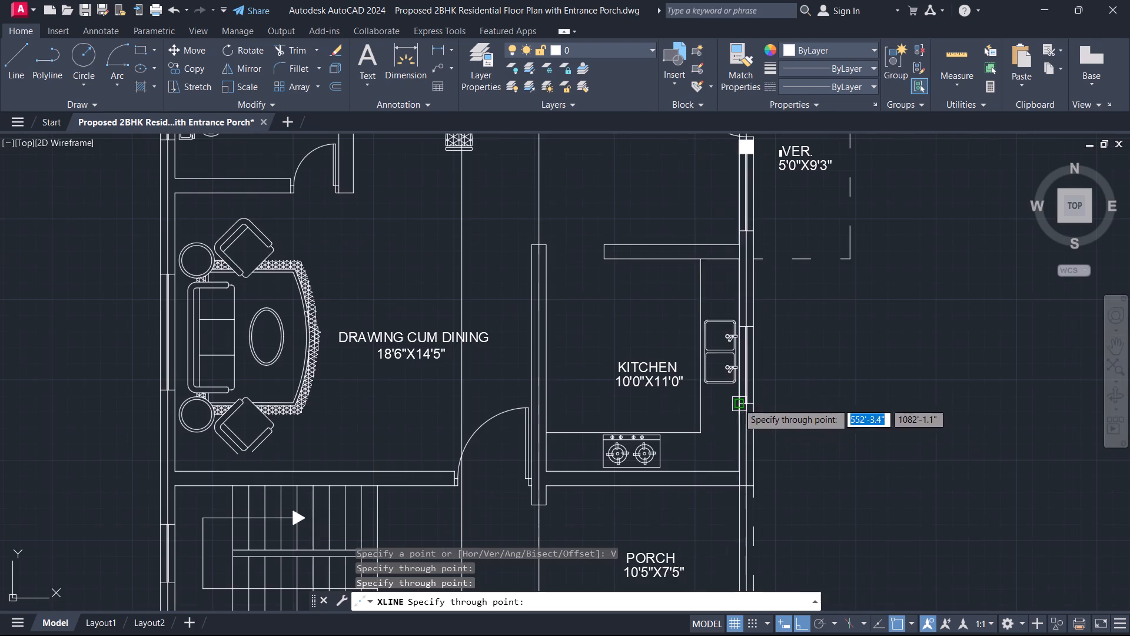
scroll(651, 320, "down", 1)
middle_click_drag(651, 320, 682, 416)
scroll(682, 422, "down", 1)
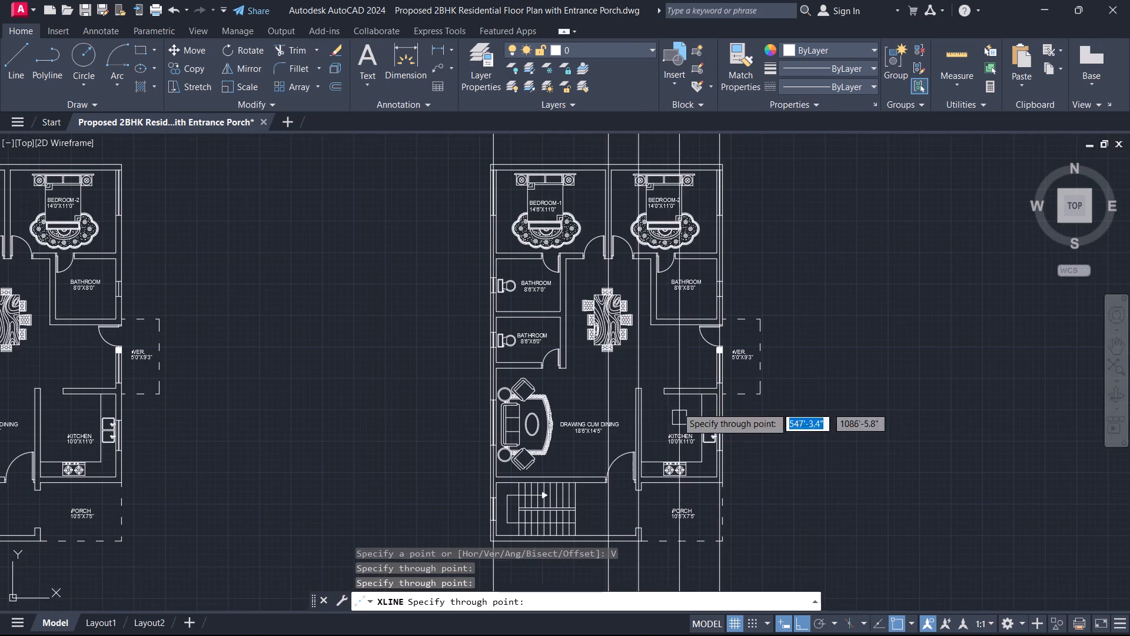
middle_click_drag(672, 354, 694, 448)
scroll(682, 410, "up", 2)
scroll(668, 340, "up", 1)
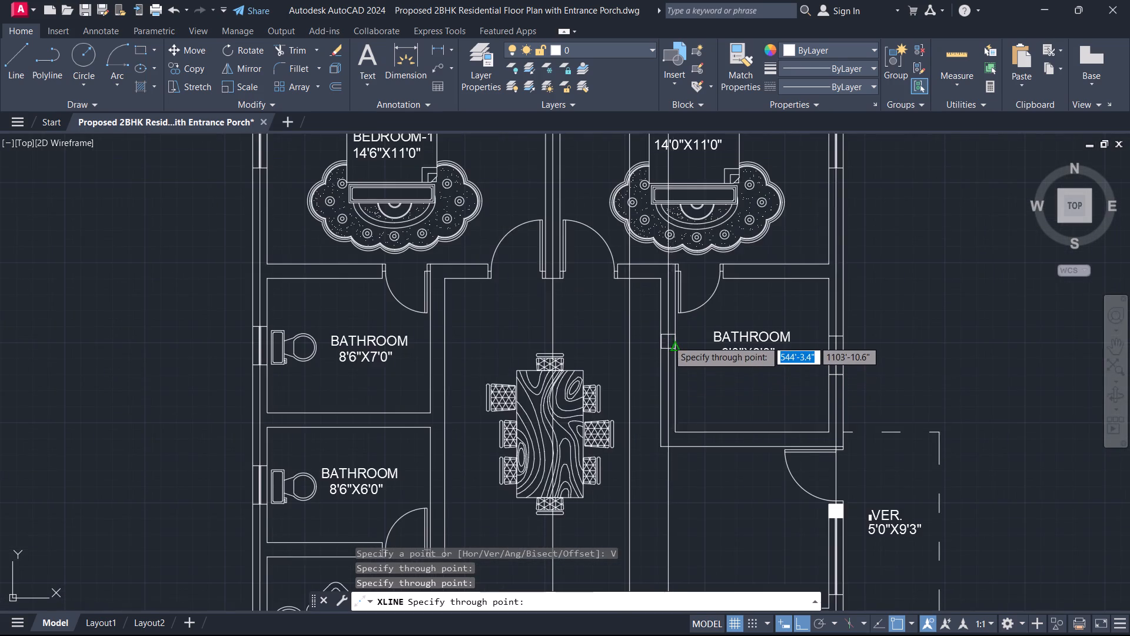
scroll(666, 333, "up", 1)
scroll(666, 333, "down", 2)
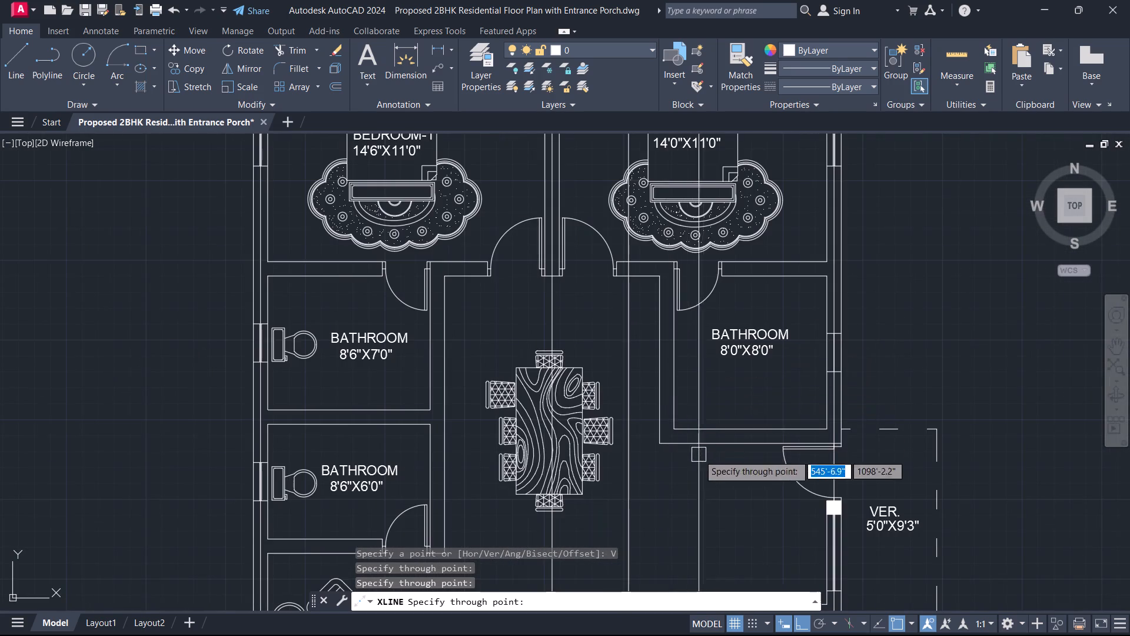
scroll(673, 469, "up", 1)
middle_click_drag(673, 469, 679, 501)
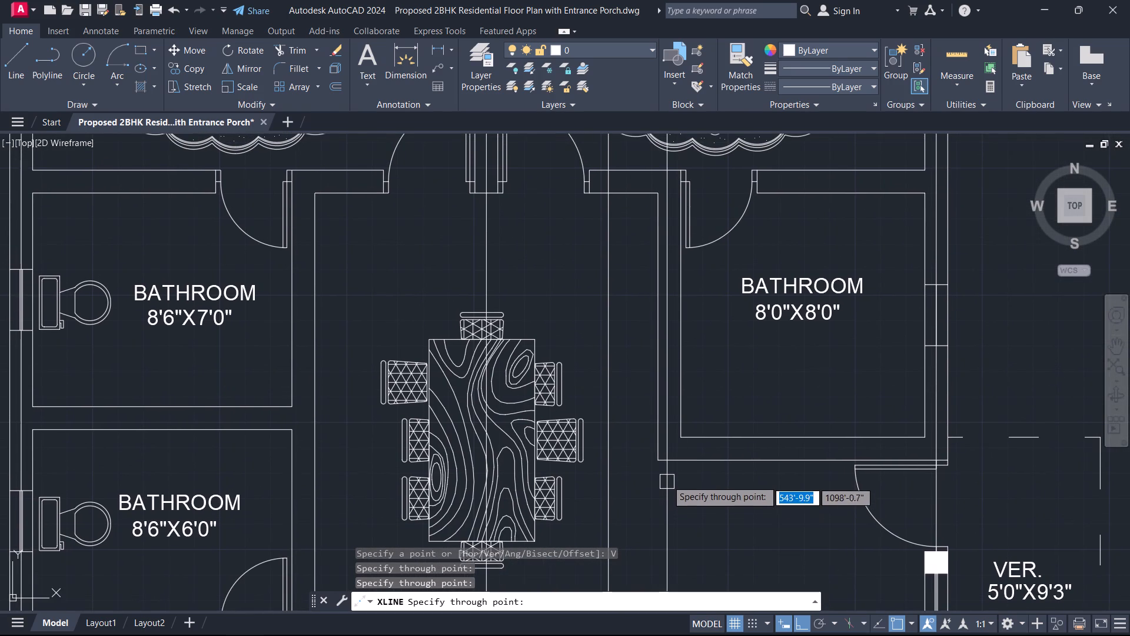
middle_click_drag(721, 418, 680, 508)
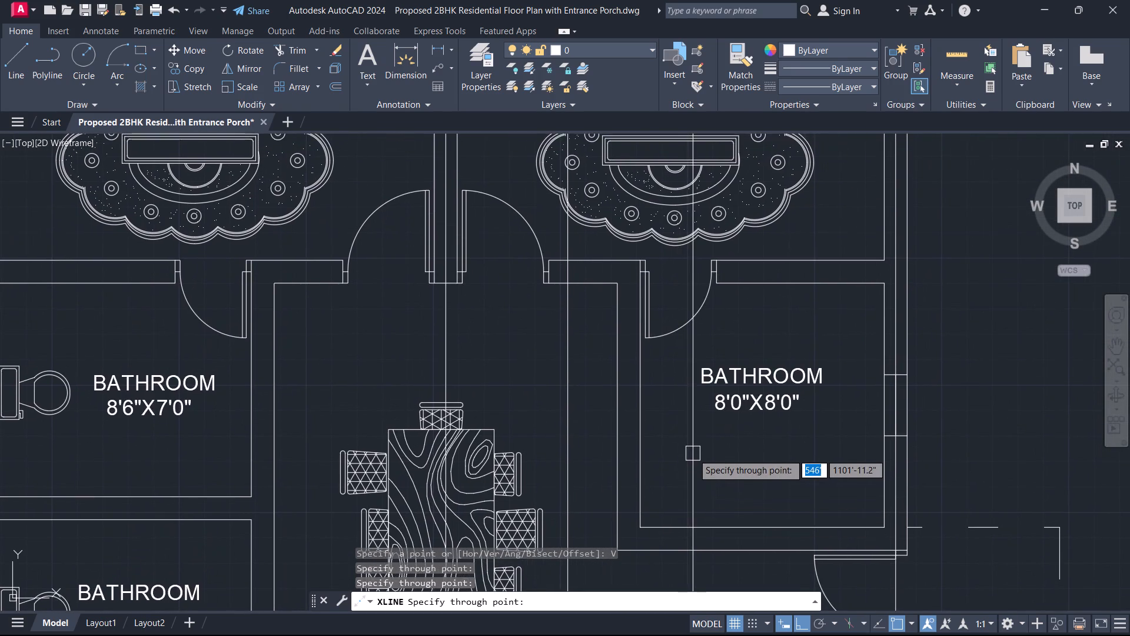
scroll(693, 453, "down", 2)
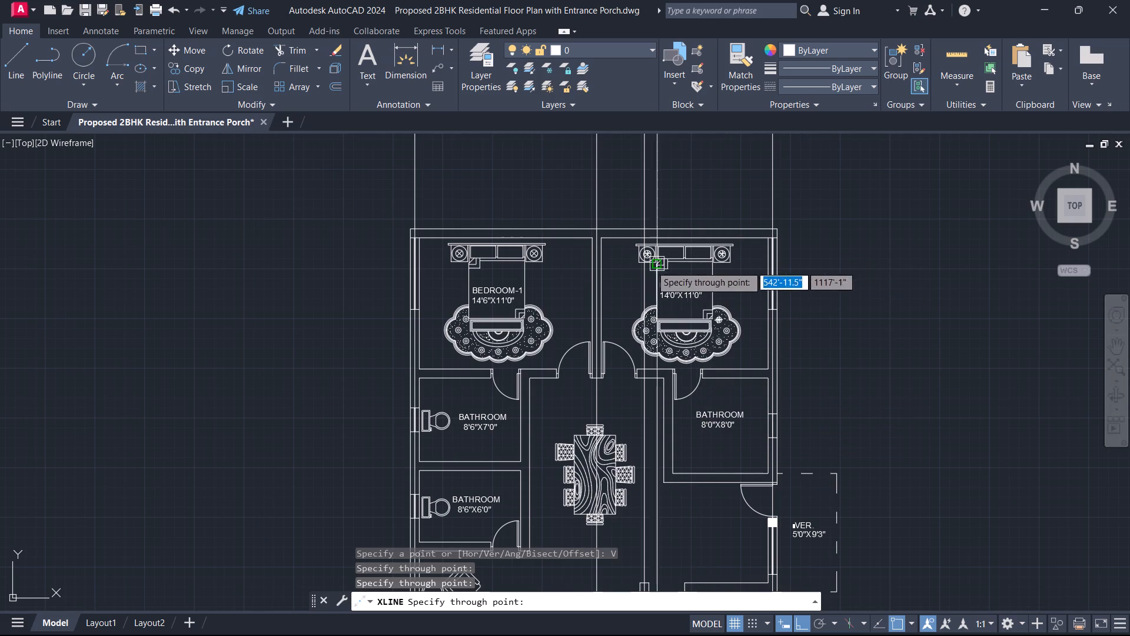
middle_click_drag(571, 411, 723, 239)
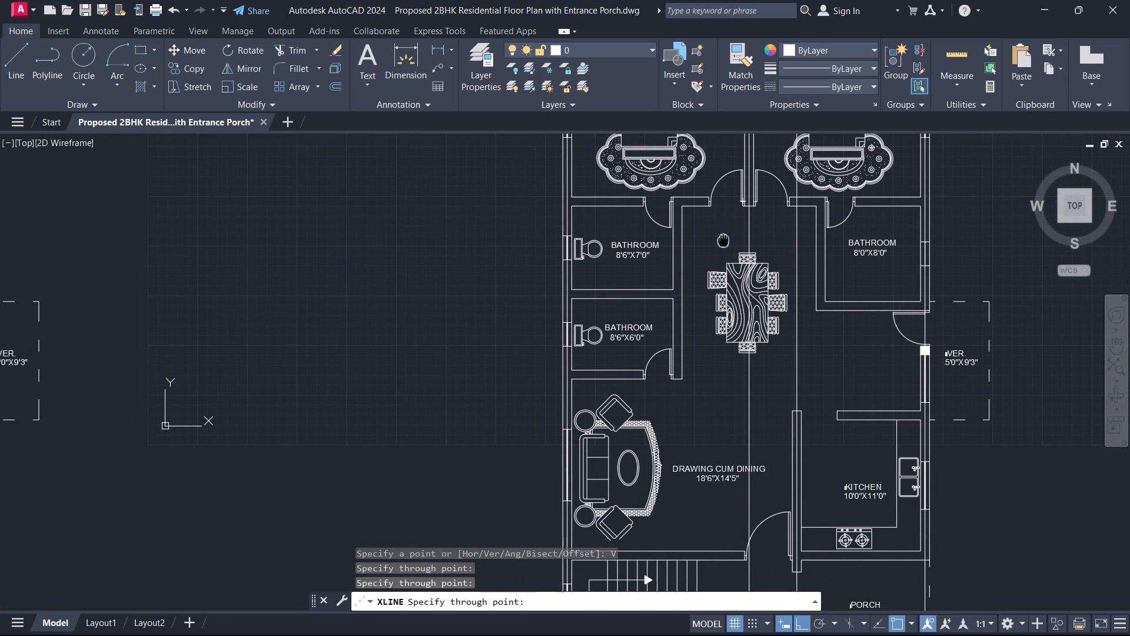
middle_click_drag(723, 239, 724, 239)
scroll(679, 361, "up", 3)
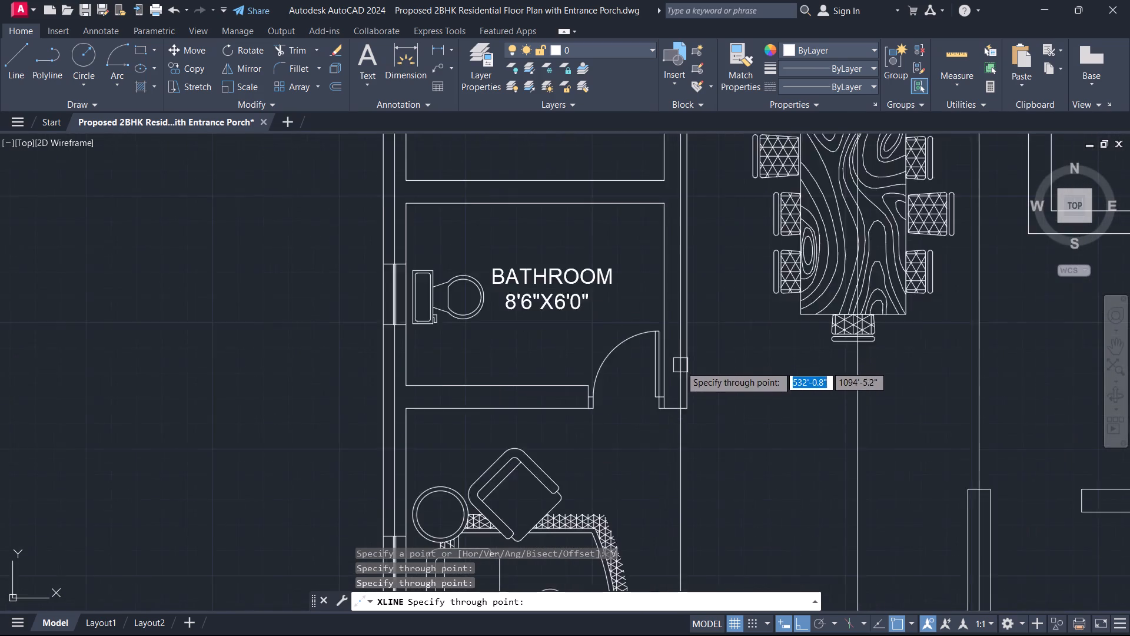
left_click(671, 435)
key("Escape")
Examine the copied plan's vertical walls against the construction lines drawn so far to find walls still lacking a centre line.
scroll(686, 422, "down", 3)
middle_click_drag(717, 435, 707, 337)
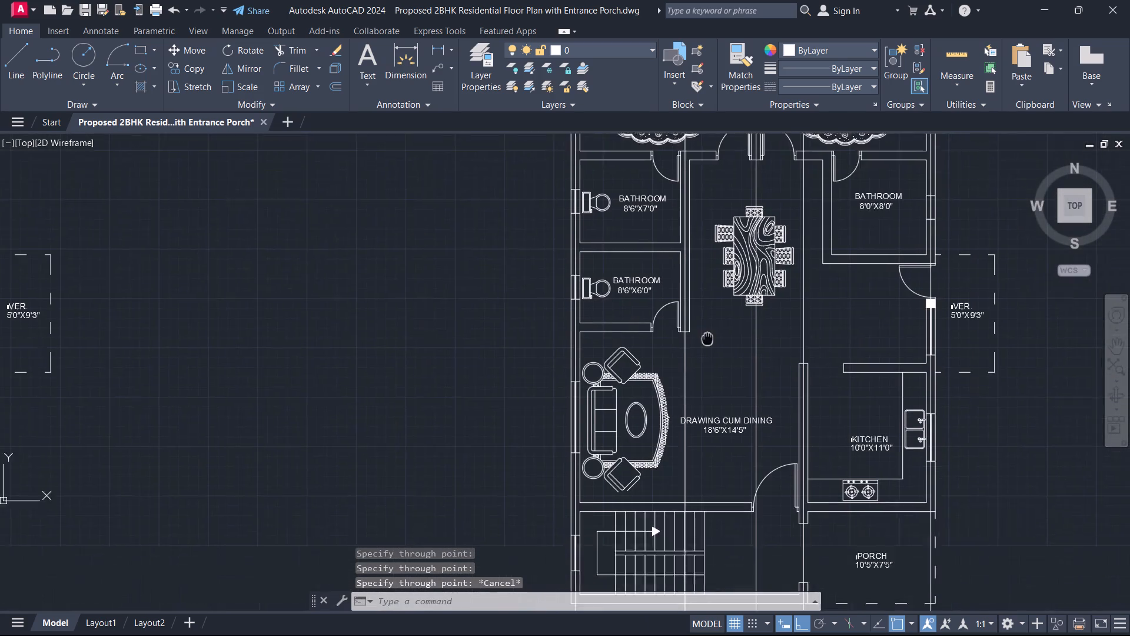
middle_click_drag(707, 337, 708, 297)
middle_click_drag(728, 512, 719, 338)
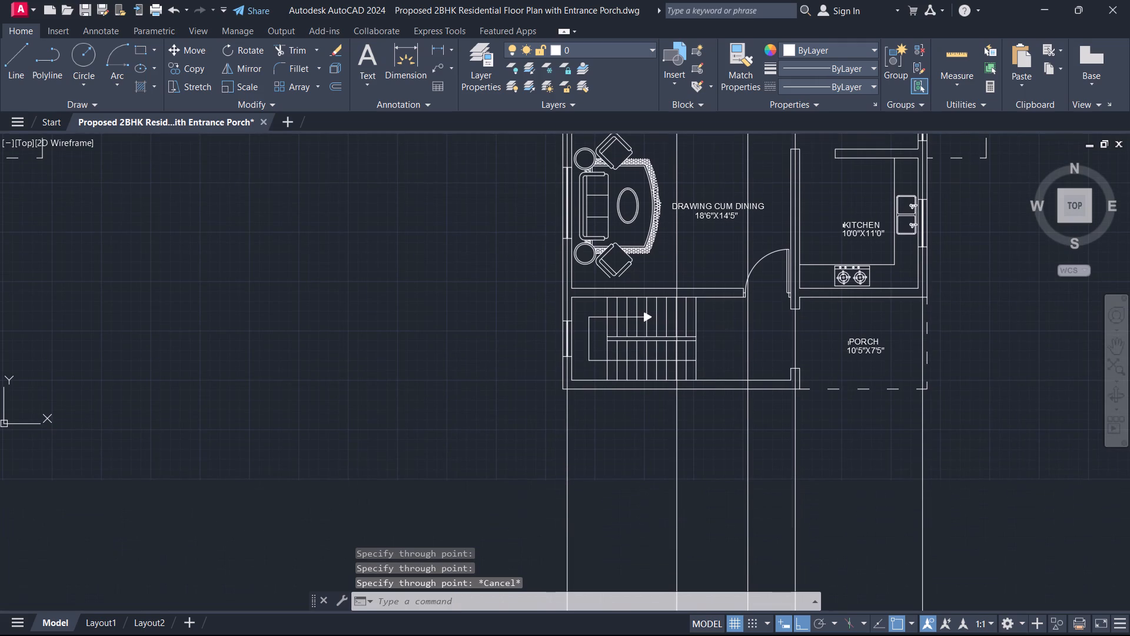
middle_click_drag(748, 140, 743, 144)
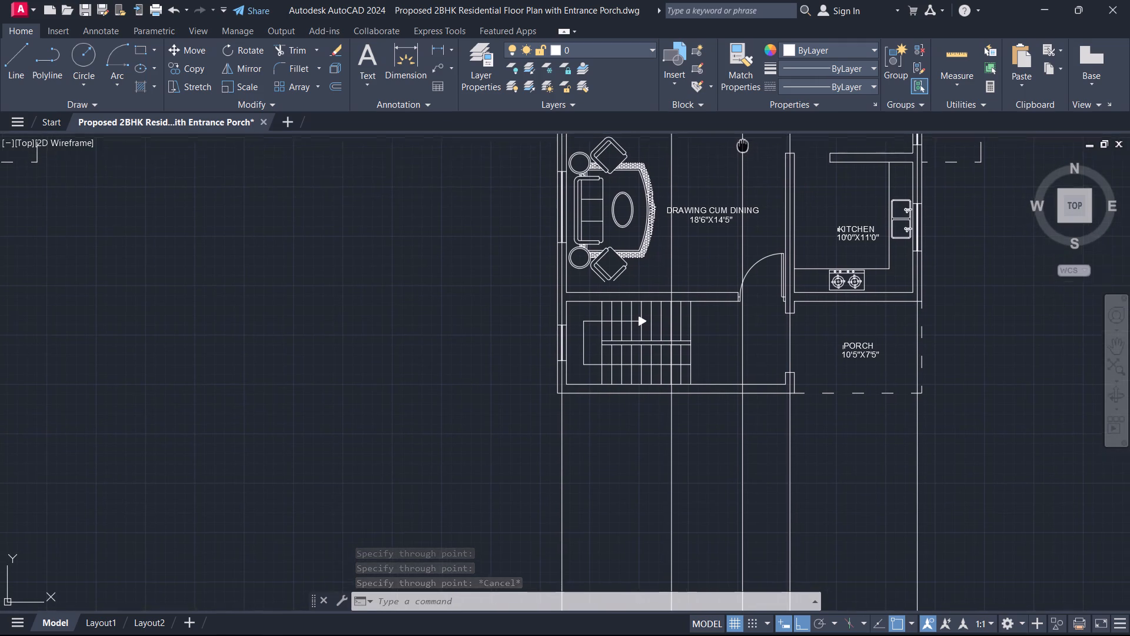
middle_click_drag(743, 144, 732, 178)
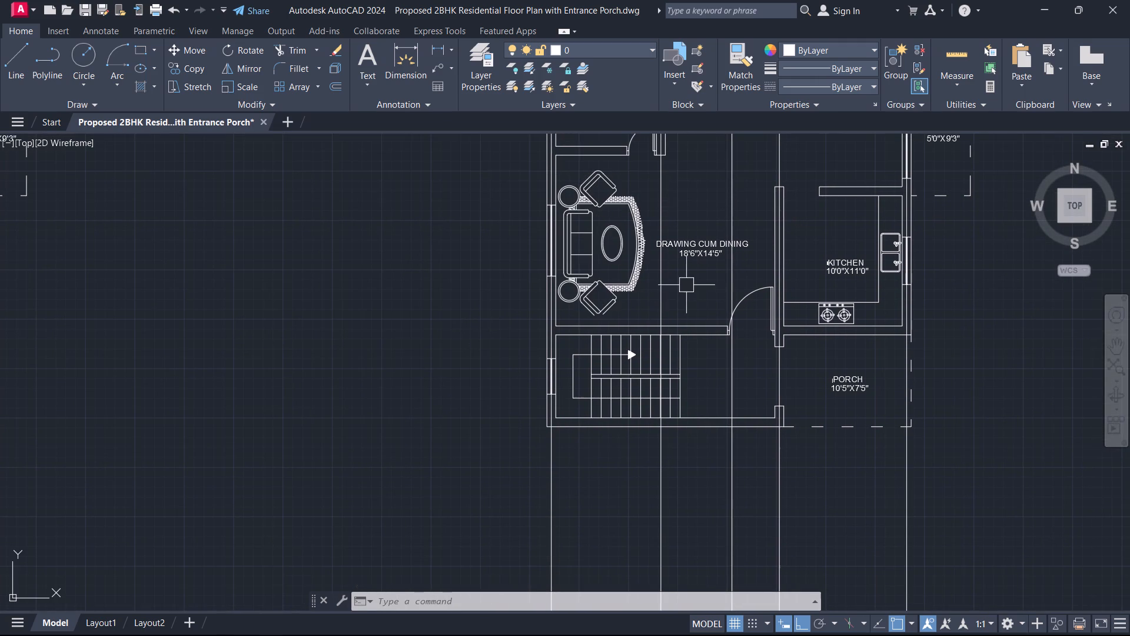
middle_click_drag(673, 268, 604, 247)
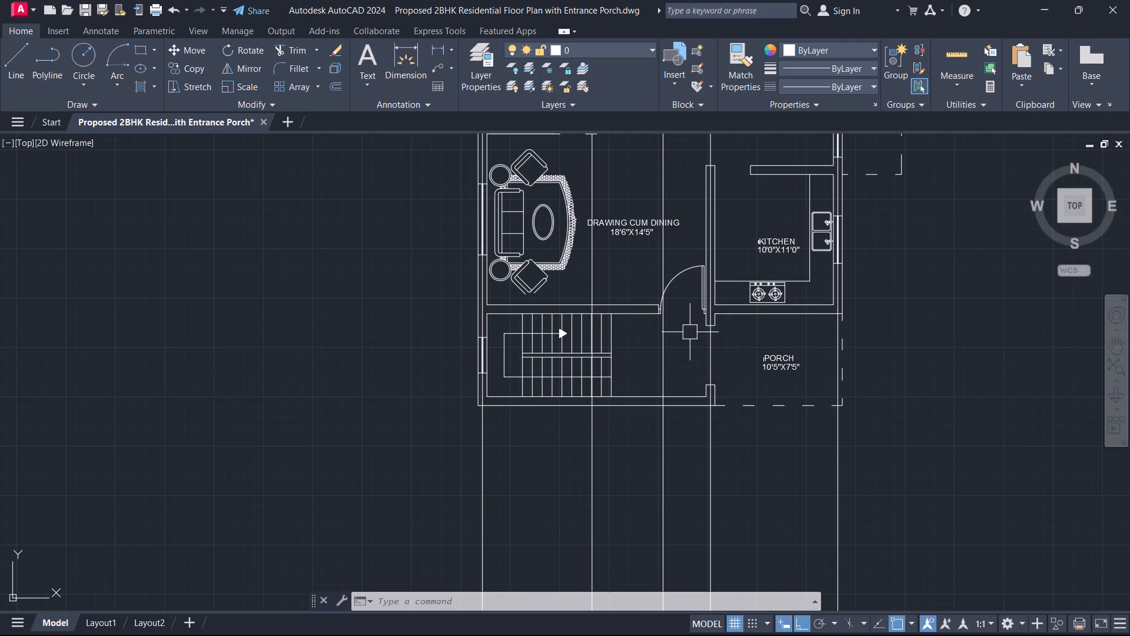
middle_click_drag(679, 338, 605, 428)
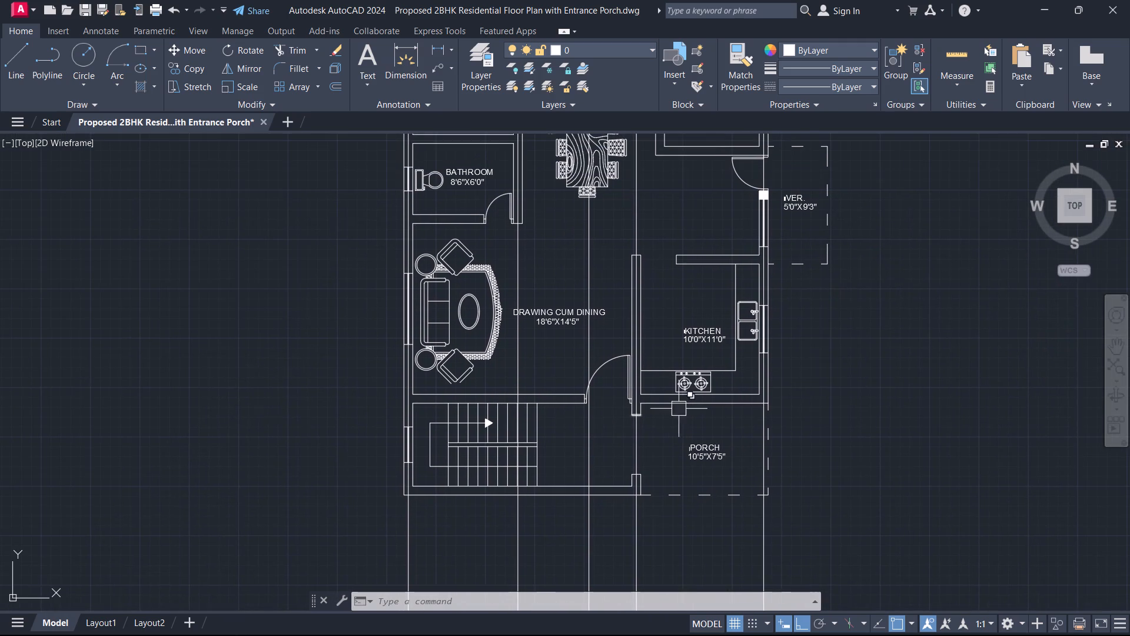
middle_click_drag(686, 408, 686, 423)
scroll(683, 458, "down", 1)
middle_click_drag(590, 302, 643, 442)
scroll(620, 360, "up", 1)
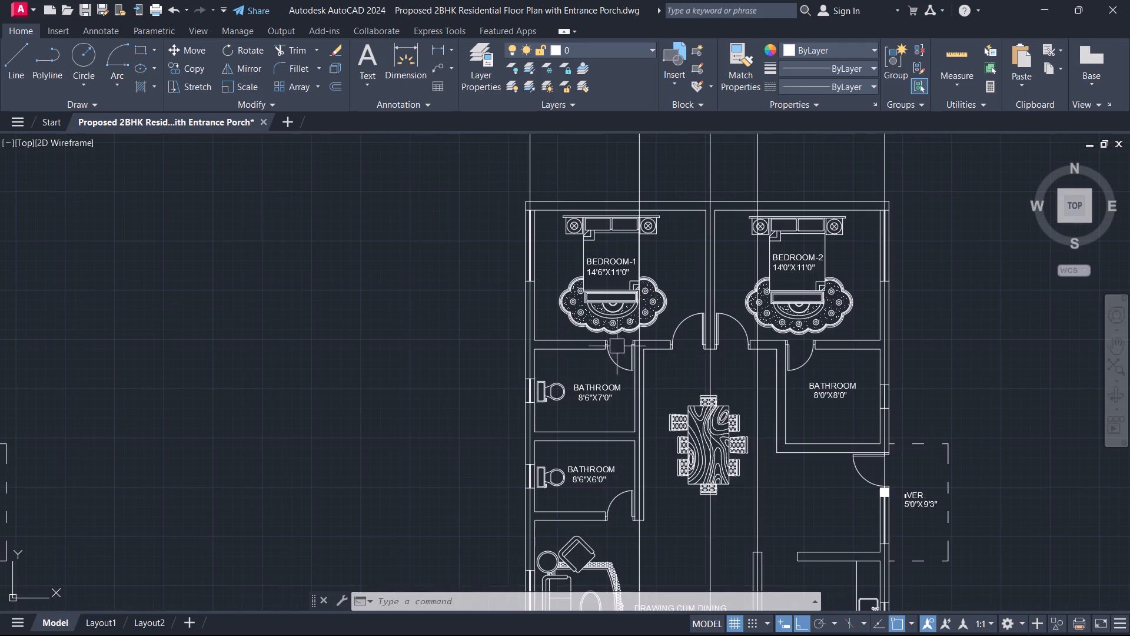
middle_click_drag(776, 456, 702, 443)
scroll(599, 317, "up", 1)
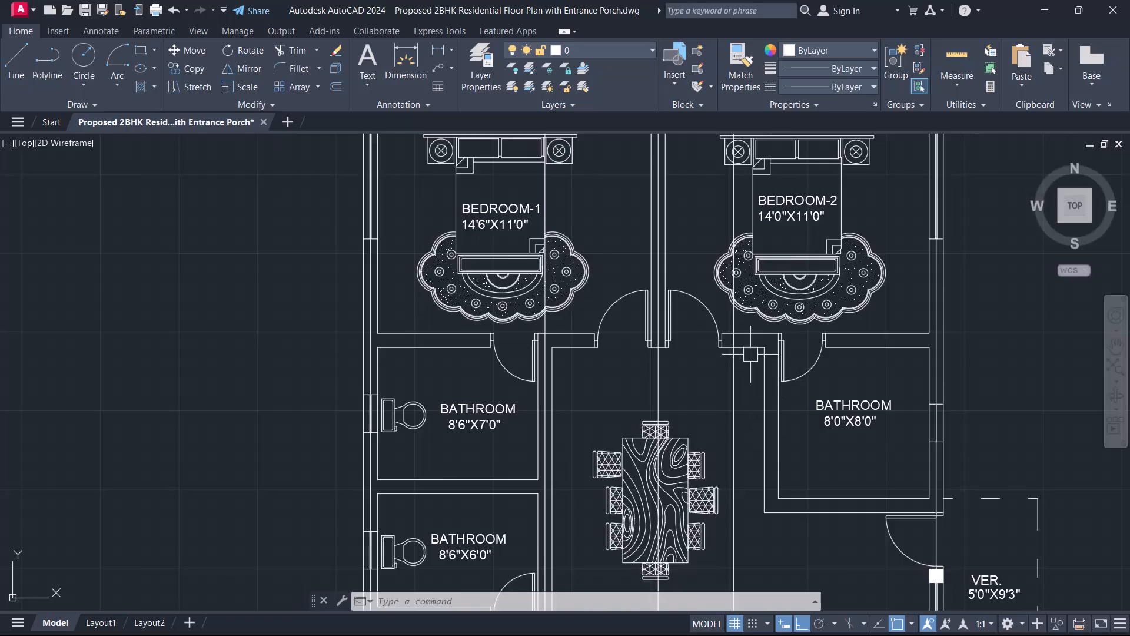
scroll(755, 354, "up", 1)
scroll(760, 357, "down", 3)
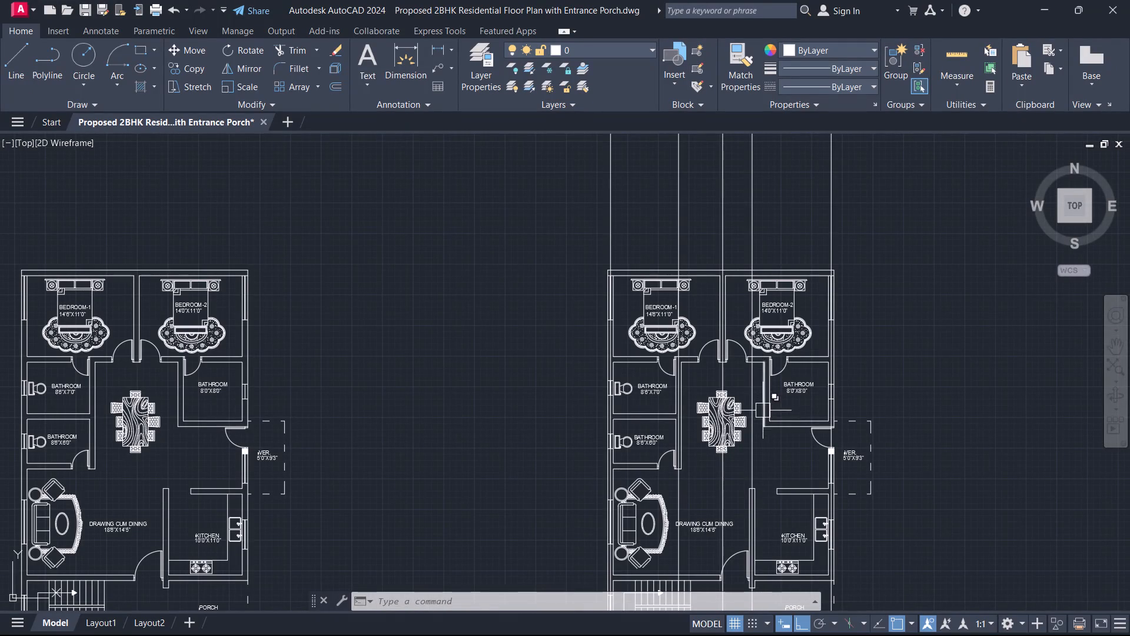
middle_click_drag(782, 457, 762, 489)
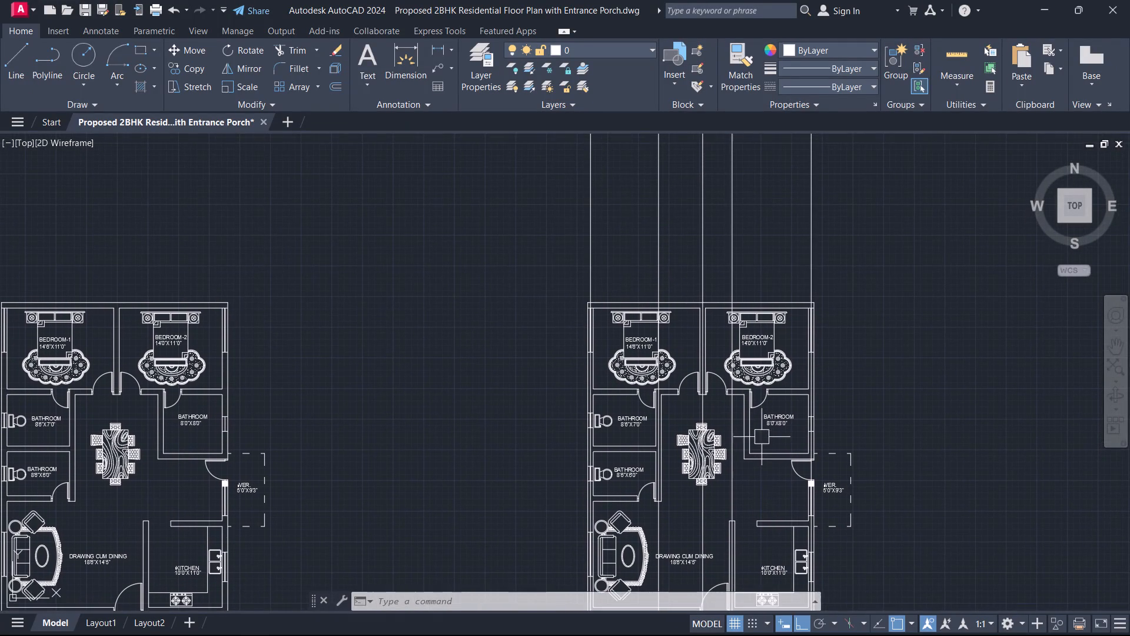
Draw a short horizontal line across the north end of the 8'0"X8'0" bathroom's west wall, joining its two faces.
scroll(771, 415, "up", 3)
key("l")
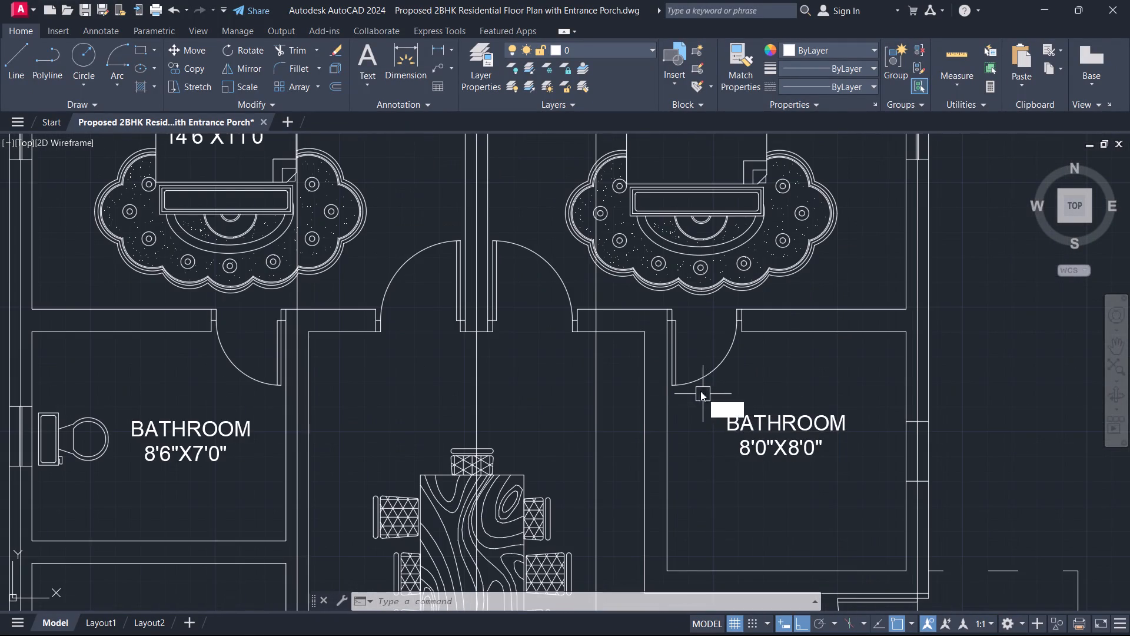
key("space")
scroll(664, 346, "up", 2)
left_click(616, 307)
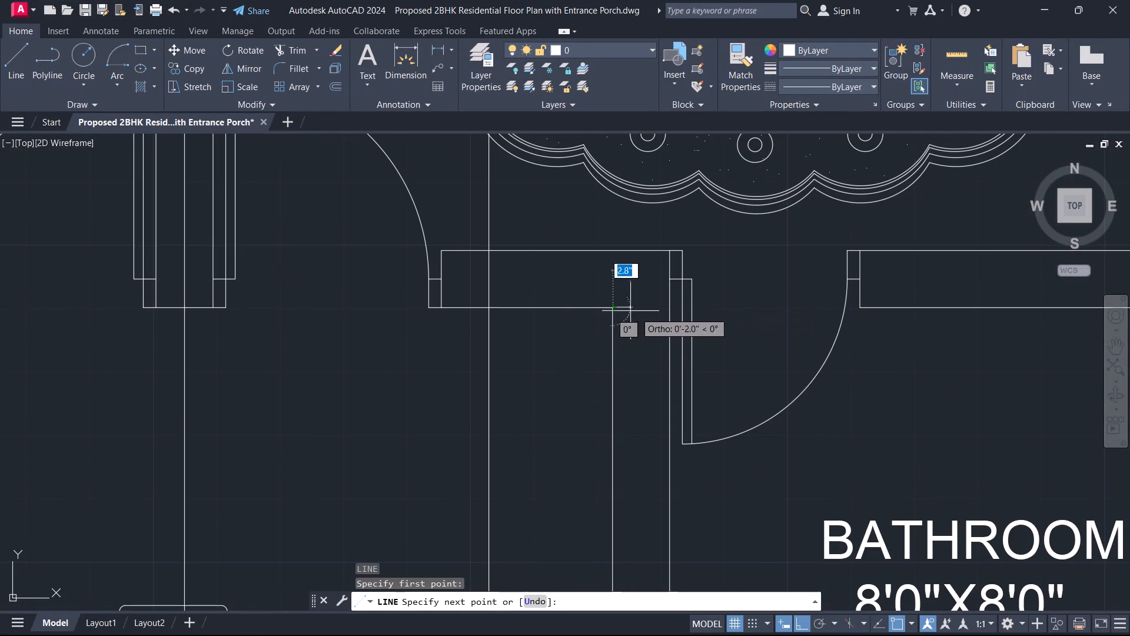
left_click(669, 305)
key("Escape")
scroll(644, 326, "down", 1)
middle_click(644, 326)
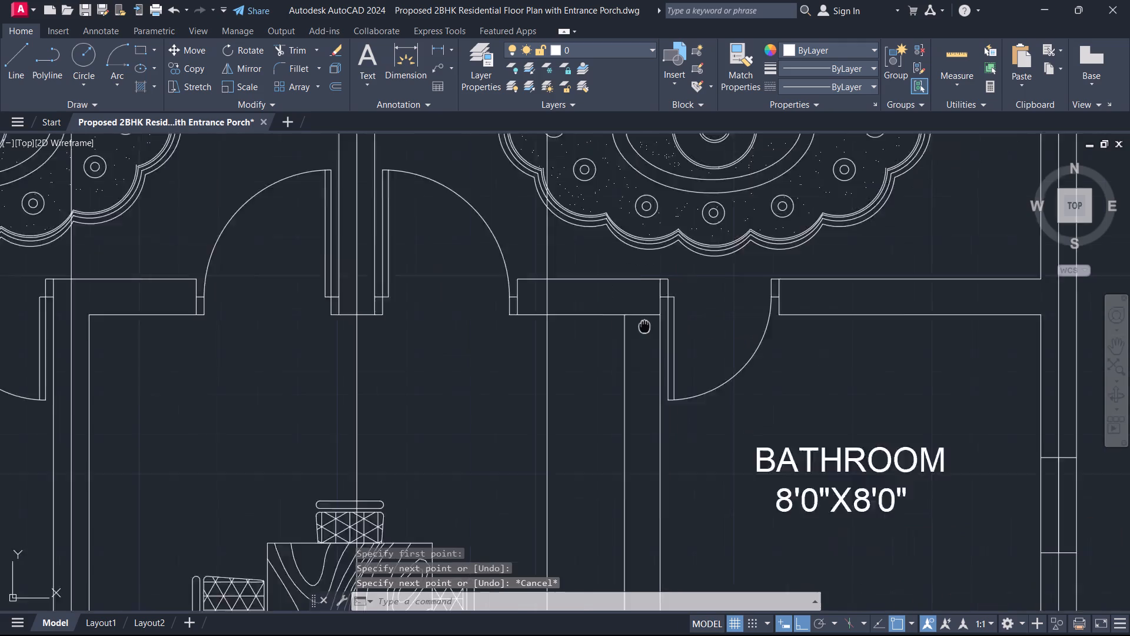
Draw a vertical construction line through the midpoint of the short line across the 8'0"X8'0" bathroom's west wall.
scroll(644, 326, "down", 1)
key("x")
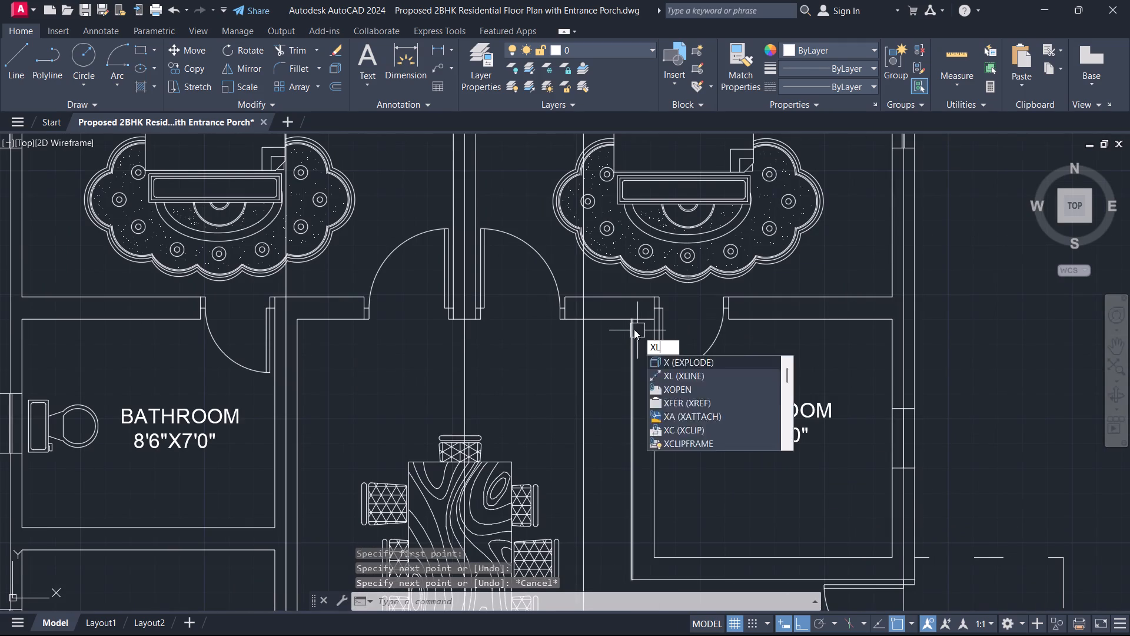
key("l")
key("space")
scroll(631, 326, "up", 2)
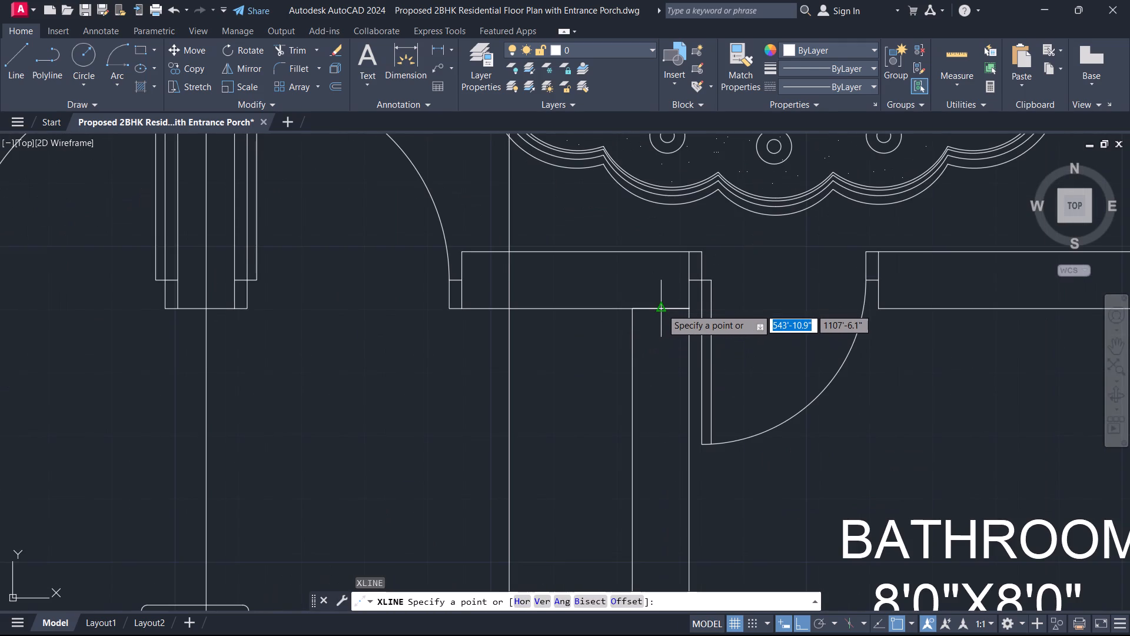
type("V")
key("space")
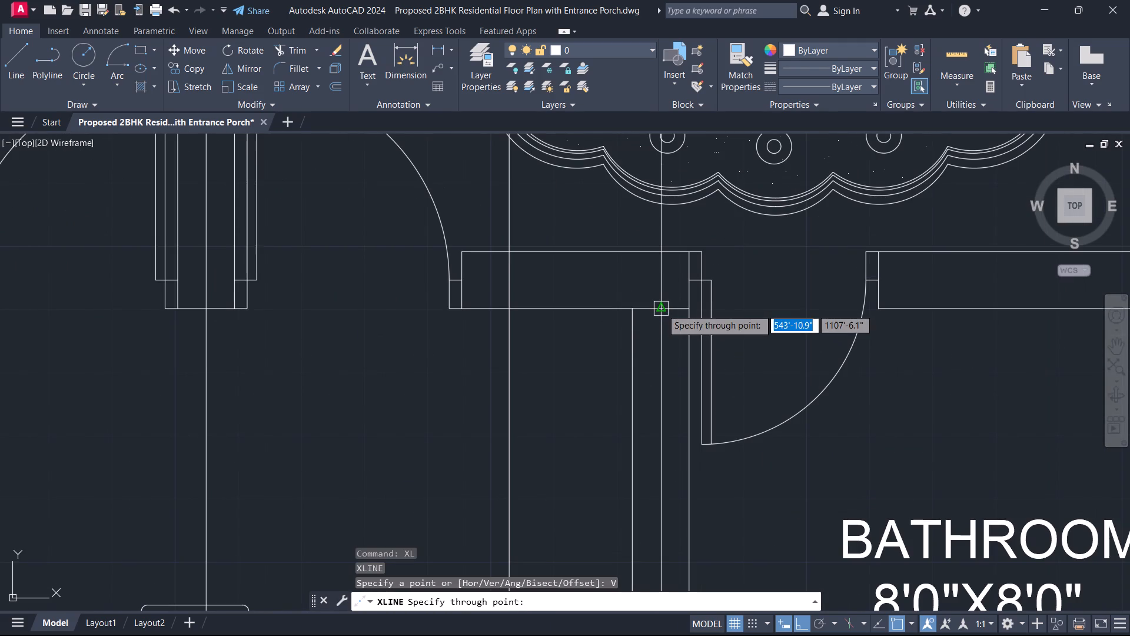
left_click(662, 309)
key("Escape")
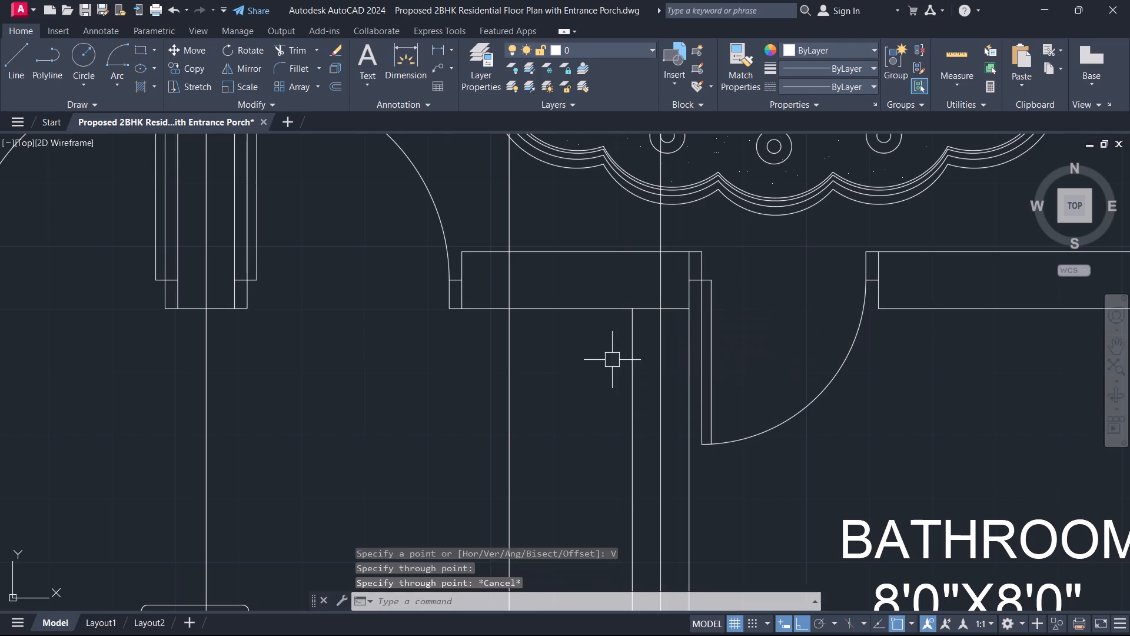
Delete the short helper line across the north end of the 8'0"X8'0" bathroom's west wall.
scroll(612, 360, "down", 2)
scroll(620, 361, "up", 3)
left_click(626, 310)
left_click(610, 284)
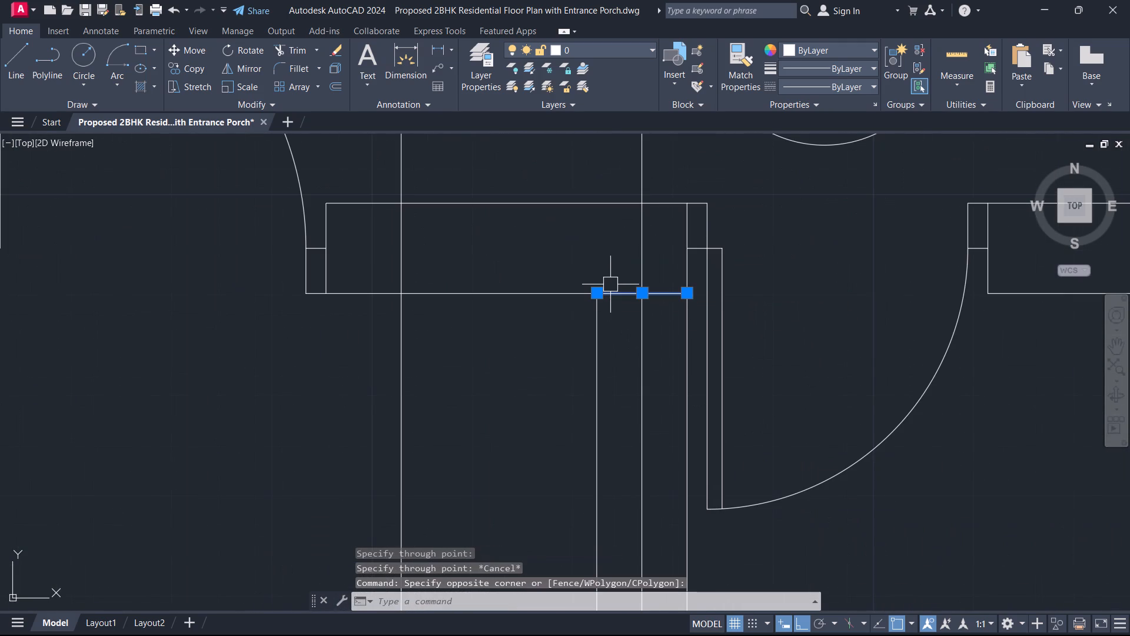
key("Delete")
Draw a horizontal construction line through the centre of the wall between the drawing cum dining room and the staircase.
scroll(609, 284, "down", 7)
scroll(601, 278, "up", 1)
middle_click_drag(588, 337, 644, 230)
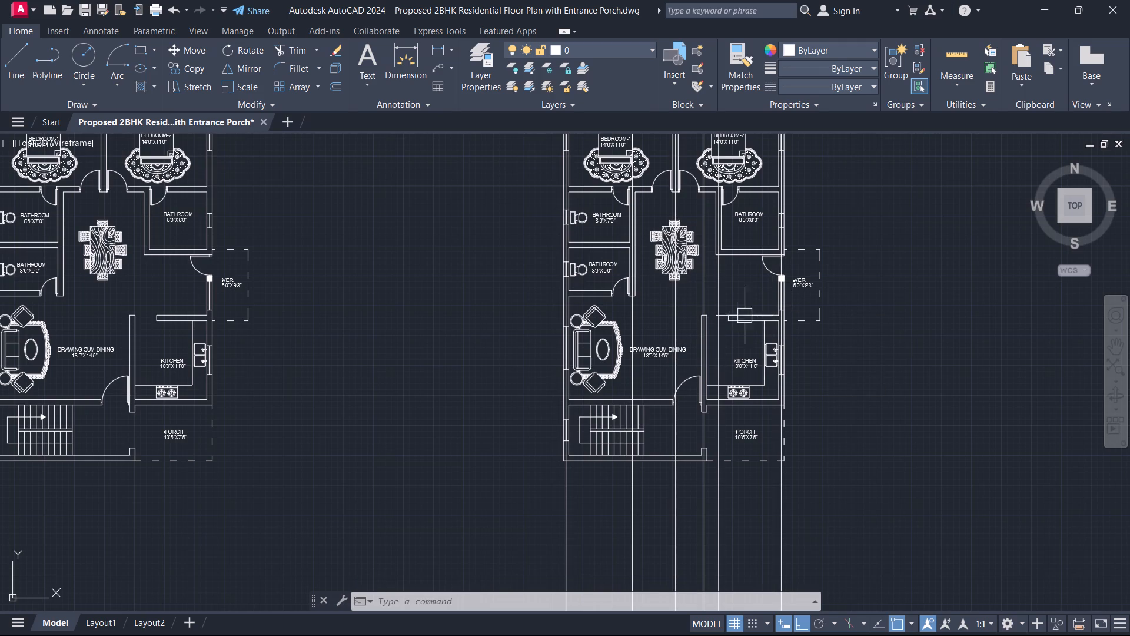
key("x")
key("l")
key("space")
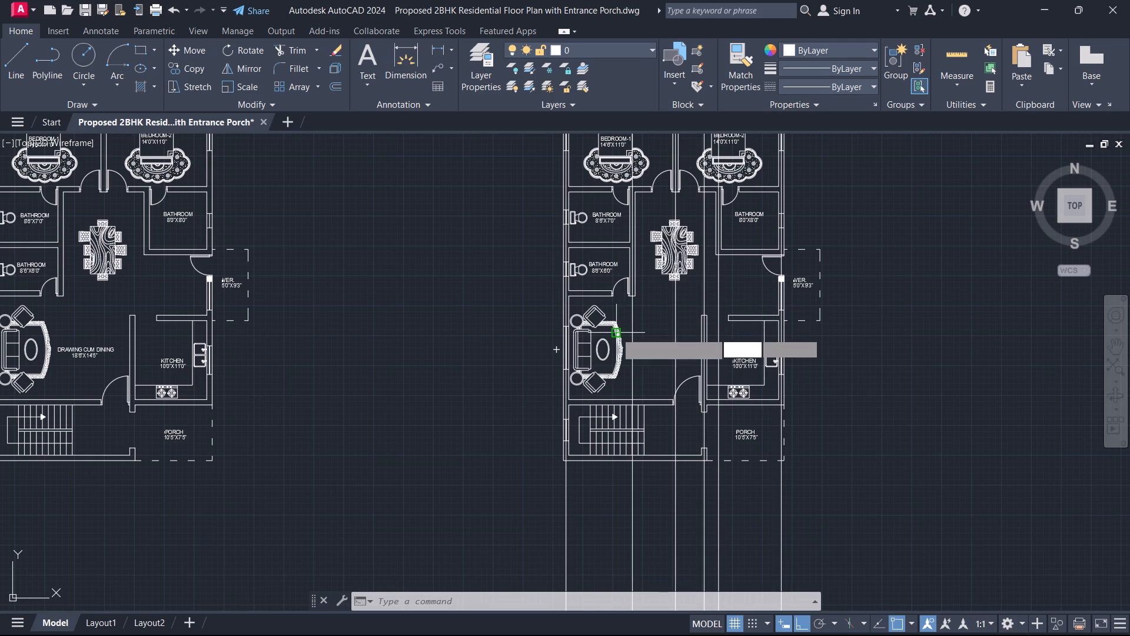
type("H")
key("space")
scroll(660, 401, "up", 3)
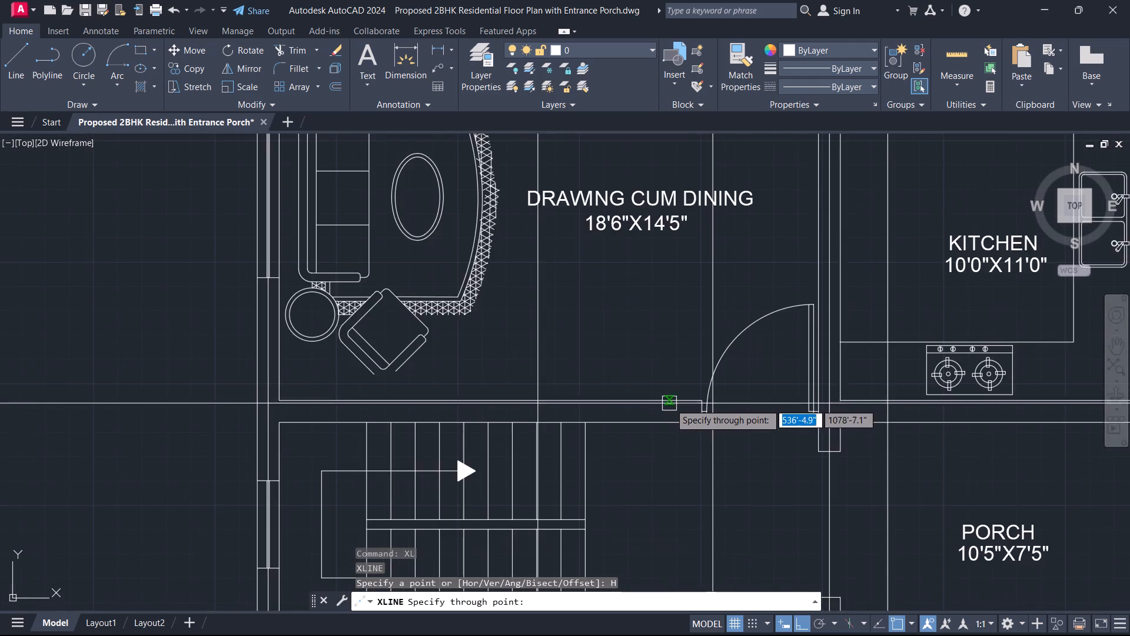
scroll(673, 406, "up", 2)
scroll(729, 435, "up", 2)
left_click(763, 402)
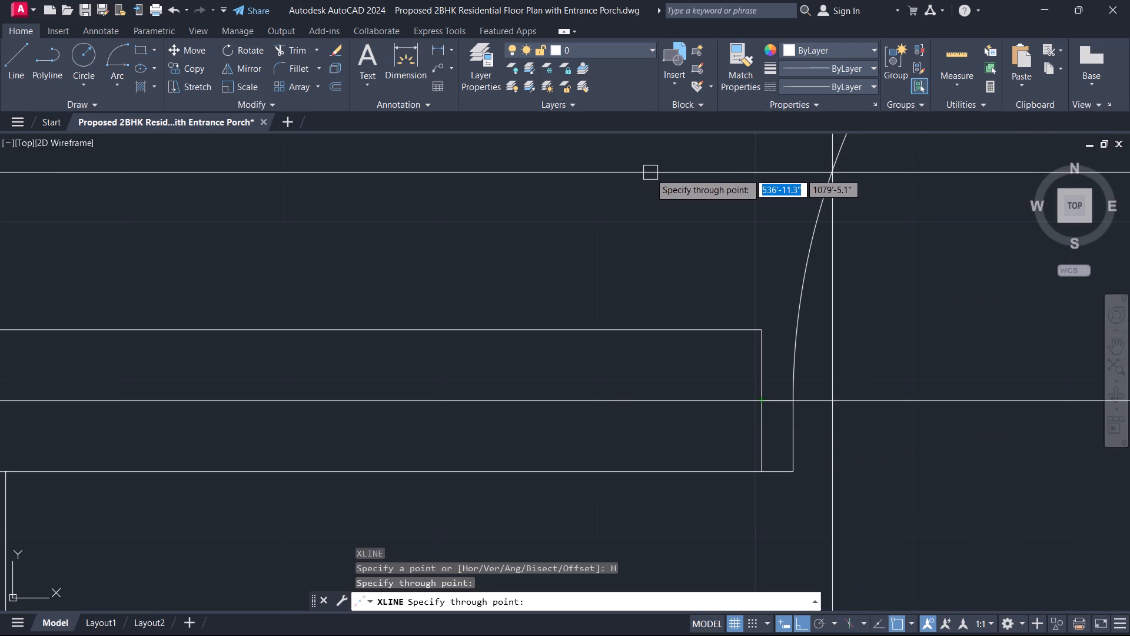
Add a horizontal construction line through the midpoint of the west end of the kitchen's north wall.
scroll(649, 173, "down", 5)
middle_click_drag(673, 253, 690, 462)
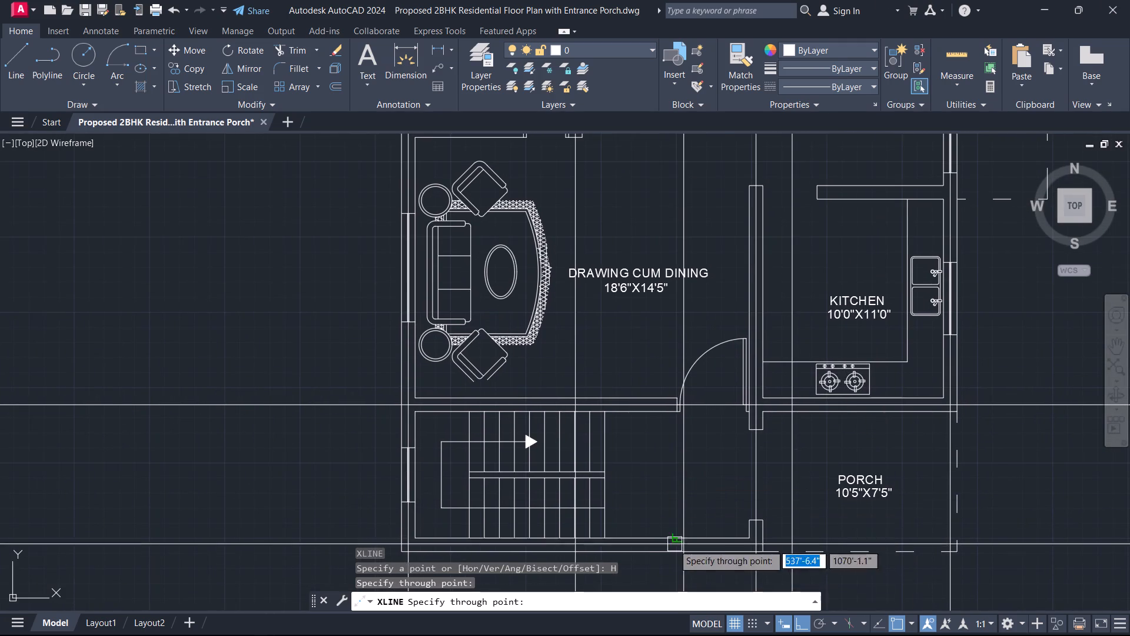
scroll(596, 552, "up", 1)
middle_click_drag(595, 538, 561, 453)
middle_click_drag(743, 353, 742, 353)
scroll(743, 353, "down", 1)
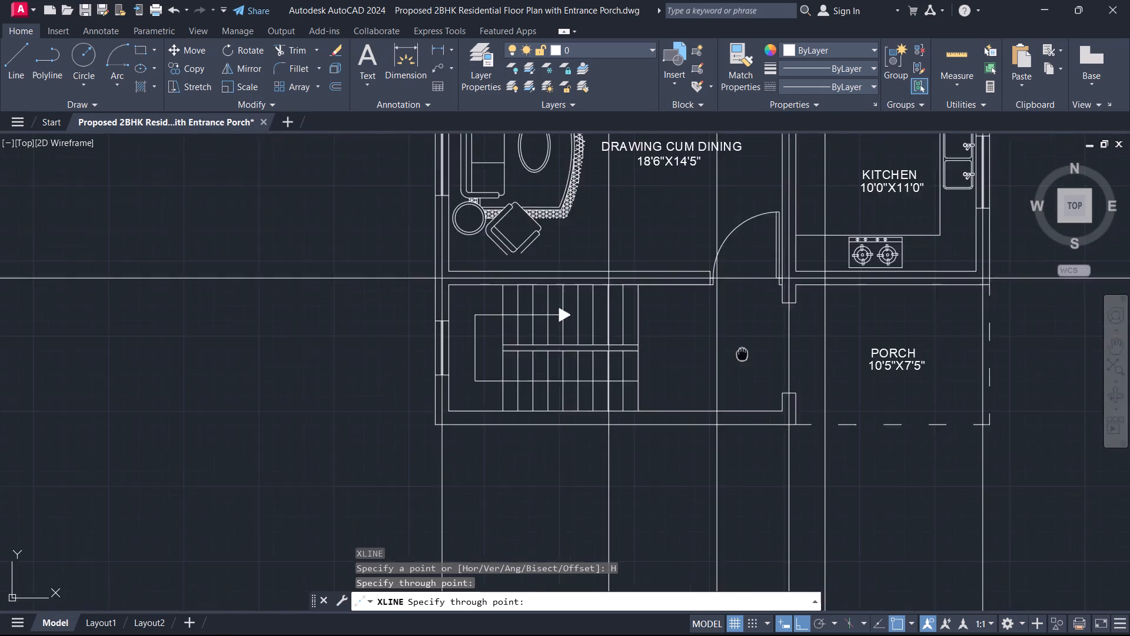
middle_click_drag(742, 353, 709, 553)
middle_click_drag(684, 334, 667, 473)
scroll(802, 436, "up", 3)
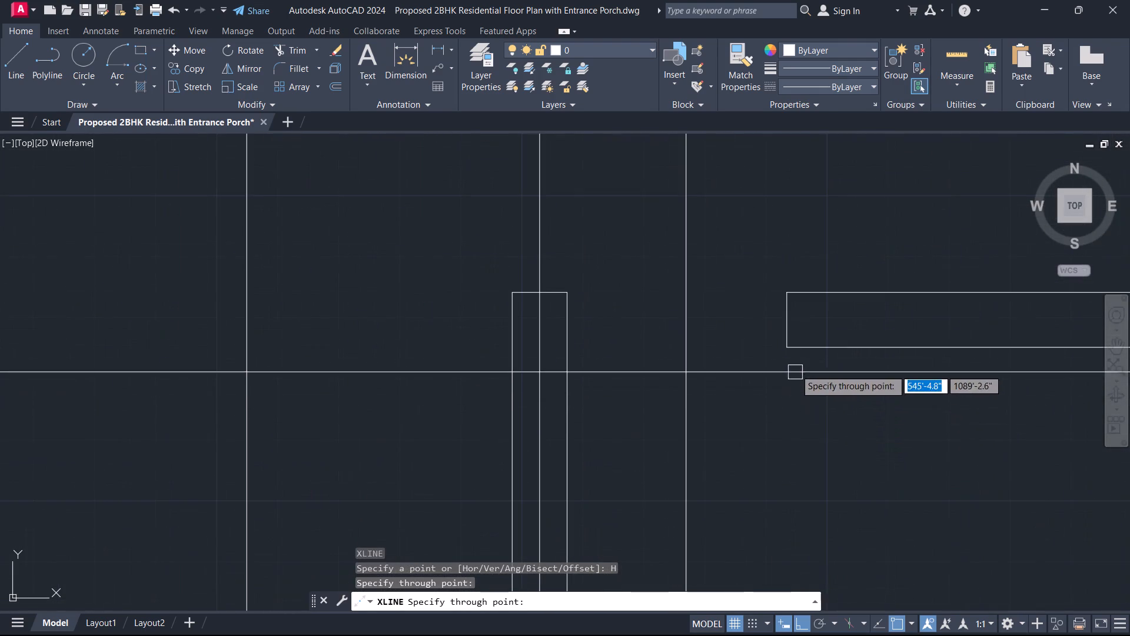
left_click(786, 321)
Add a horizontal construction line through the centre of the wall on the south side of the 8'6"X6'0" bathroom.
scroll(670, 365, "down", 4)
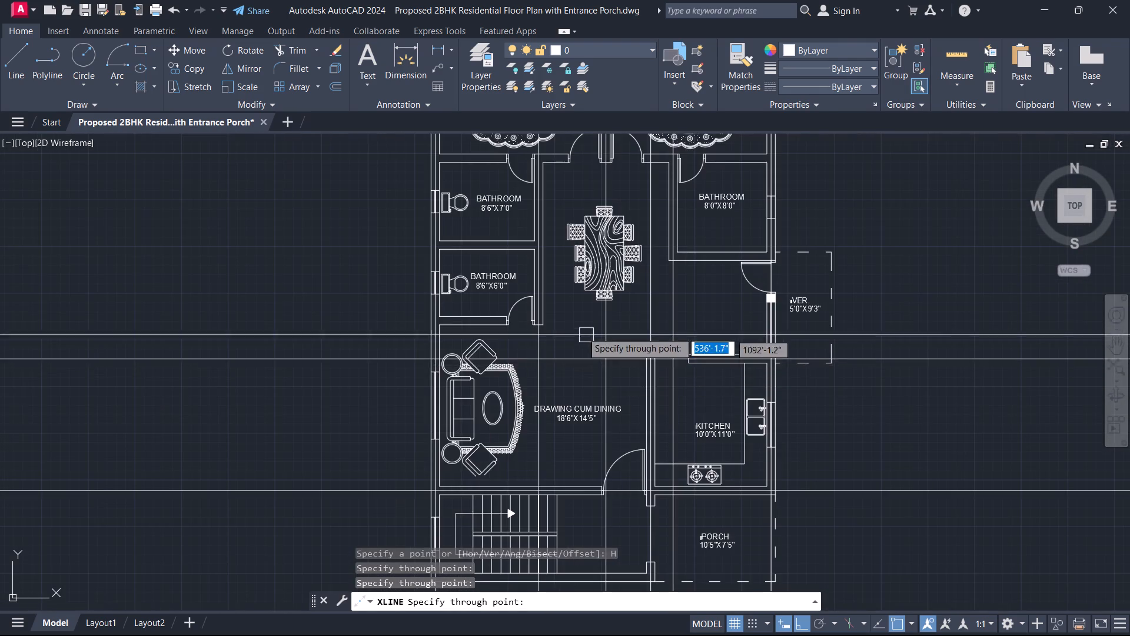
middle_click_drag(579, 329, 745, 448)
scroll(678, 429, "up", 3)
scroll(639, 461, "up", 3)
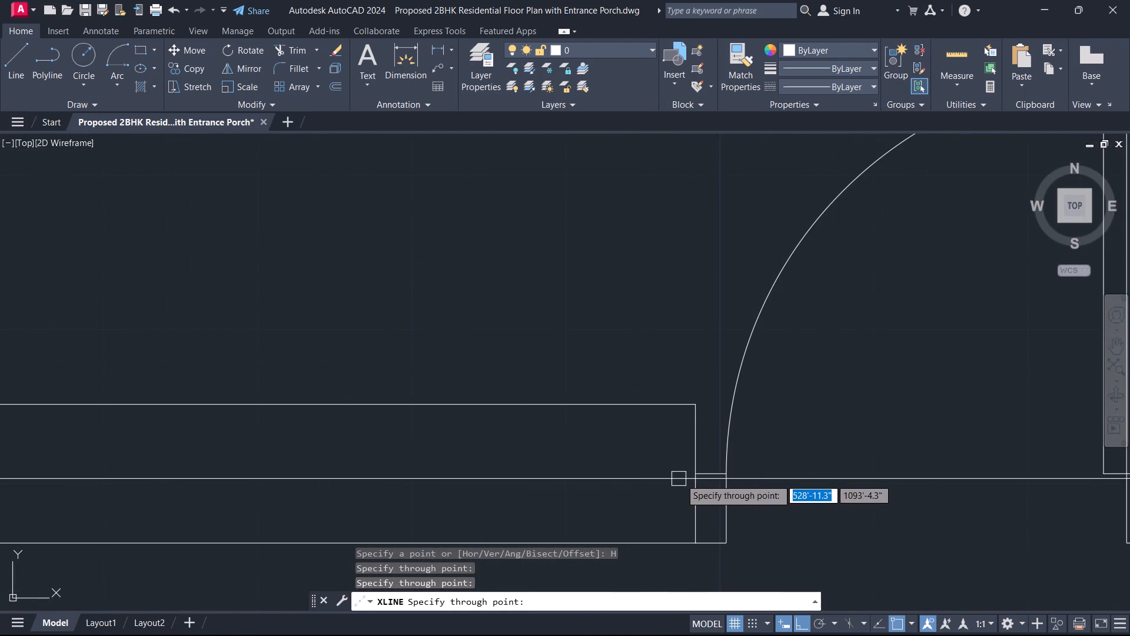
left_click(692, 473)
Add a horizontal construction line through the centre of the wall between Bedroom-1 and the 8'6"X7'0" bathroom.
scroll(686, 436, "down", 6)
middle_click_drag(698, 360, 685, 471)
scroll(688, 474, "up", 1)
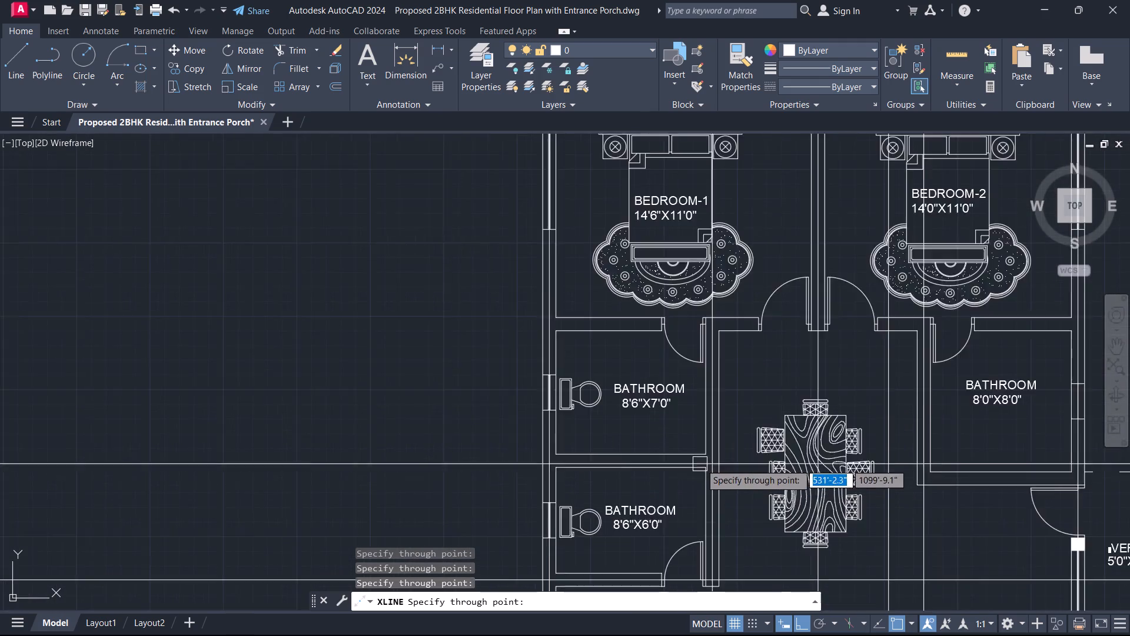
scroll(701, 462, "up", 1)
middle_click_drag(722, 451, 345, 443)
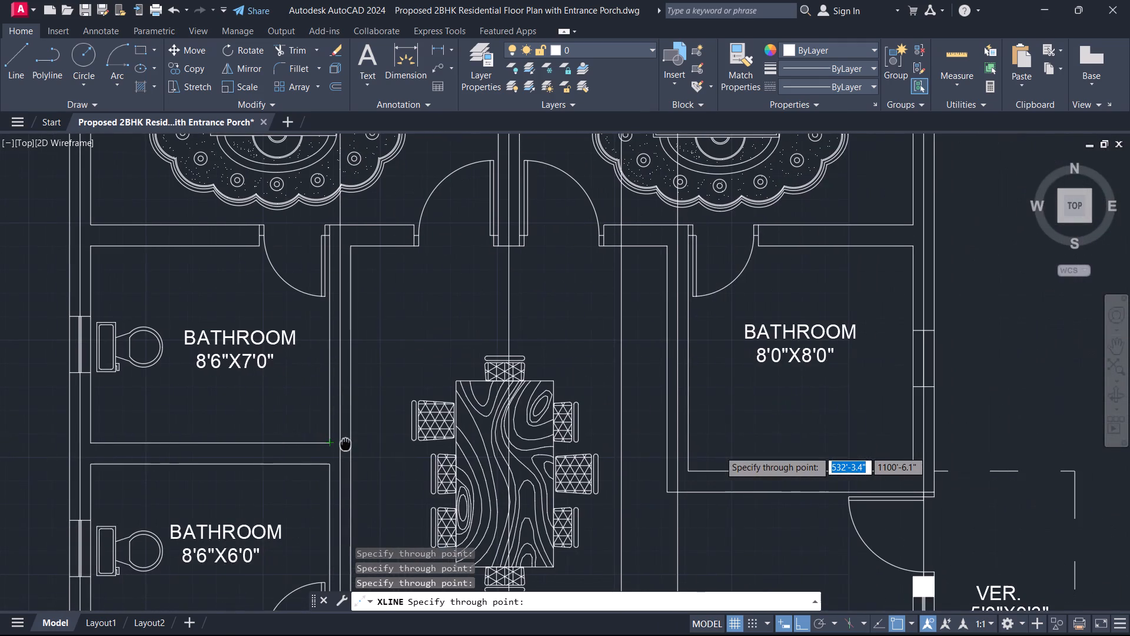
middle_click_drag(345, 443, 345, 443)
middle_click_drag(401, 456, 640, 443)
middle_click_drag(553, 332, 571, 504)
scroll(571, 504, "down", 2)
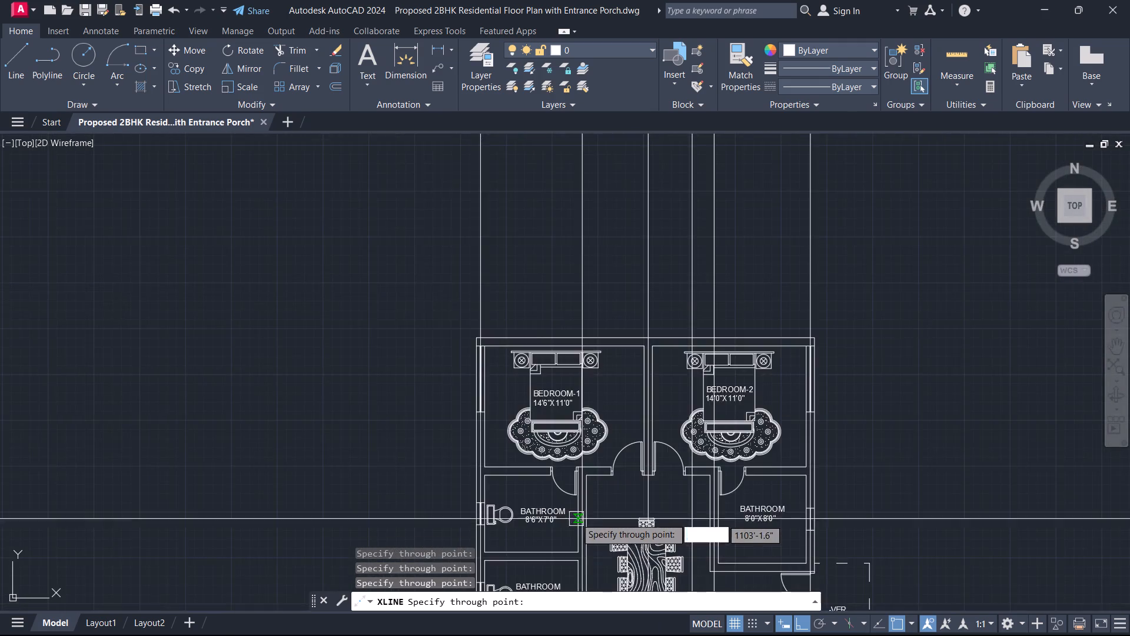
scroll(570, 506, "up", 3)
scroll(489, 356, "up", 4)
left_click(474, 423)
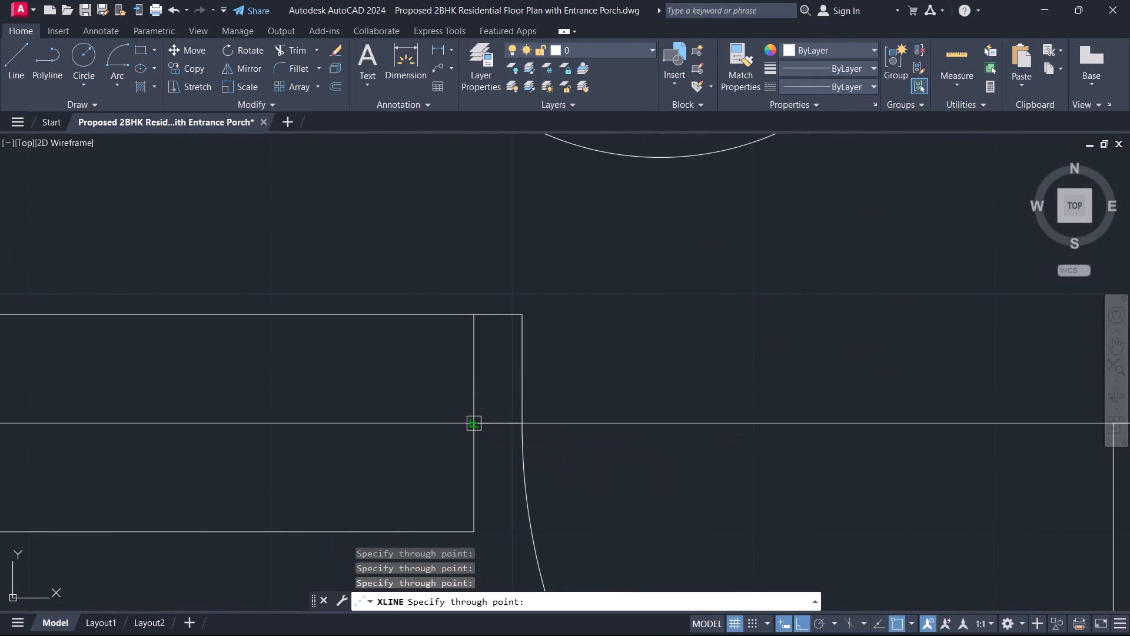
Draw a short 9" vertical line across the staircase's south wall, joining its two faces.
scroll(513, 447, "down", 5)
scroll(569, 382, "down", 2)
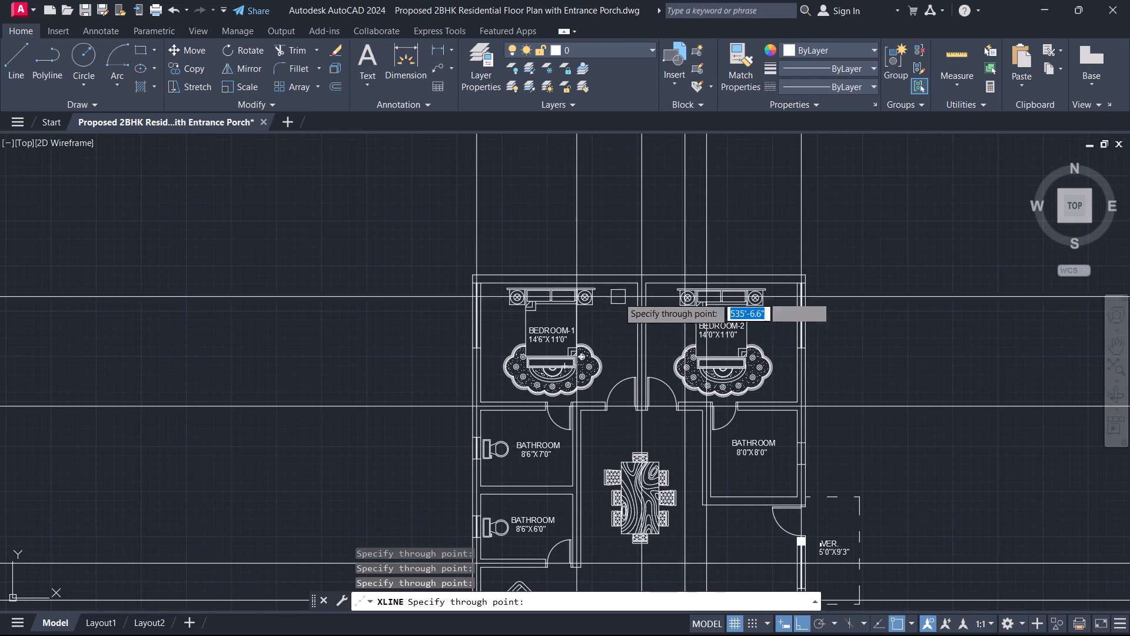
middle_click_drag(643, 319, 661, 362)
middle_click_drag(677, 420, 813, 217)
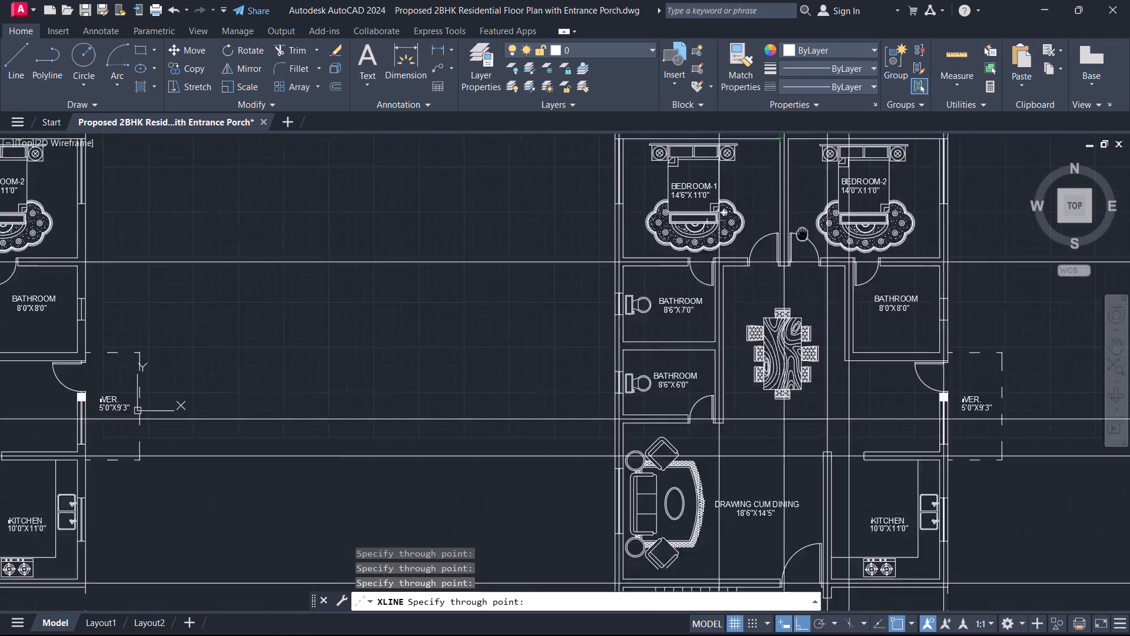
middle_click_drag(813, 217, 836, 179)
middle_click_drag(830, 327, 868, 201)
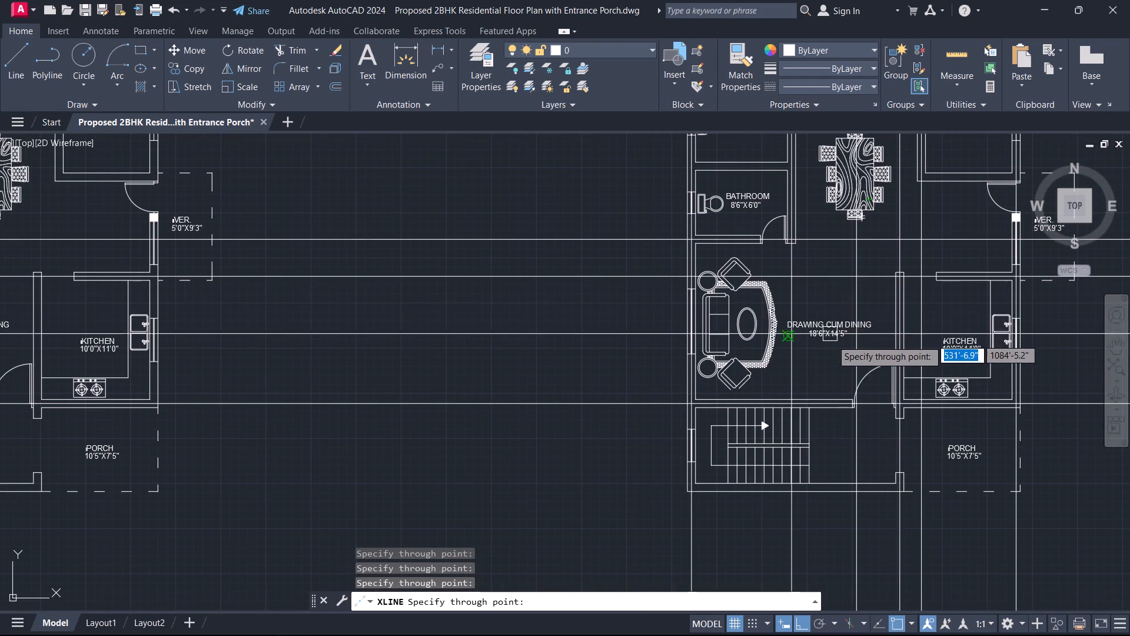
scroll(836, 353, "up", 1)
middle_click_drag(836, 353, 889, 299)
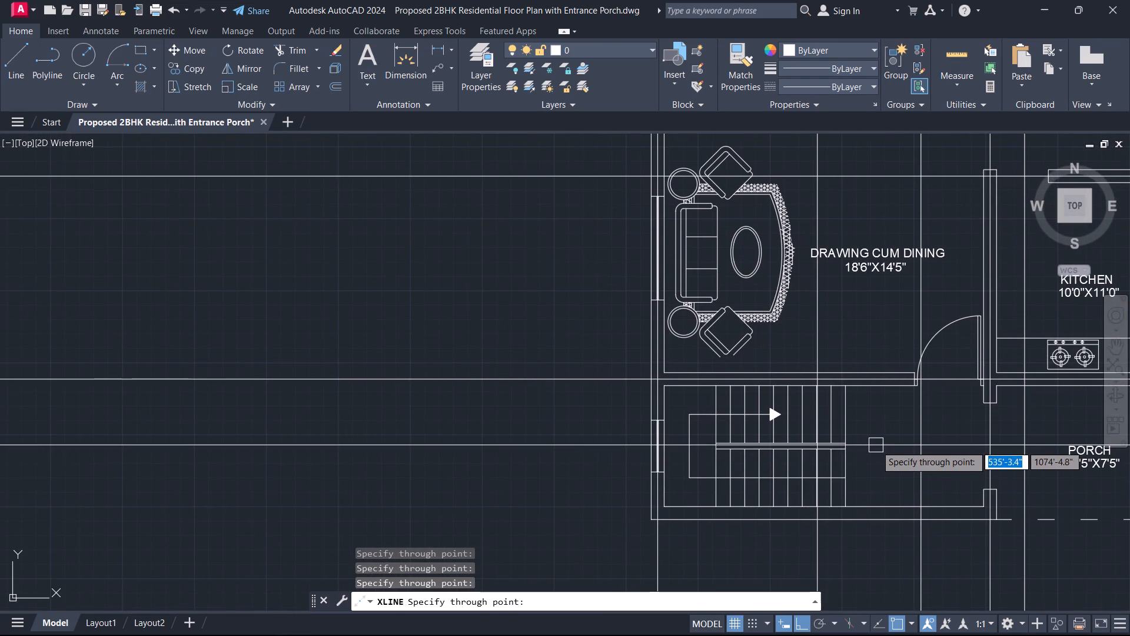
key("Escape")
key("l")
key("space")
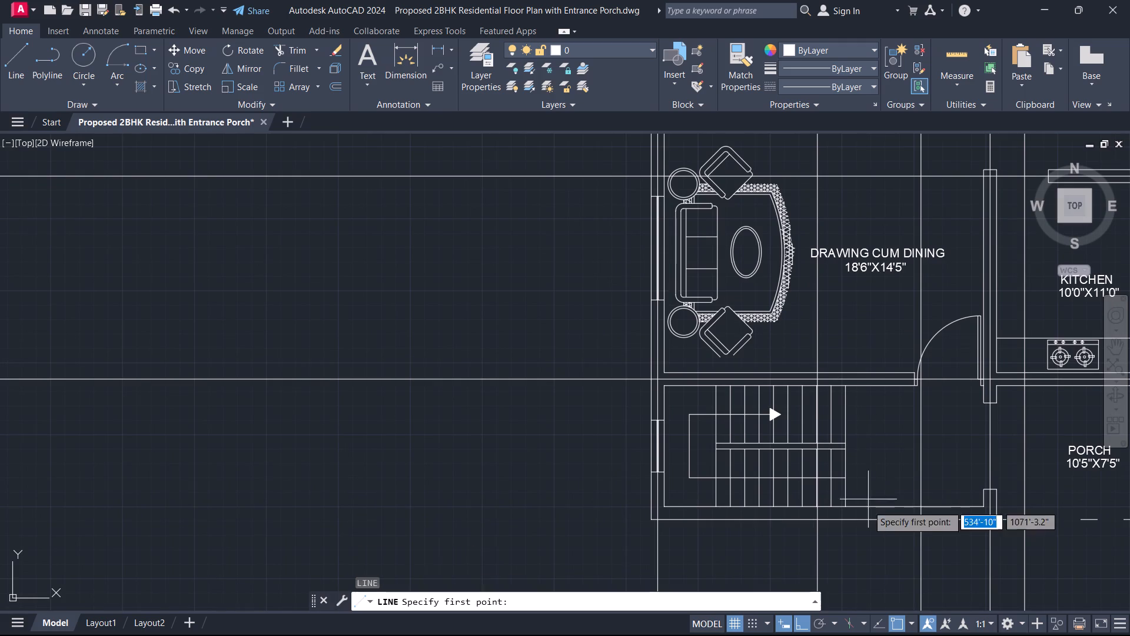
scroll(873, 512, "up", 3)
left_click(854, 501)
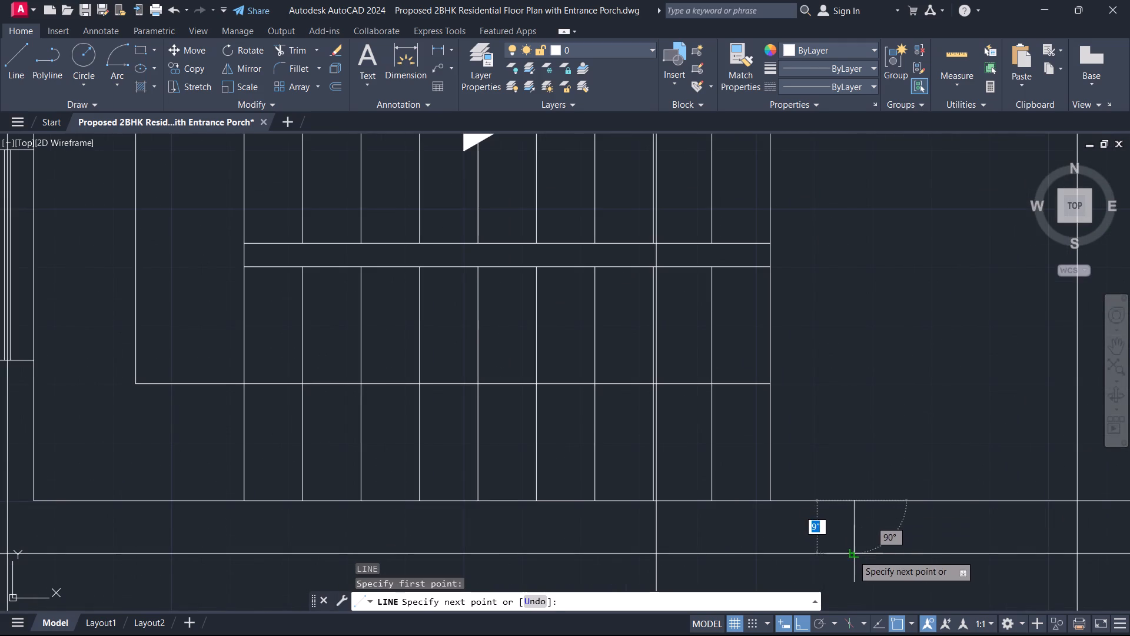
left_click(853, 555)
key("Escape")
Draw a horizontal construction line through the midpoint of the short line across the staircase's south wall.
key("x")
key("l")
key("space")
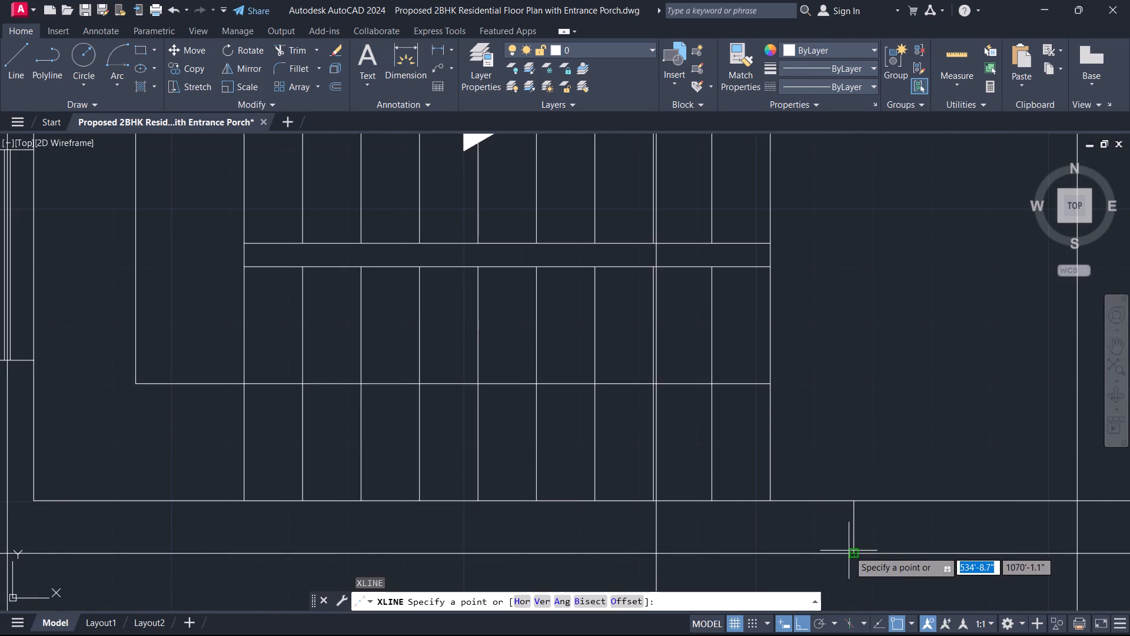
key("h")
key("space")
left_click(858, 529)
key("Escape")
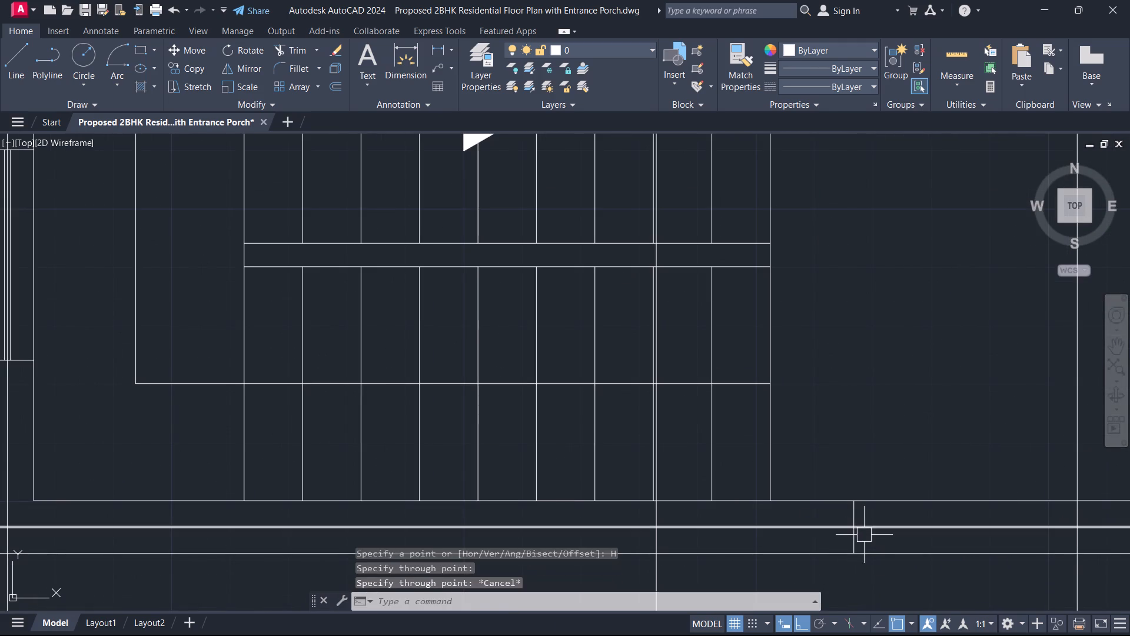
Delete the short helper line across the staircase's south wall.
left_click(865, 535)
left_click(833, 535)
key("Delete")
Draw a short vertical line across the 8'0"X8'0" bathroom's south wall, joining its two faces.
scroll(810, 545, "down", 3)
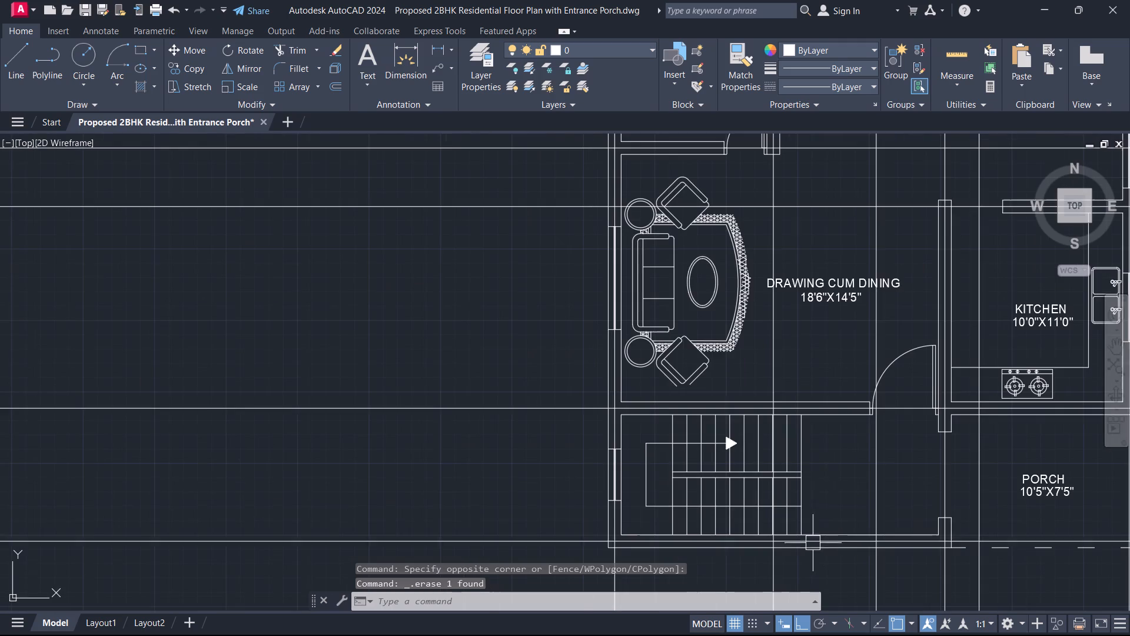
middle_click_drag(751, 165, 810, 330)
scroll(798, 309, "up", 1)
middle_click_drag(780, 279, 813, 476)
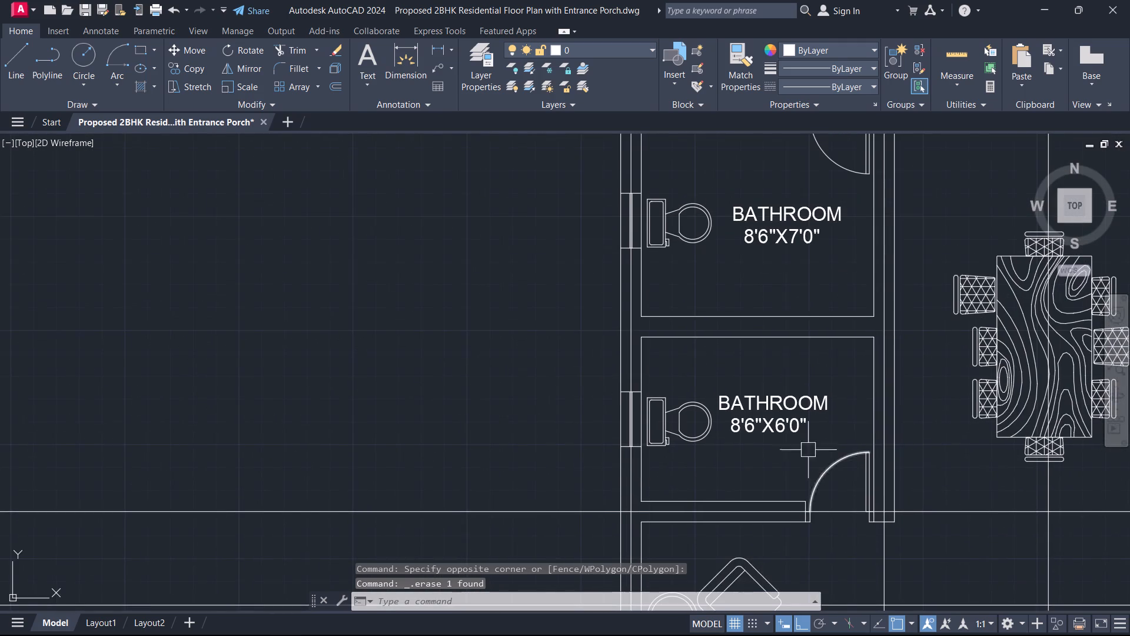
middle_click_drag(816, 306, 796, 406)
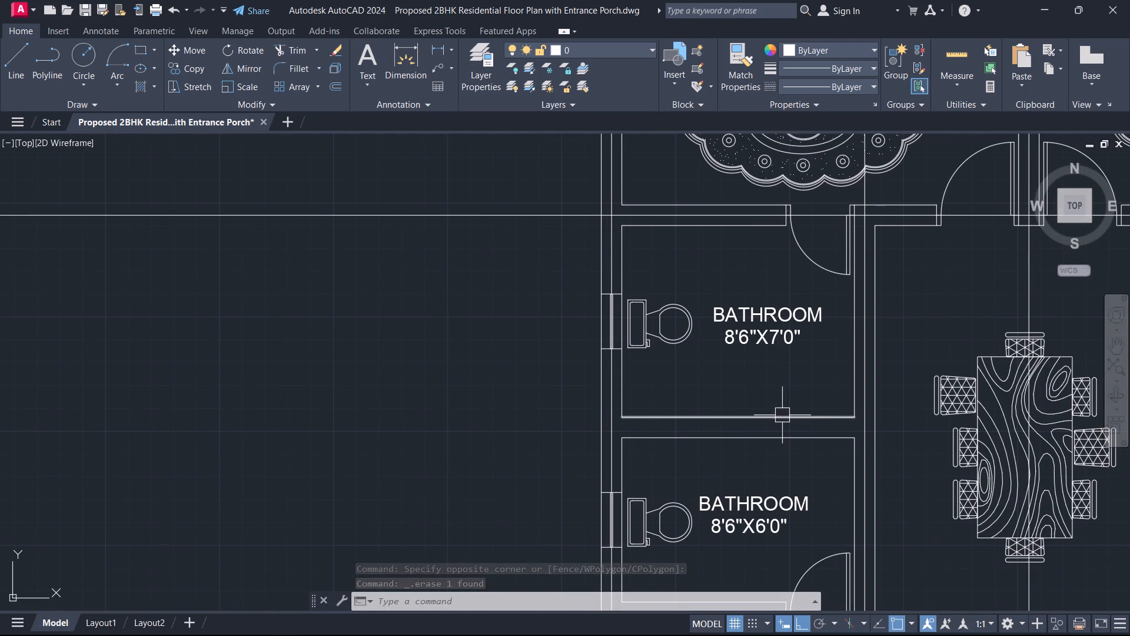
type("L")
key("space")
scroll(768, 413, "down", 2)
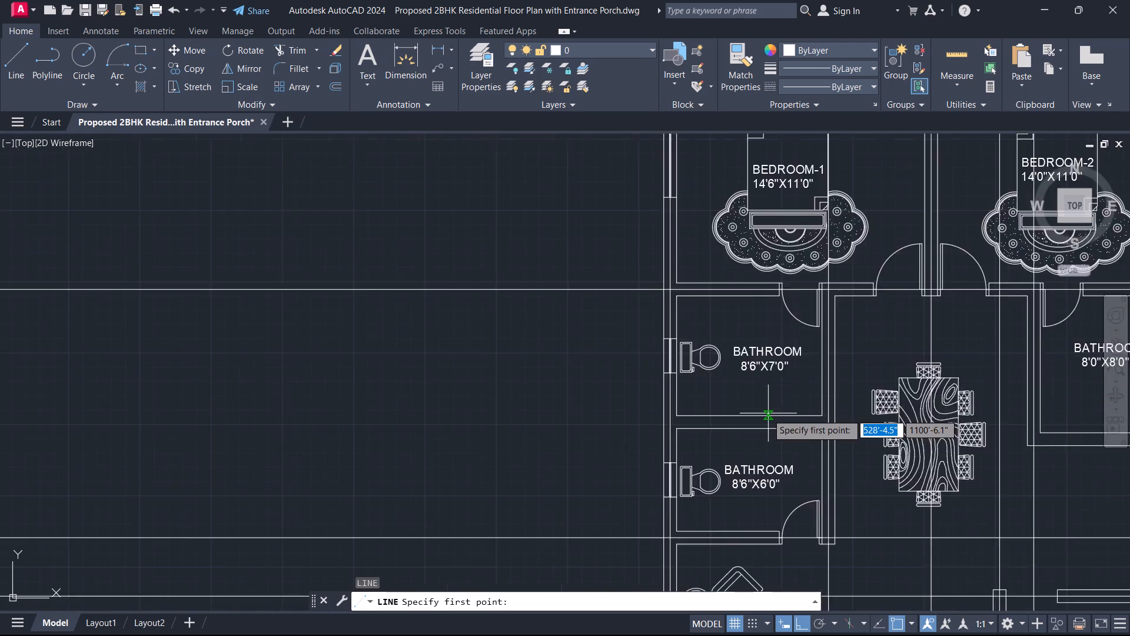
scroll(978, 451, "up", 2)
middle_click_drag(971, 446, 855, 471)
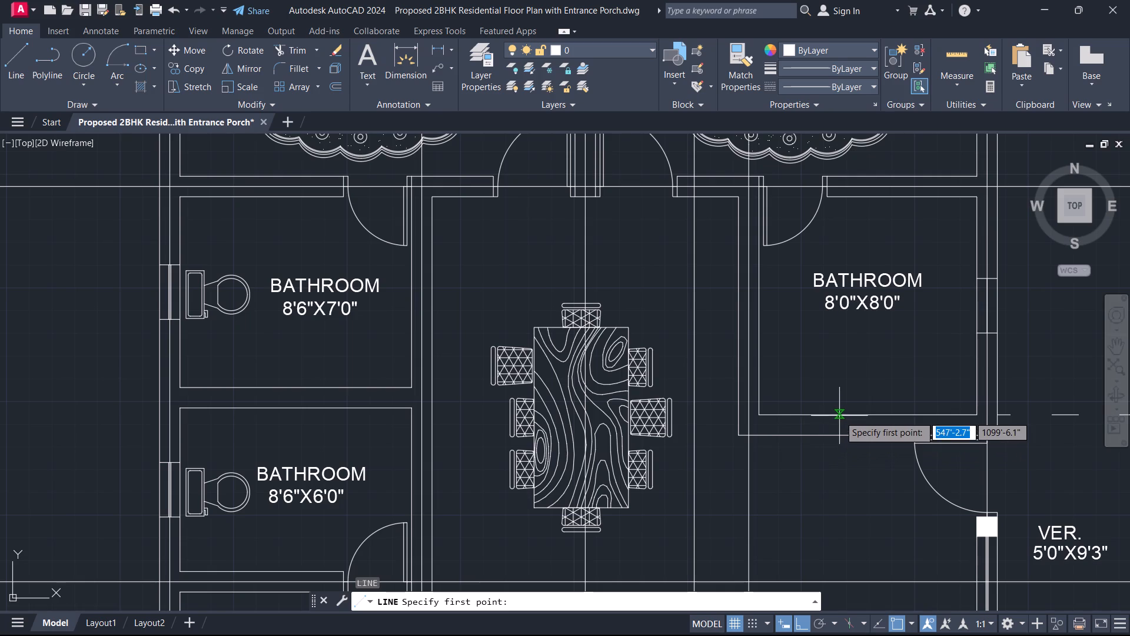
left_click(826, 417)
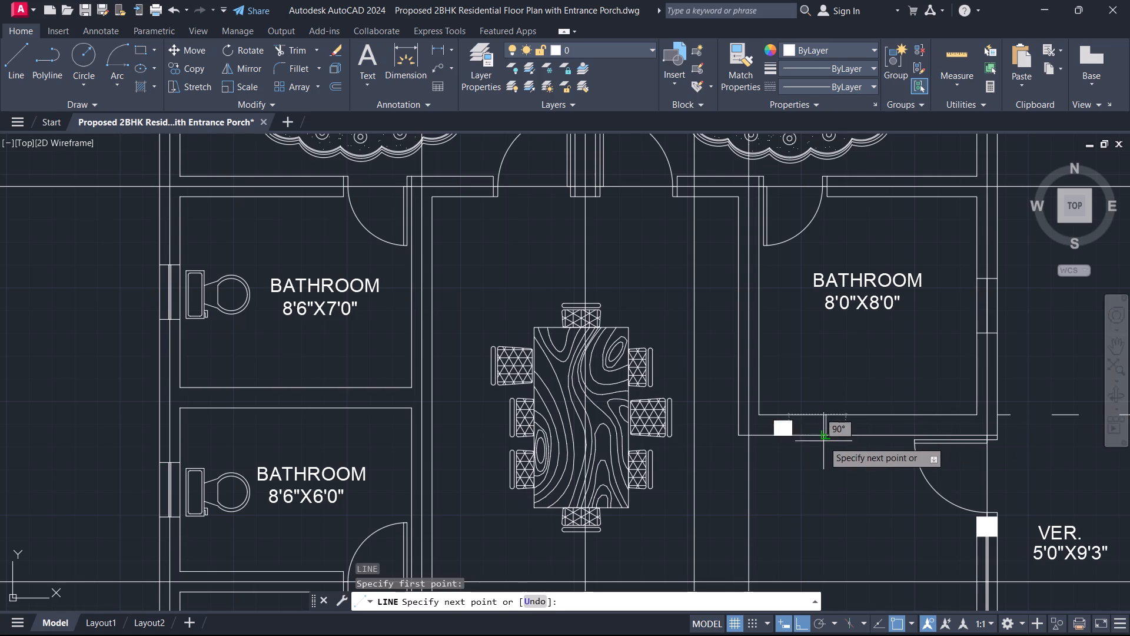
left_click(826, 438)
key("Escape")
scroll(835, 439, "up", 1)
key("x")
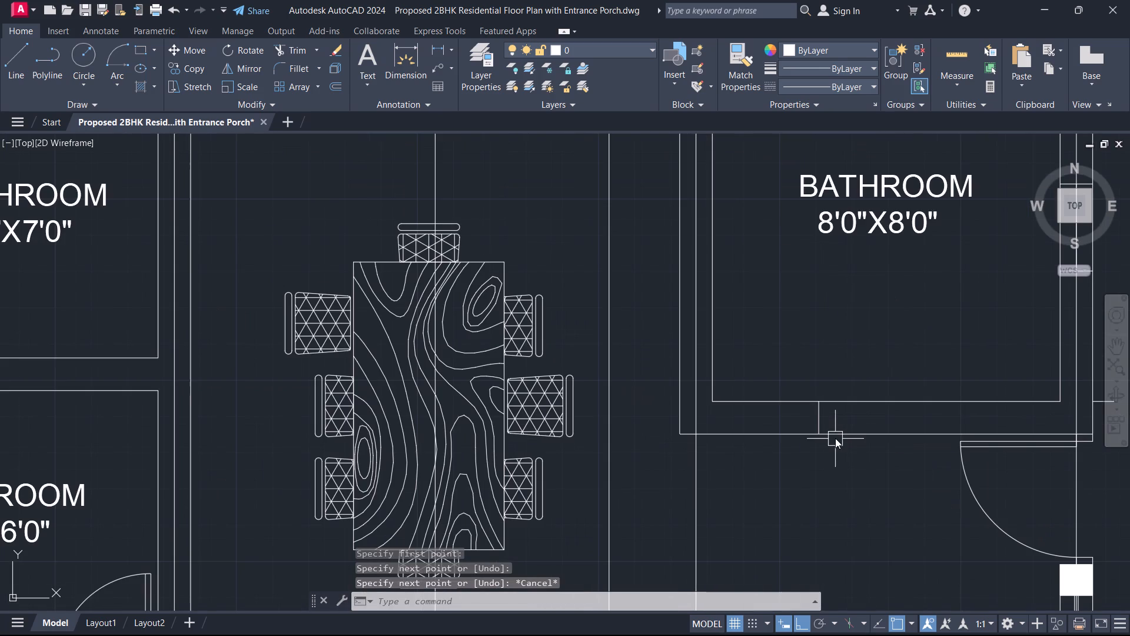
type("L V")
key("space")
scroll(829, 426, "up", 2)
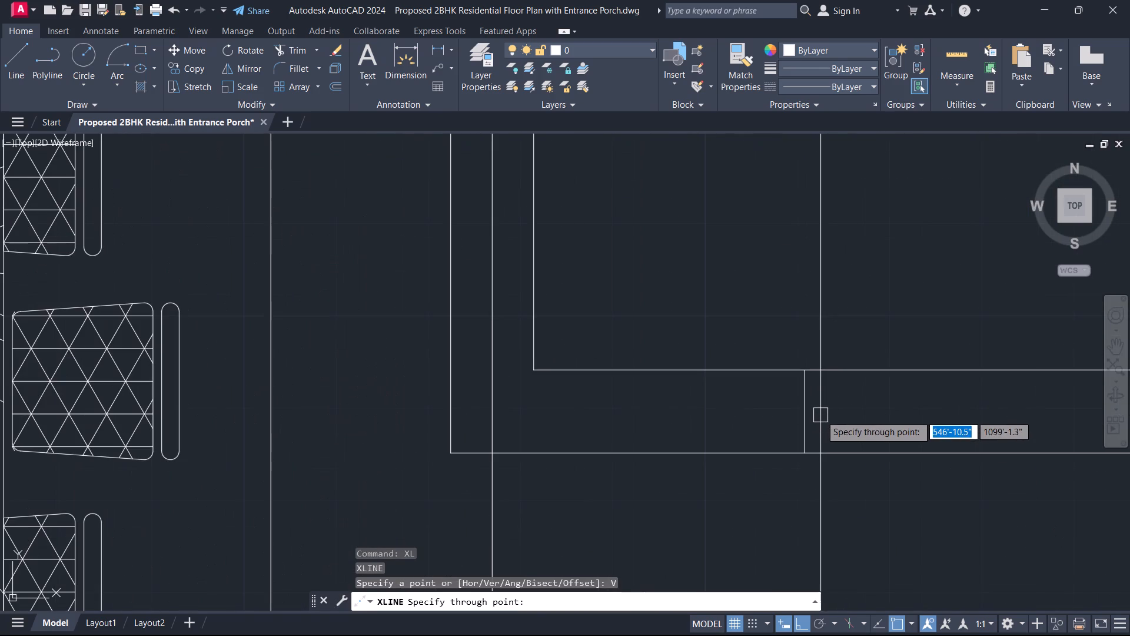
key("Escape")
Draw a horizontal construction line through the midpoint of the short line across the 8'0"X8'0" bathroom's south wall.
key("x")
key("l")
key("space")
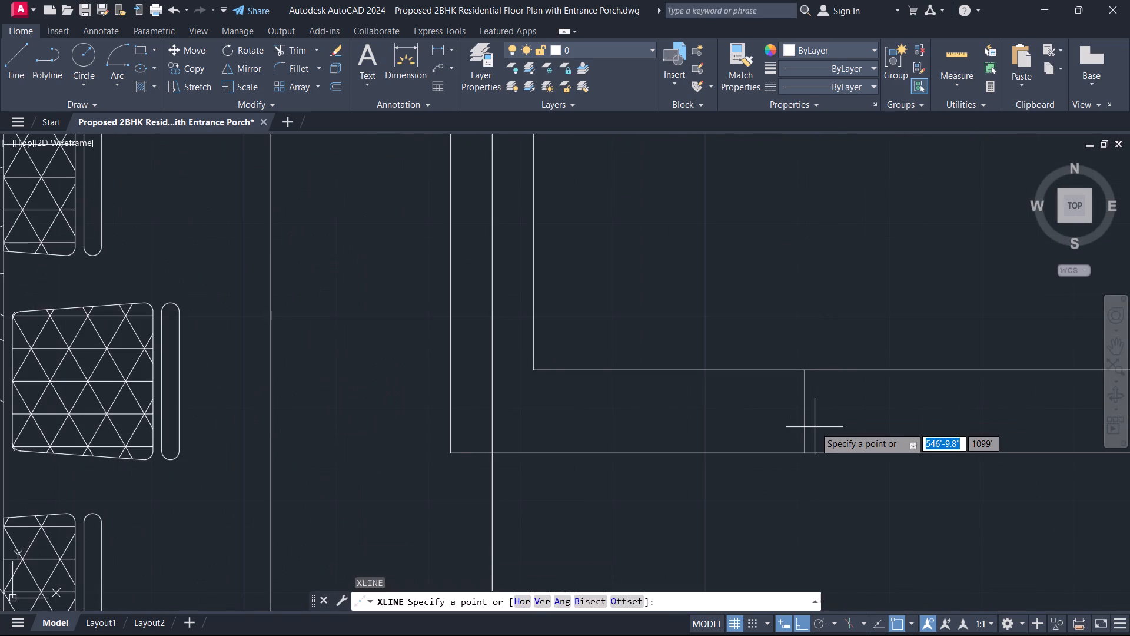
type("H")
key("space")
scroll(815, 428, "up", 2)
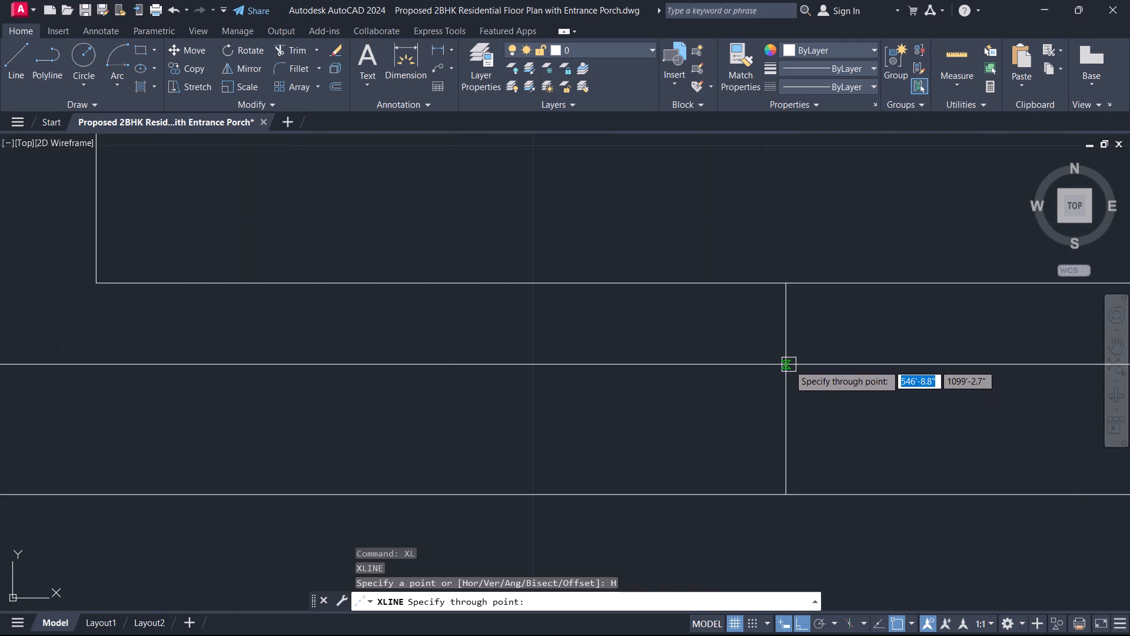
left_click(785, 392)
key("Escape")
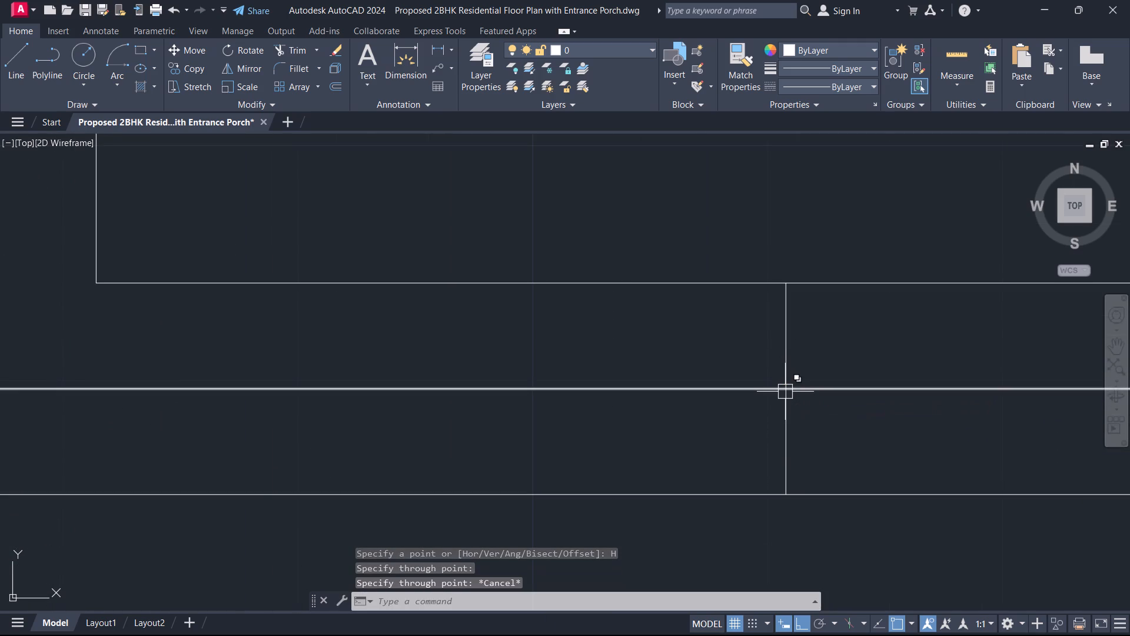
scroll(785, 393, "down", 1)
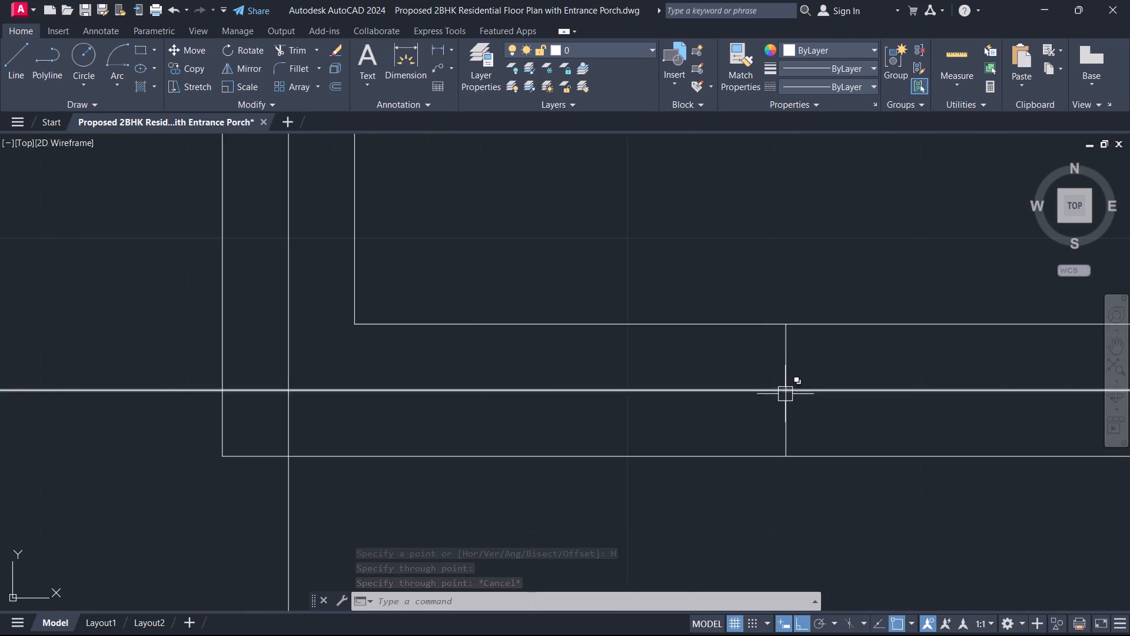
scroll(785, 394, "down", 3)
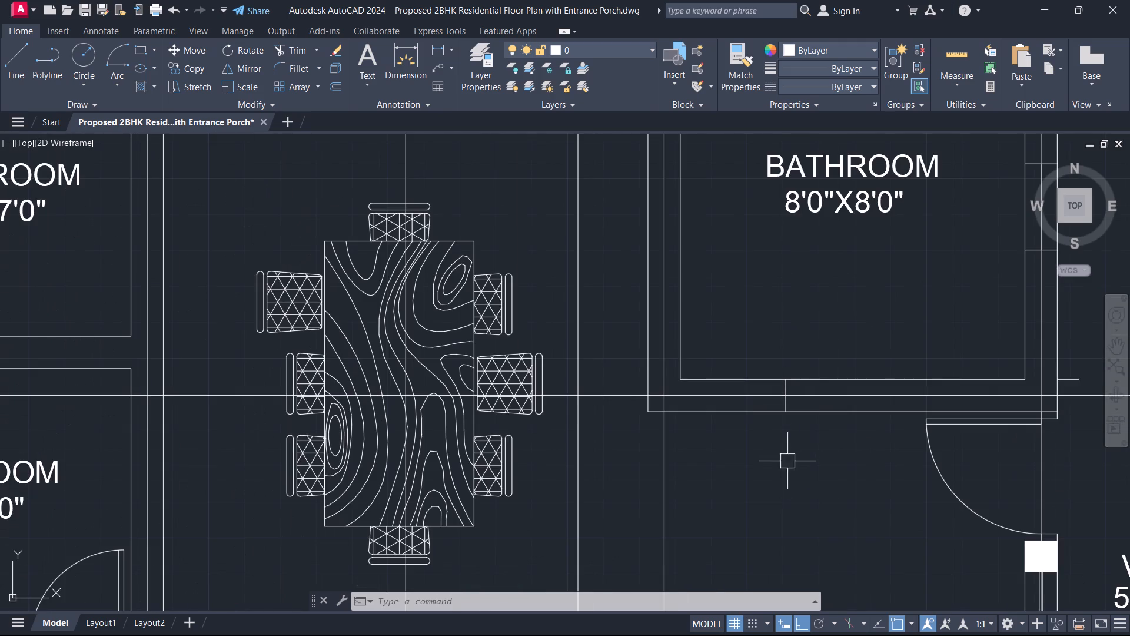
Draw a short vertical line across Bedroom-1's north wall, joining its two faces.
scroll(797, 370, "down", 1)
middle_click_drag(801, 355, 851, 491)
scroll(851, 491, "down", 2)
scroll(818, 418, "up", 1)
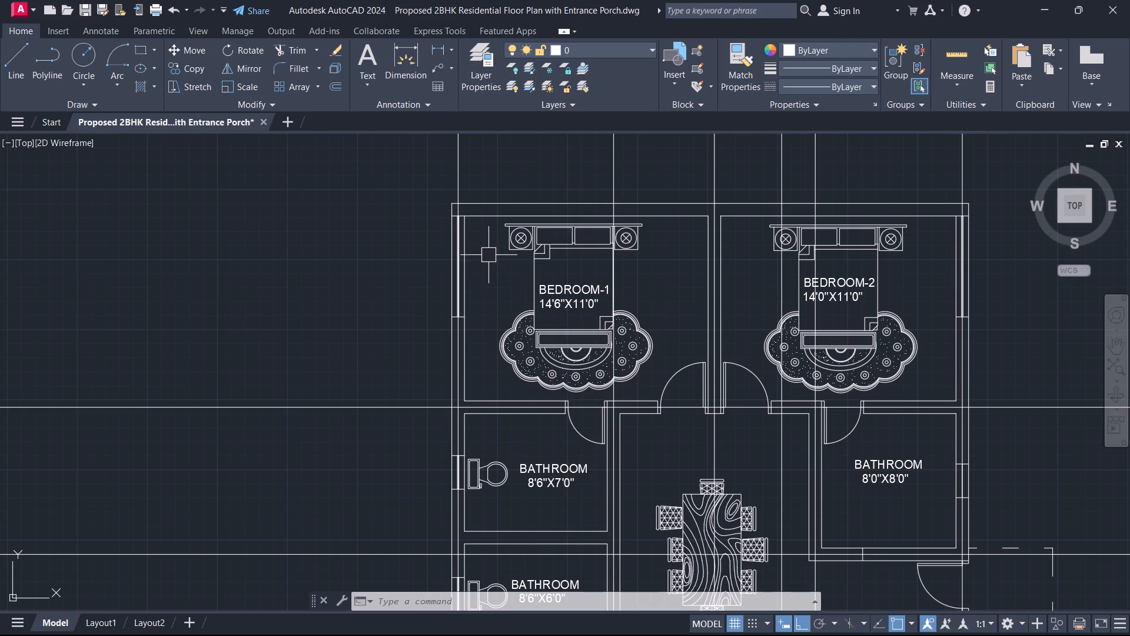
middle_click_drag(483, 246, 472, 319)
scroll(466, 293, "up", 1)
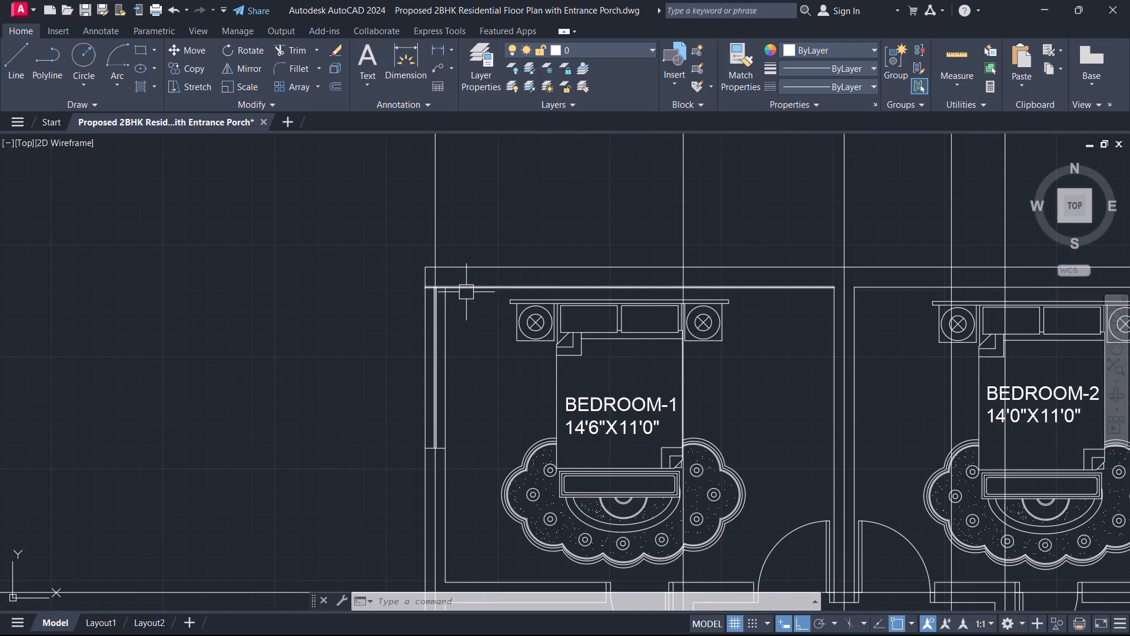
key("l")
key("space")
scroll(482, 293, "up", 1)
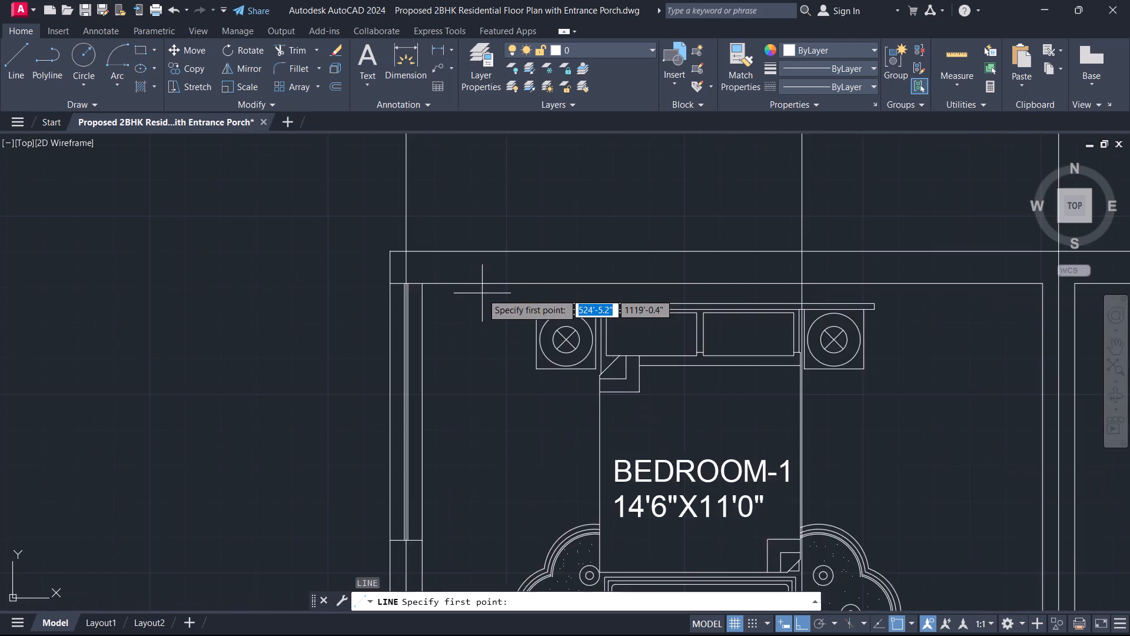
scroll(482, 293, "up", 1)
left_click(481, 287)
left_click(484, 228)
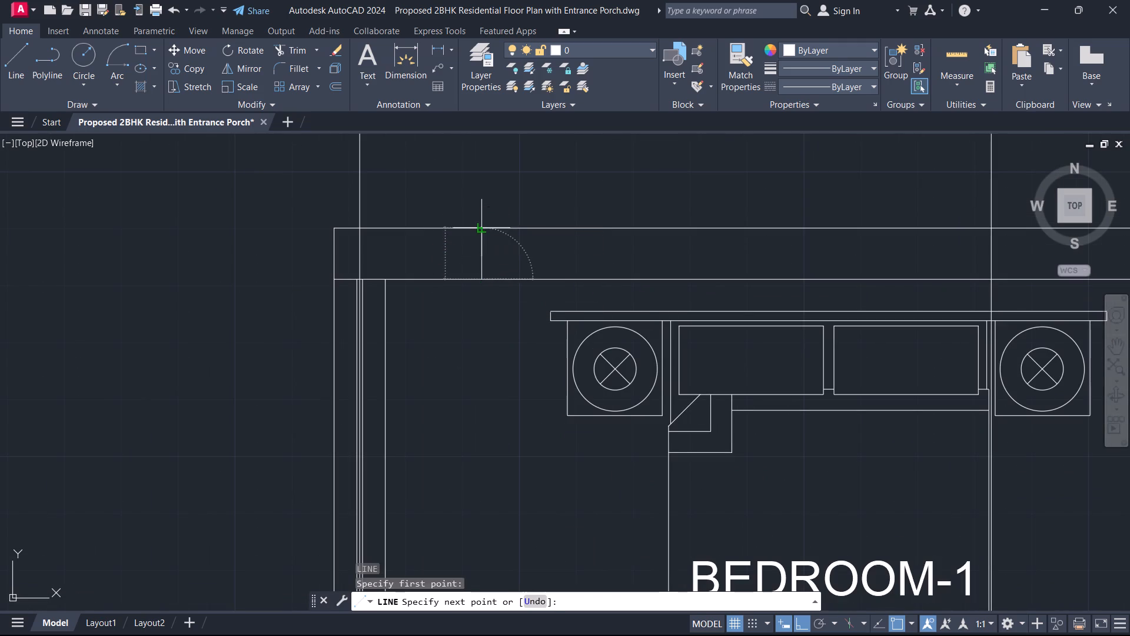
key("Escape")
Draw a horizontal construction line through the midpoint of the short line across Bedroom-1's north wall.
key("x")
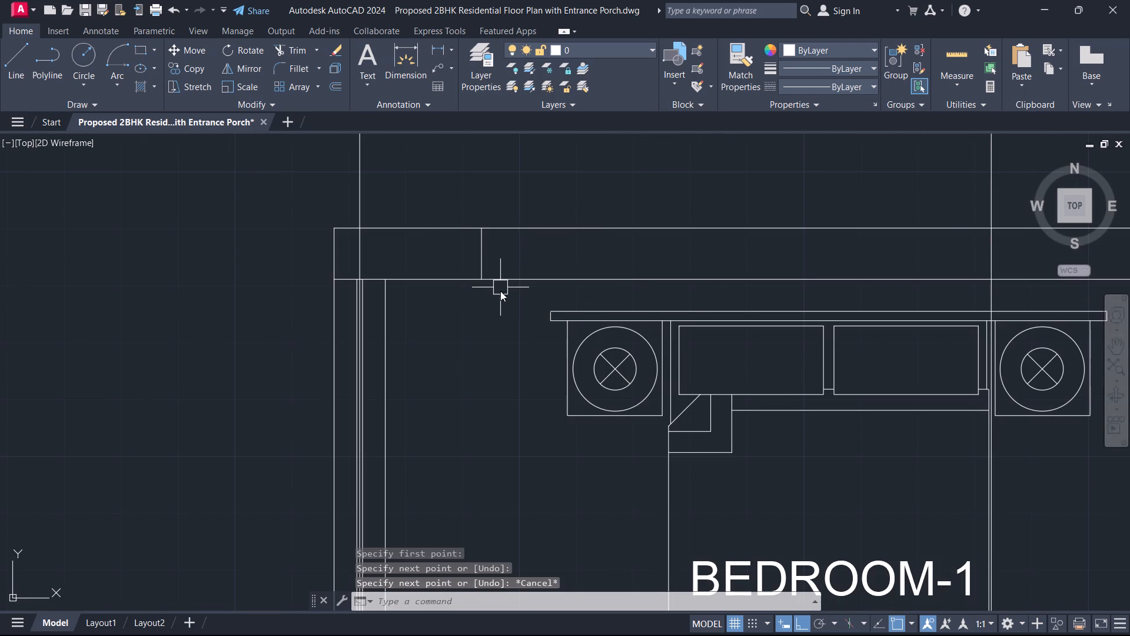
type("L H")
key("space")
left_click(484, 250)
key("Escape")
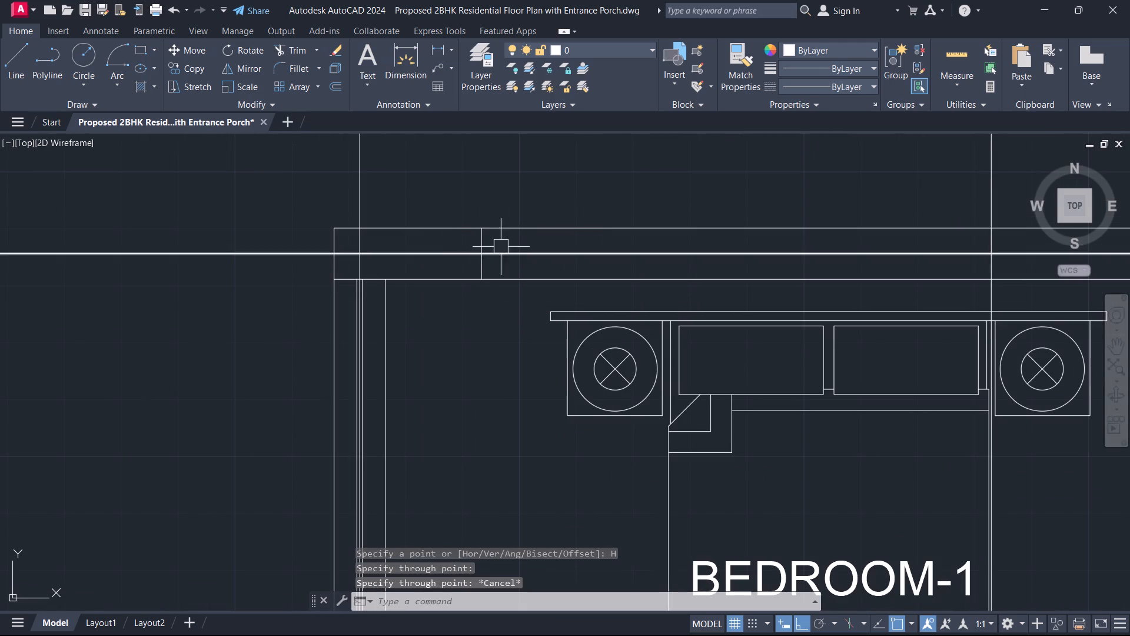
Delete the short helper line across Bedroom-1's north wall.
scroll(495, 264, "up", 1)
left_click_drag(488, 267, 483, 267)
left_click(418, 277)
key("Delete")
Delete the short helper line across the 8'0"X8'0" bathroom's south wall.
scroll(406, 294, "up", 1)
scroll(409, 296, "down", 5)
scroll(443, 340, "down", 1)
middle_click_drag(434, 353, 667, 208)
scroll(664, 207, "down", 2)
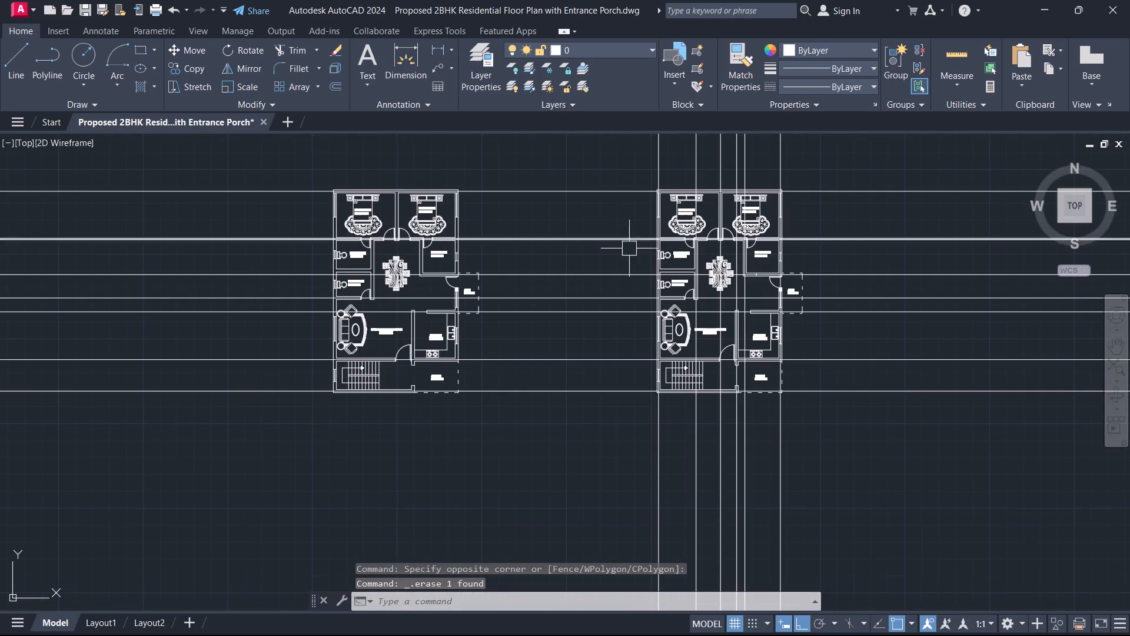
scroll(680, 286, "up", 3)
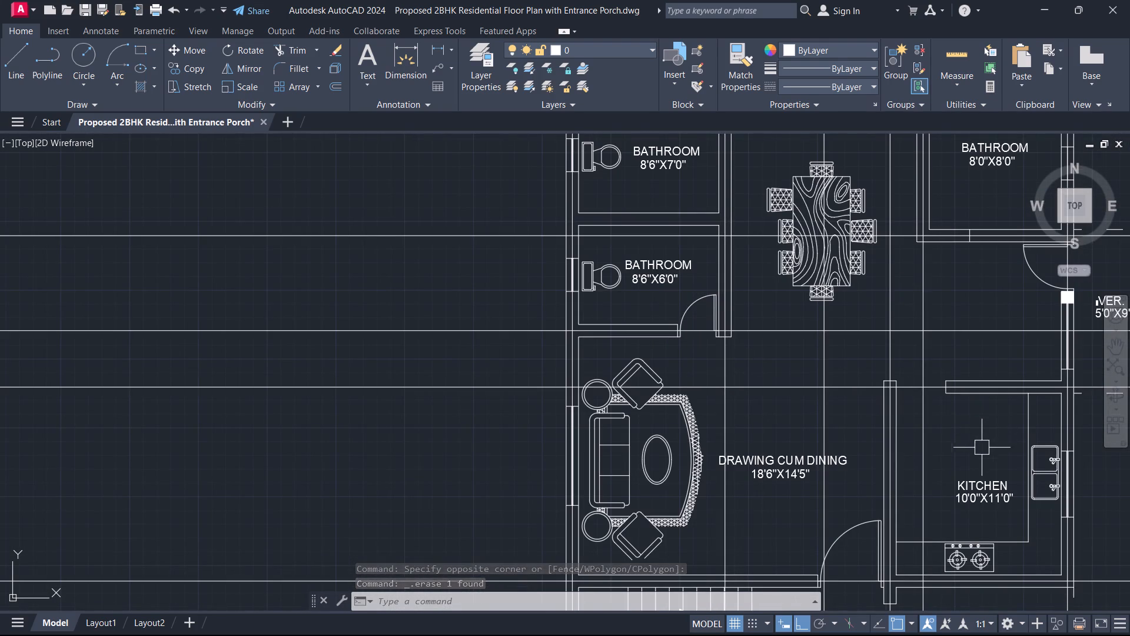
scroll(976, 450, "down", 1)
middle_click_drag(973, 449, 916, 487)
scroll(905, 353, "up", 2)
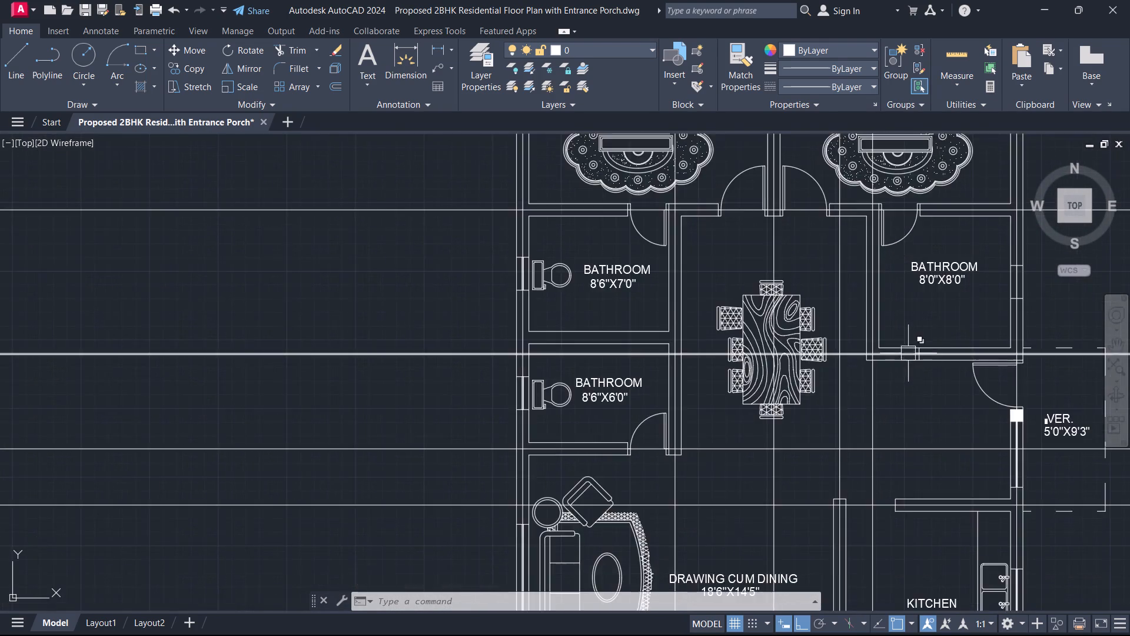
scroll(909, 355, "up", 4)
left_click_drag(931, 336, 923, 332)
left_click(865, 326)
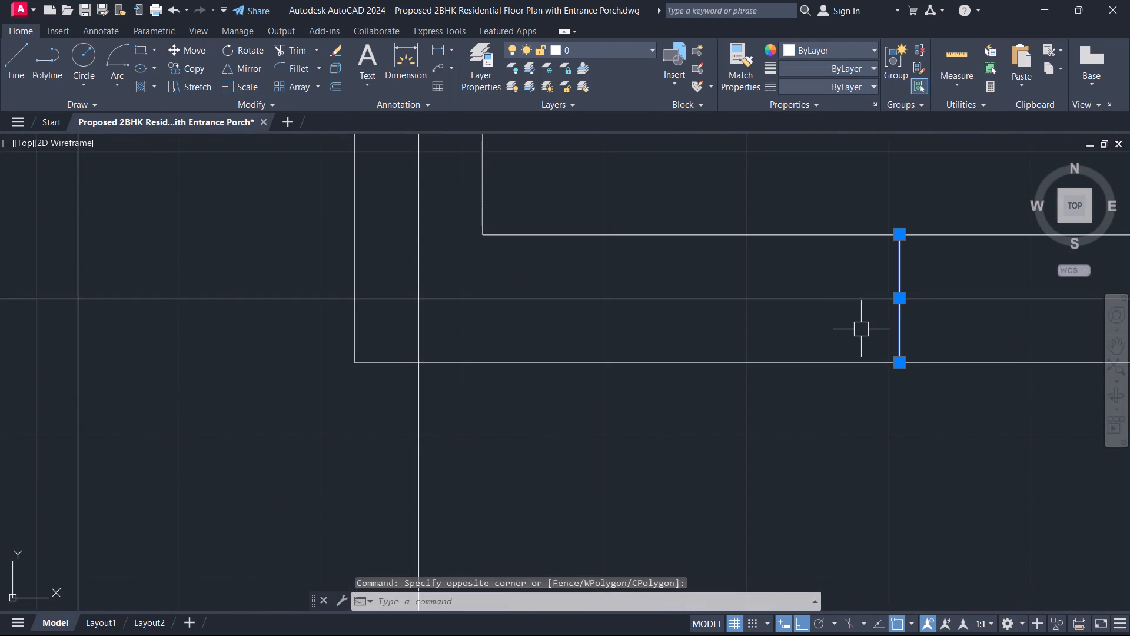
key("Delete")
Draw a short vertical line across the wall between the 8'6"X7'0" and 8'6"X6'0" bathrooms, joining its two faces.
scroll(861, 329, "down", 4)
middle_click_drag(873, 358, 891, 536)
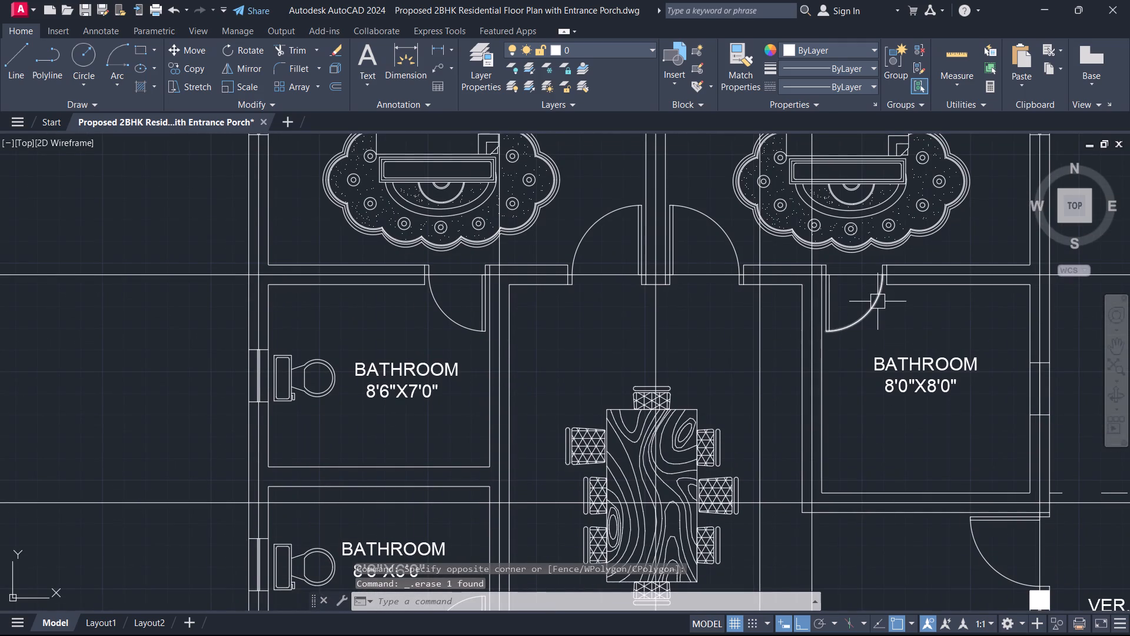
middle_click_drag(860, 433, 871, 477)
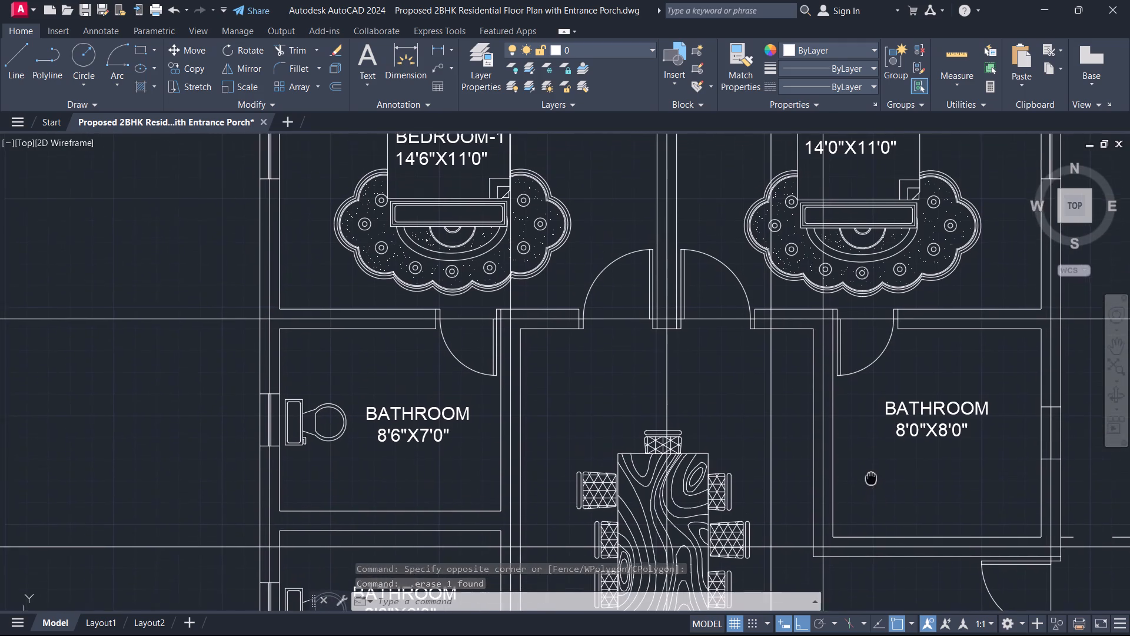
middle_click_drag(871, 477, 866, 479)
scroll(873, 483, "up", 1)
middle_click_drag(873, 483, 914, 322)
middle_click_drag(387, 398, 913, 315)
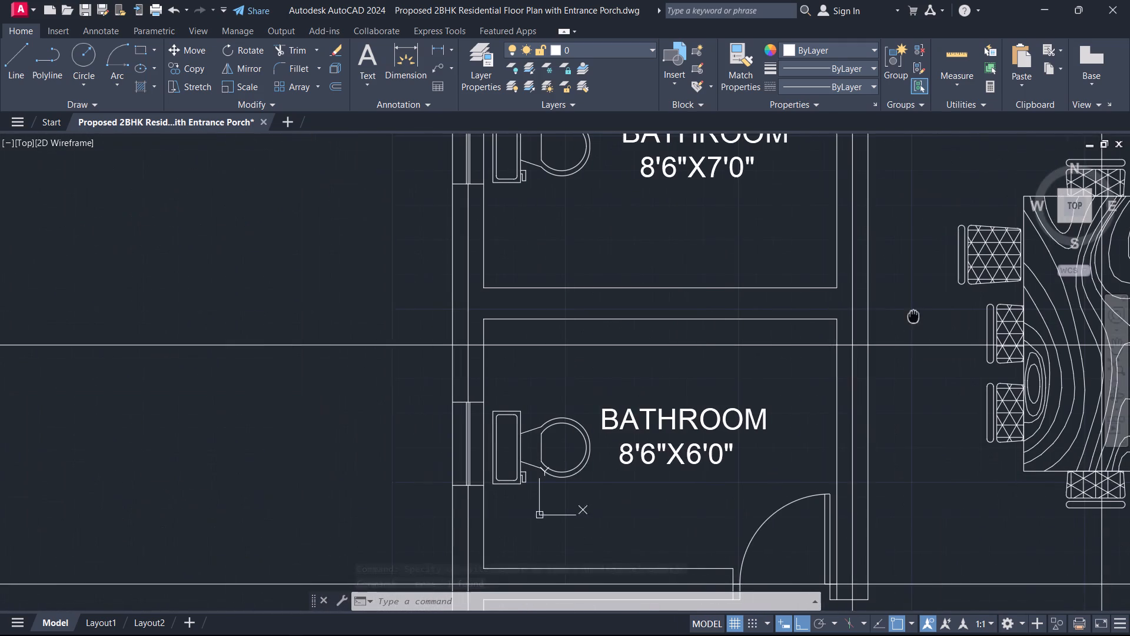
middle_click_drag(913, 315, 915, 315)
key("l")
key("space")
scroll(707, 293, "up", 2)
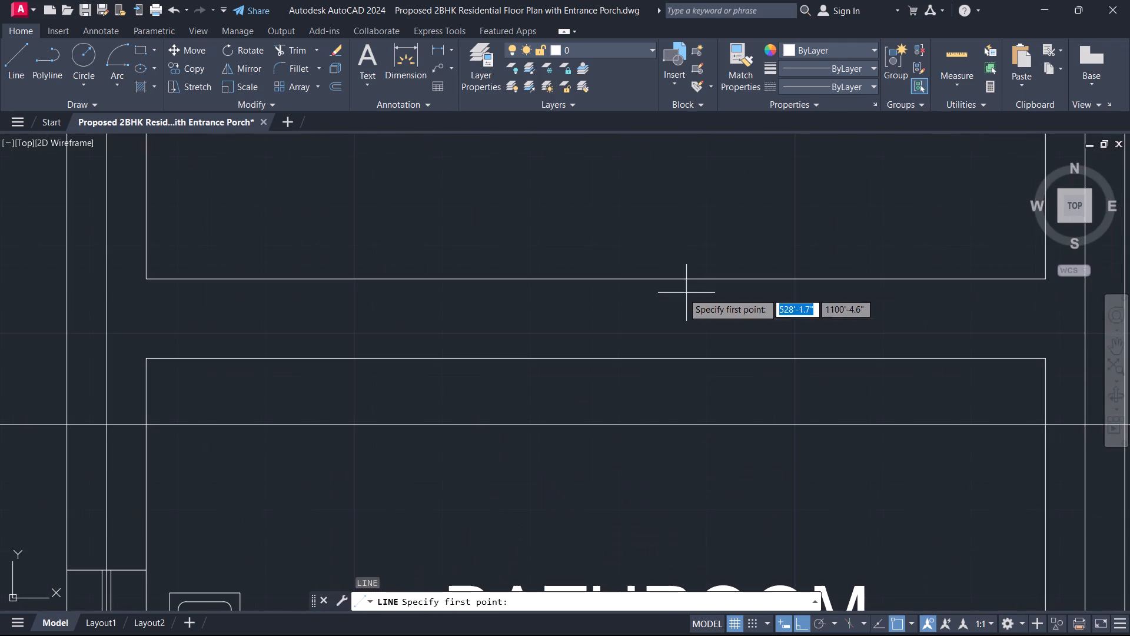
left_click(606, 280)
left_click(605, 362)
key("Escape")
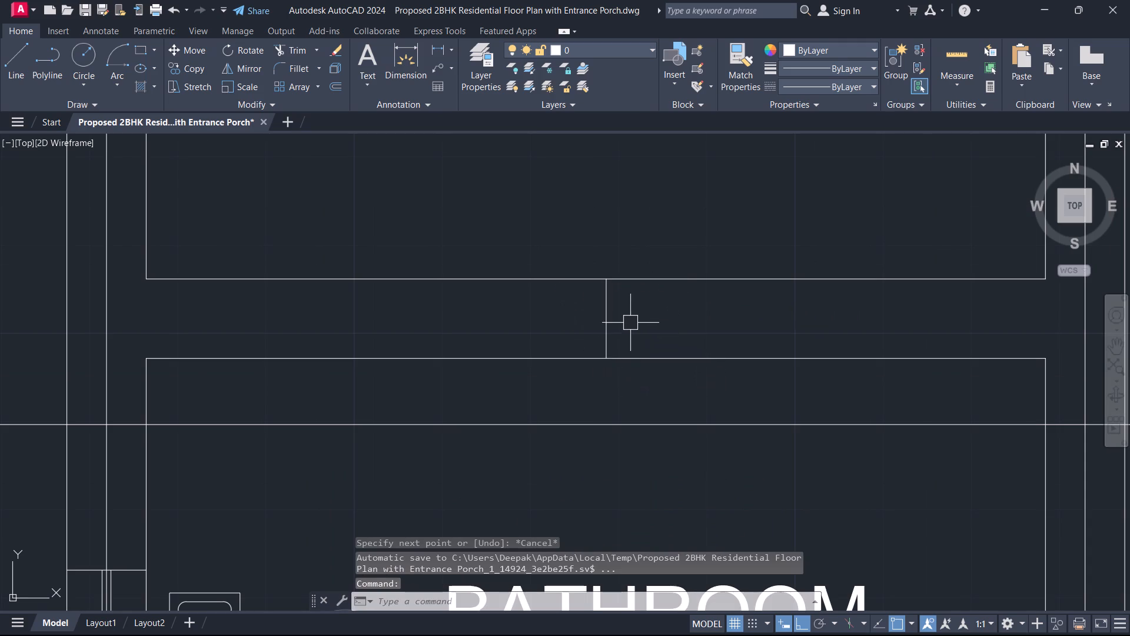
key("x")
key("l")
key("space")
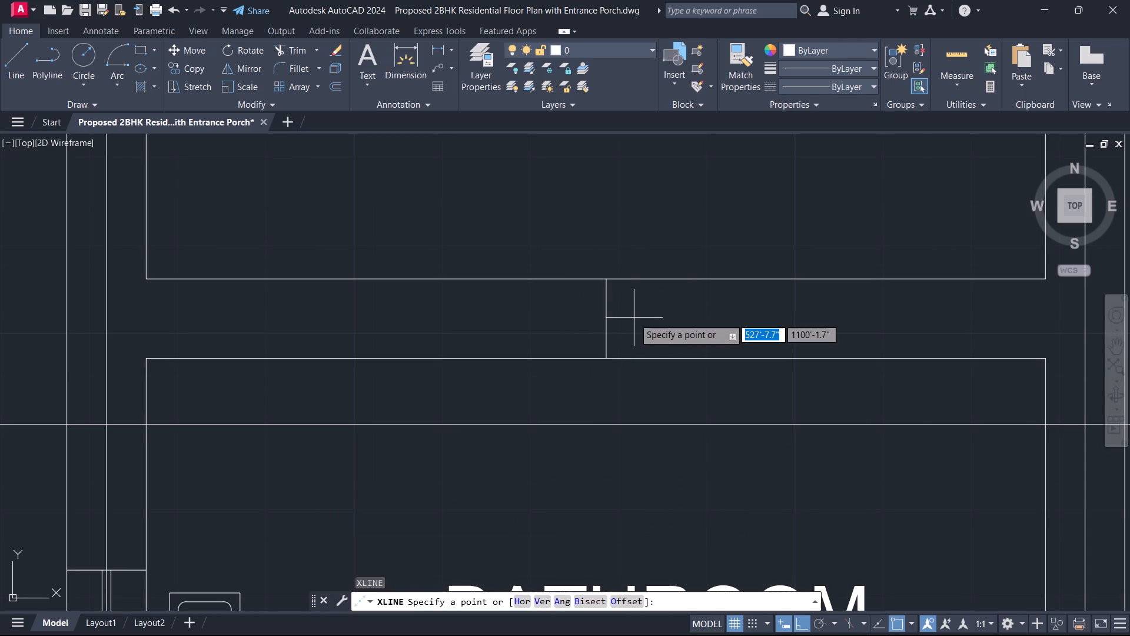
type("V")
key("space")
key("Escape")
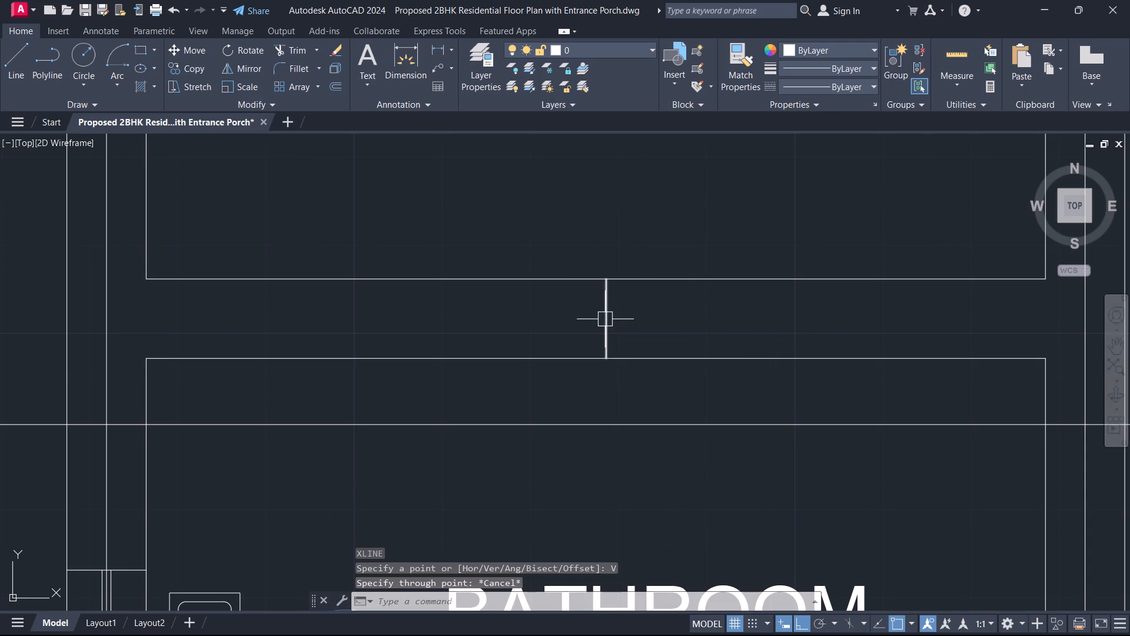
Draw a horizontal construction line through the midpoint of the short line across the wall between the two west bathrooms.
key("x")
key("l")
key("space")
type("H")
key("space")
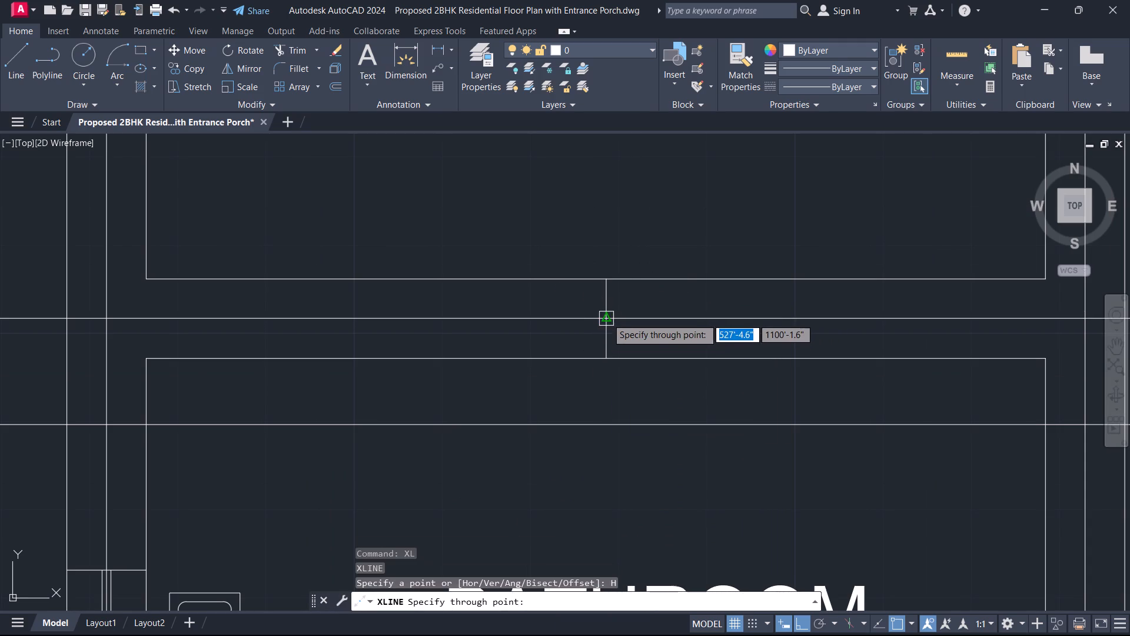
left_click(606, 316)
key("Escape")
Delete the short helper line across the wall between the two west bathrooms.
scroll(593, 318, "down", 2)
scroll(596, 327, "up", 3)
left_click_drag(630, 319, 623, 317)
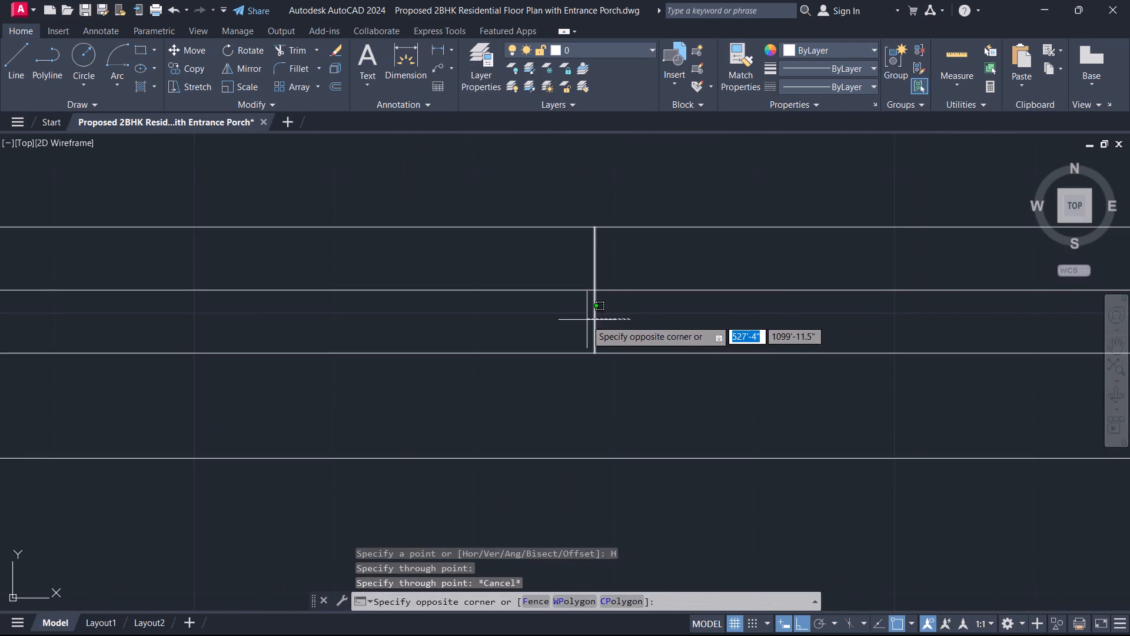
left_click(585, 320)
key("Delete")
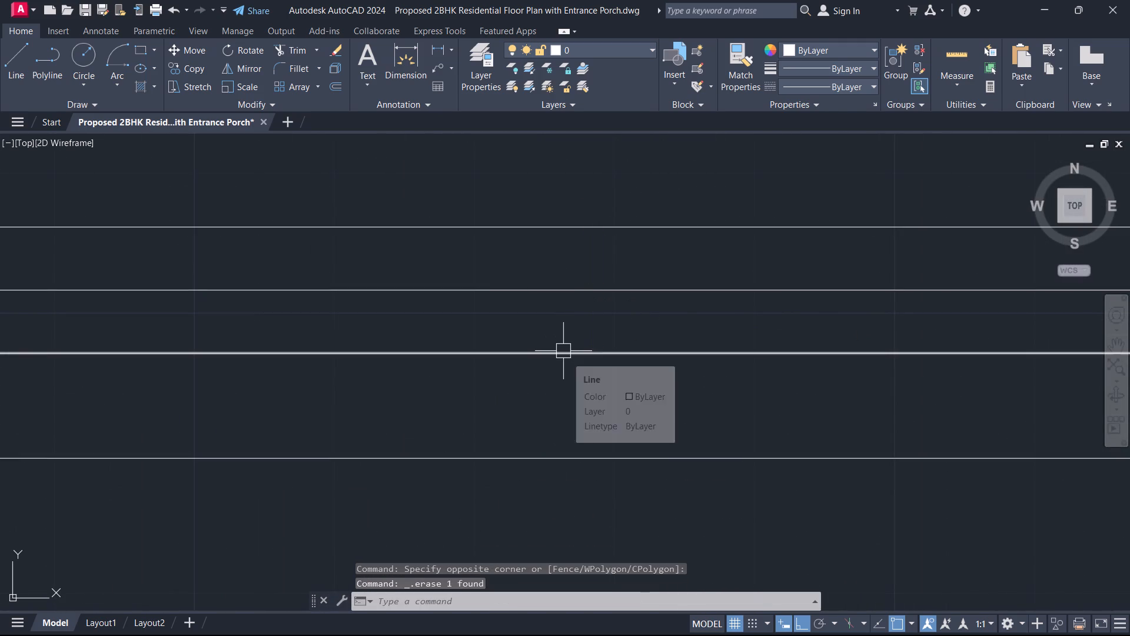
Examine the copied plan to check that its walls have centre construction lines.
scroll(663, 277, "down", 3)
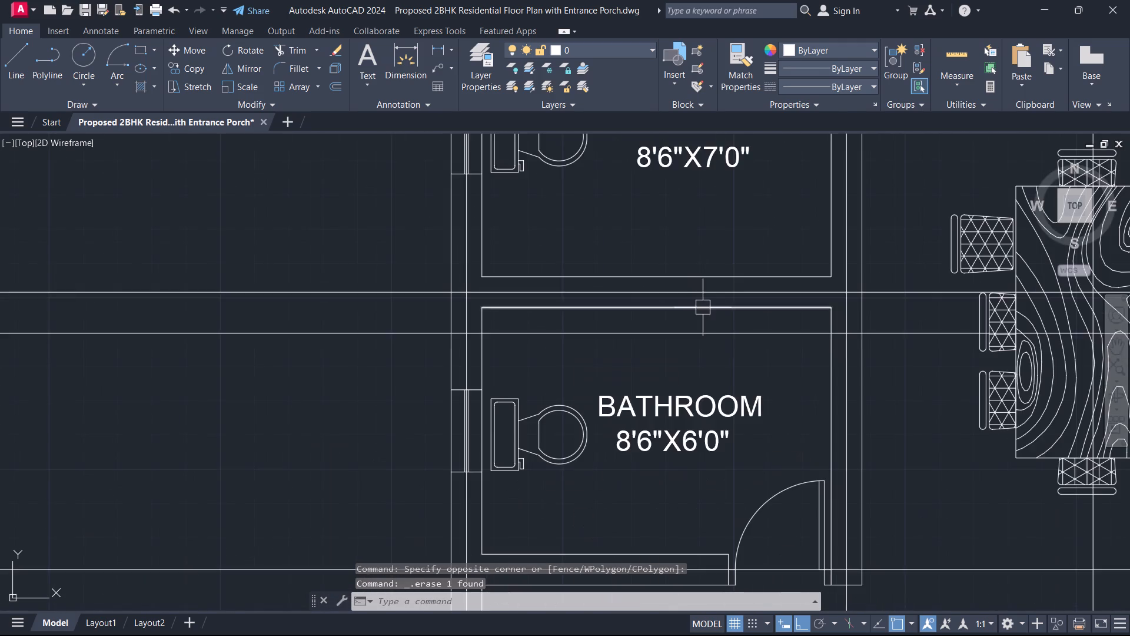
scroll(734, 377, "down", 2)
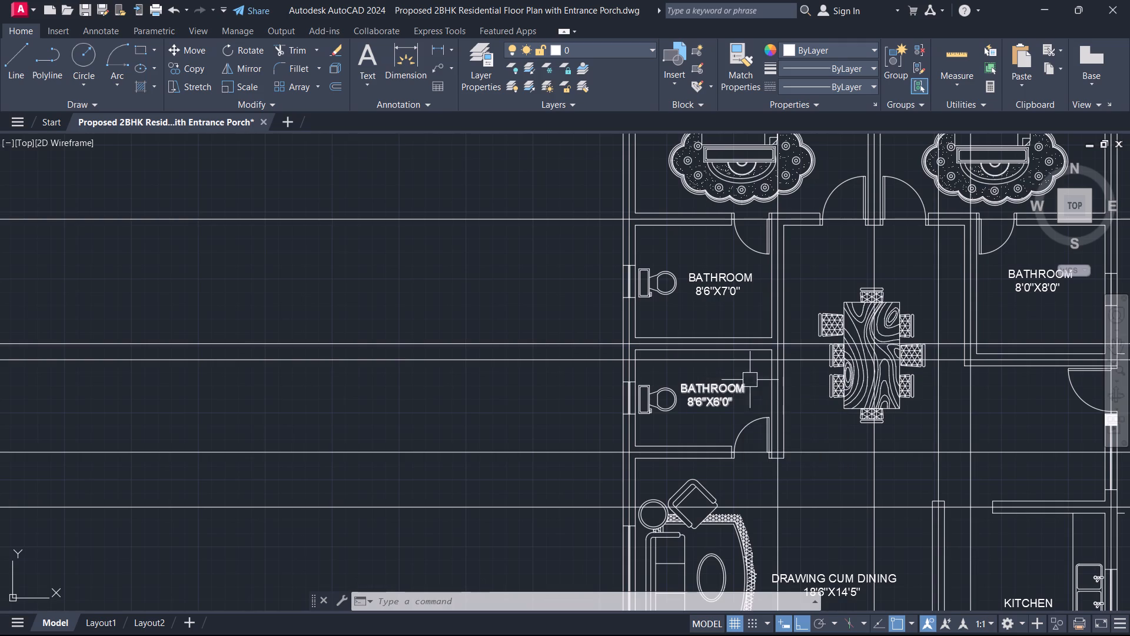
middle_click_drag(778, 370, 677, 406)
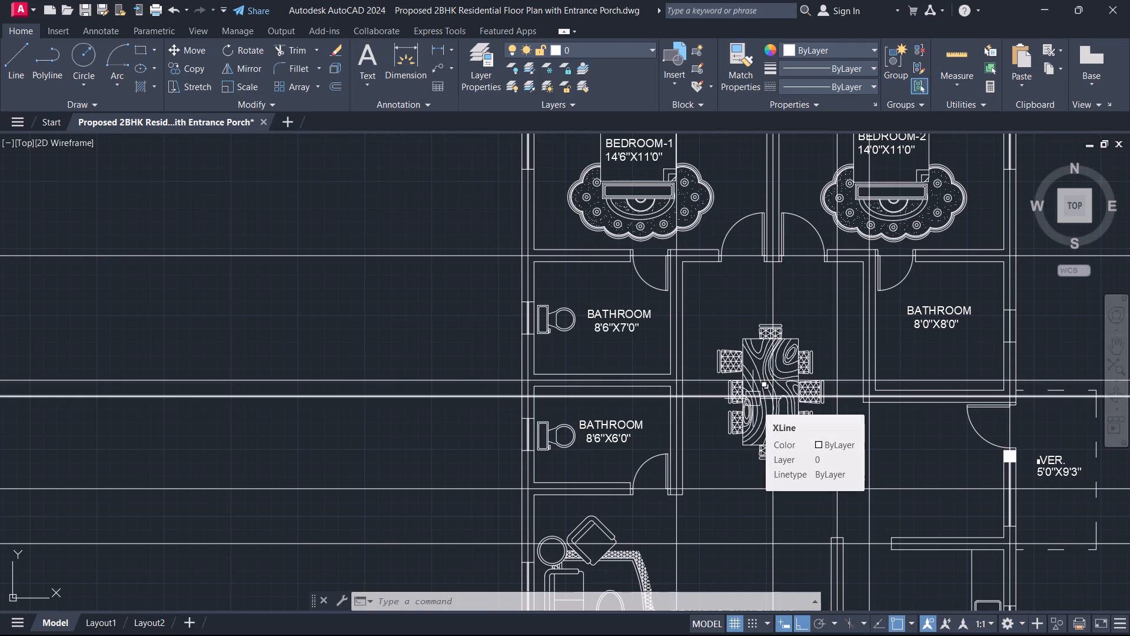
middle_click_drag(759, 390, 737, 347)
scroll(736, 353, "up", 1)
scroll(744, 377, "down", 2)
middle_click_drag(786, 412, 746, 334)
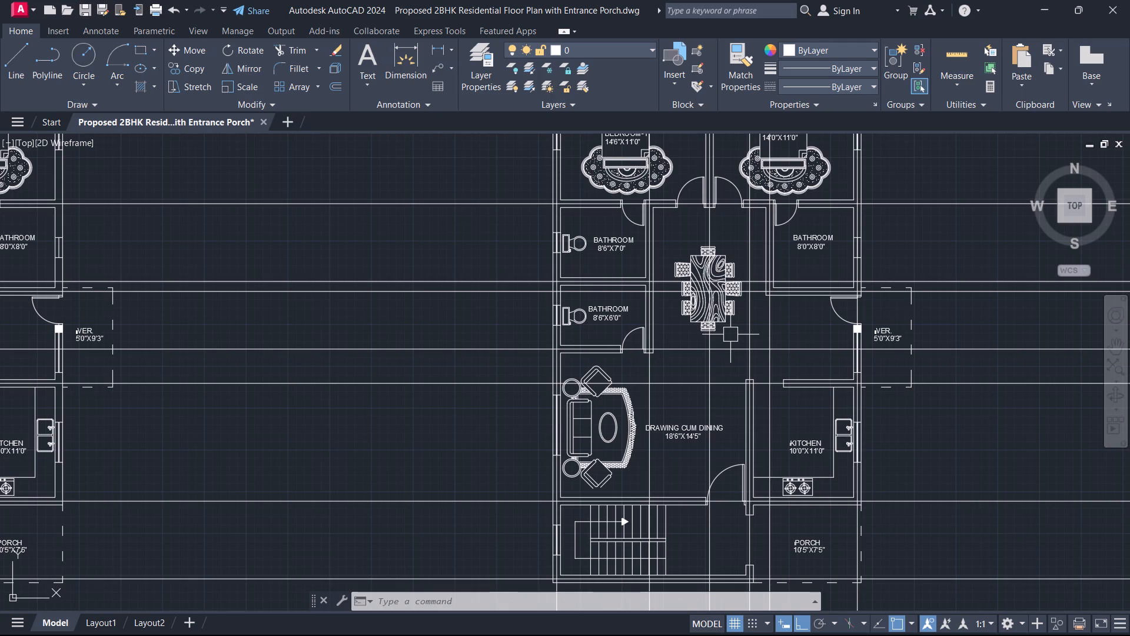
middle_click_drag(830, 346, 747, 323)
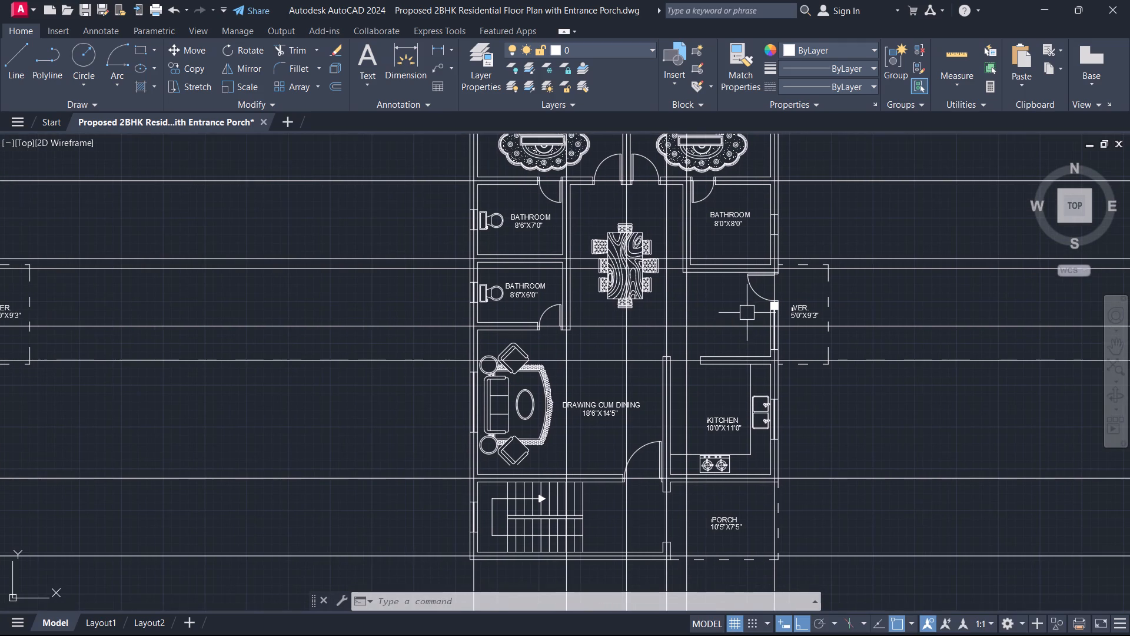
middle_click_drag(727, 228, 754, 279)
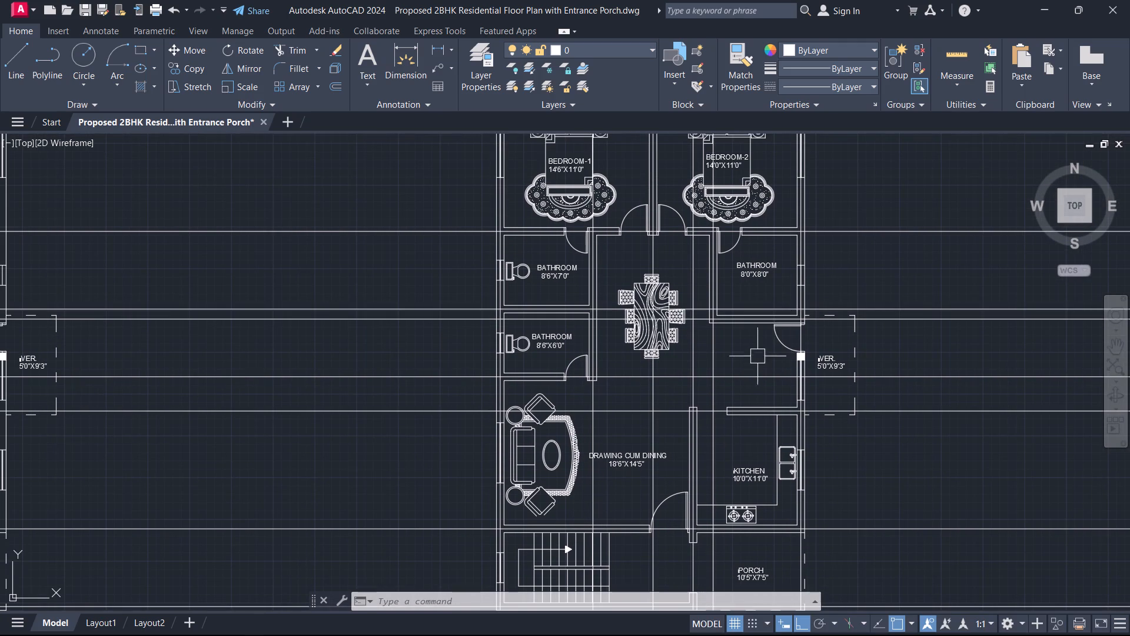
middle_click_drag(750, 352, 660, 333)
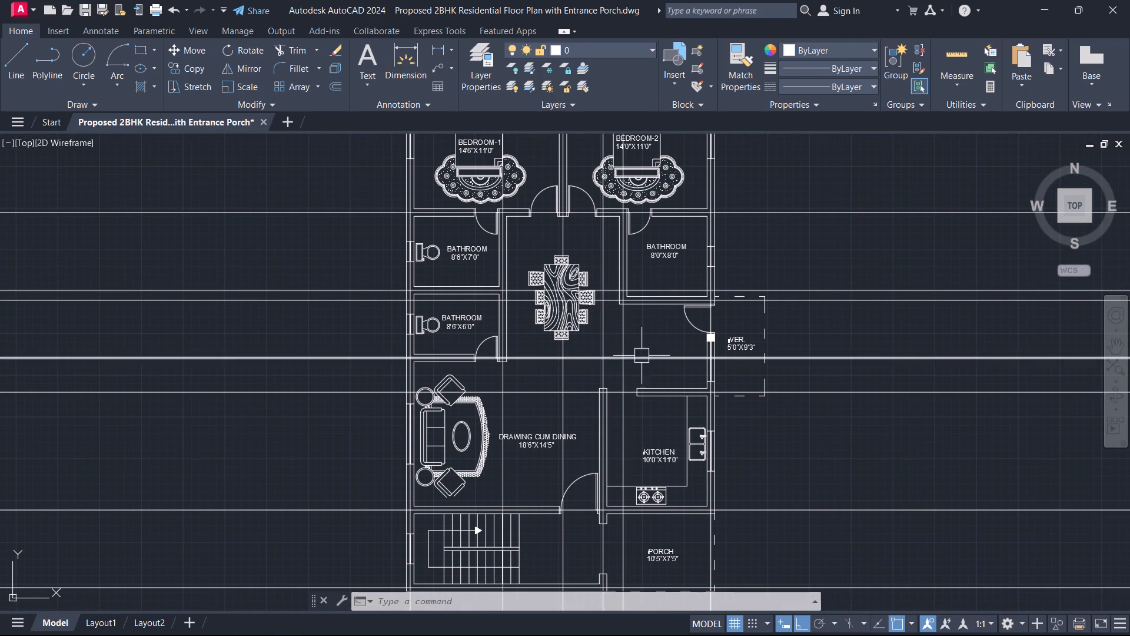
scroll(694, 360, "down", 2)
scroll(690, 277, "up", 1)
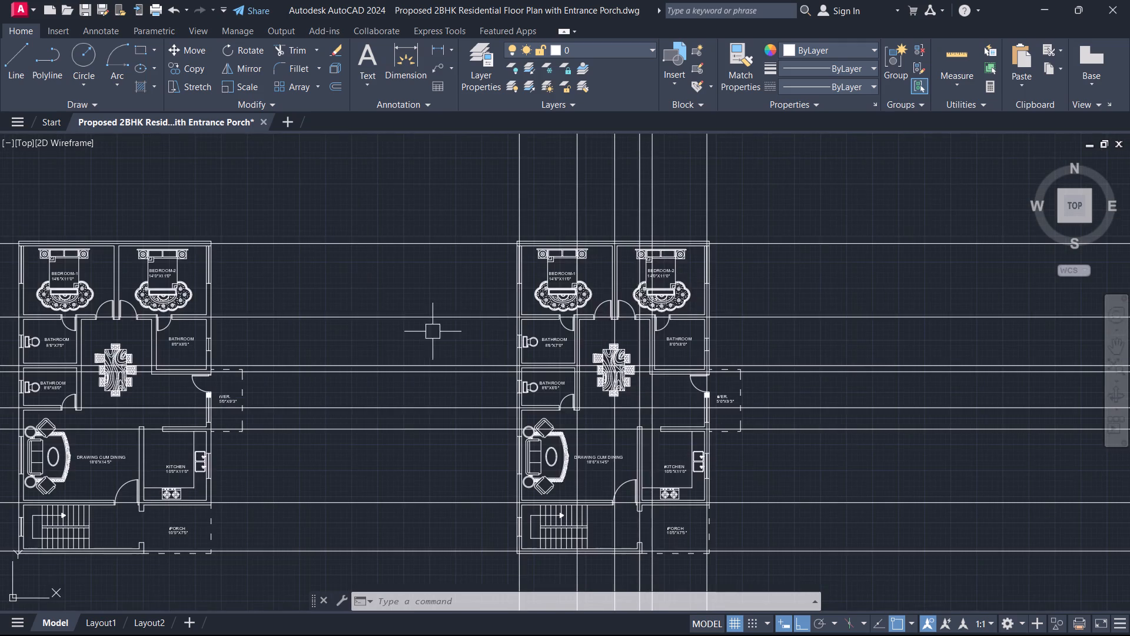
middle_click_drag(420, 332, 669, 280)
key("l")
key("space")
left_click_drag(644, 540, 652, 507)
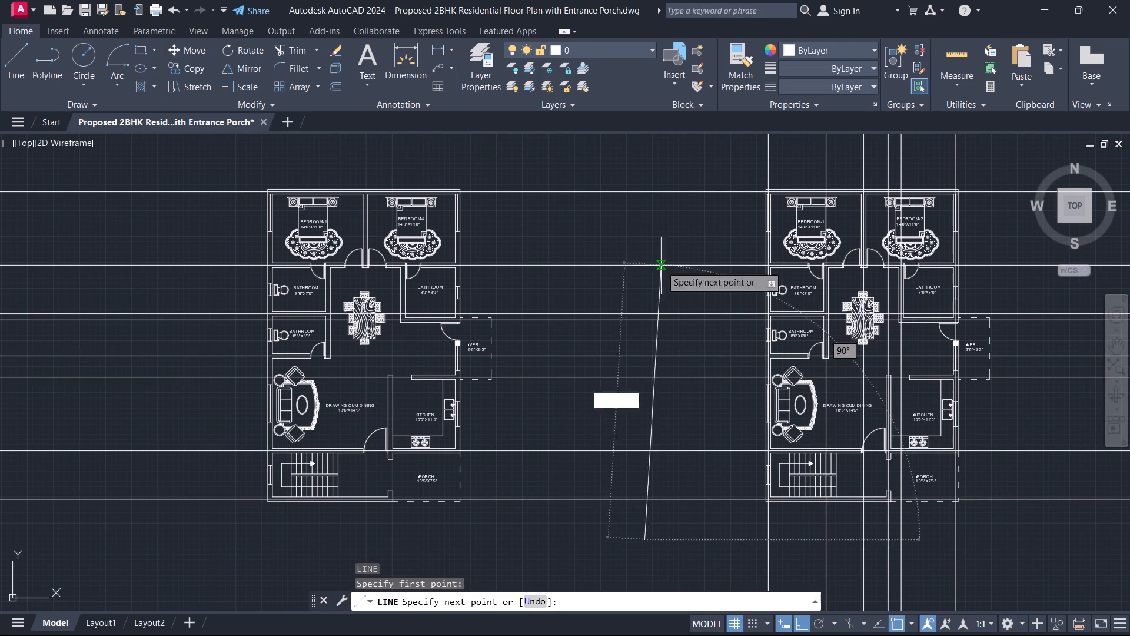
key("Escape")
Draw a vertical line about 57' long just west of the copied plan, crossing all the horizontal construction lines.
key("space")
left_click_drag(739, 526, 737, 500)
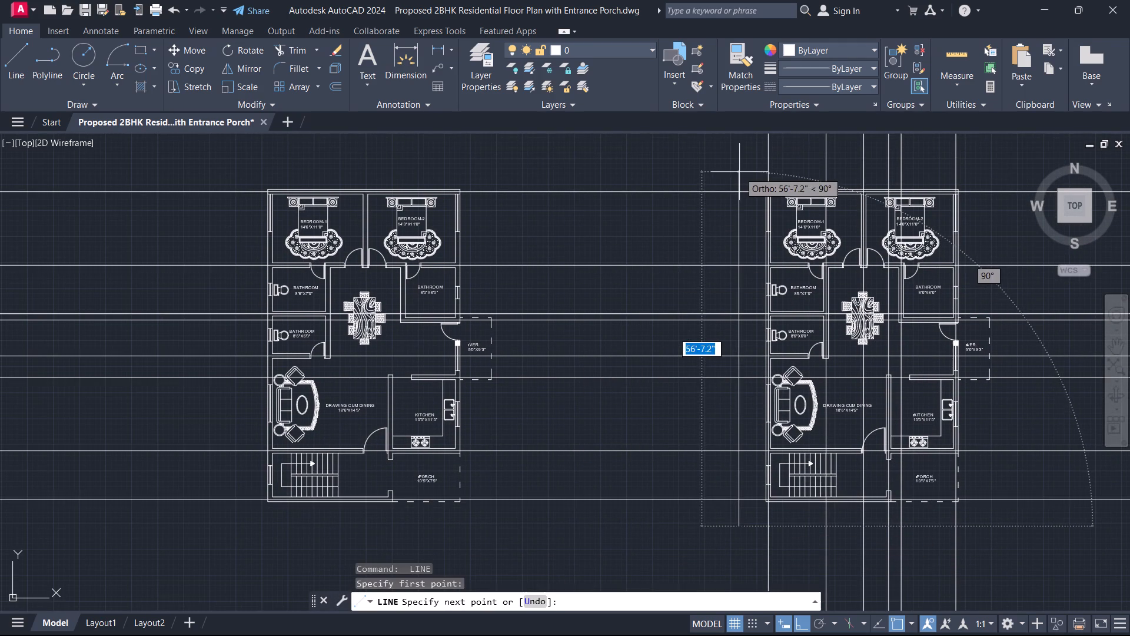
left_click(737, 170)
key("Escape")
Trim the horizontal construction lines west of the vertical cutting line with a fence across all of them.
type("TR")
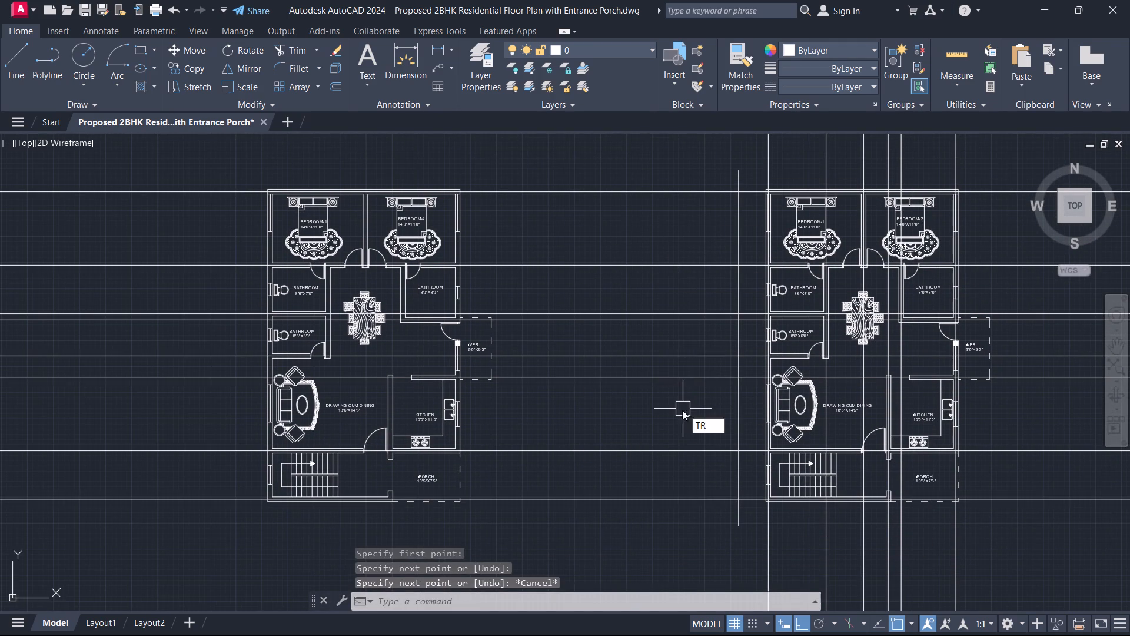
key("space")
middle_click_drag(684, 451, 155, 471)
left_click_drag(125, 561, 125, 551)
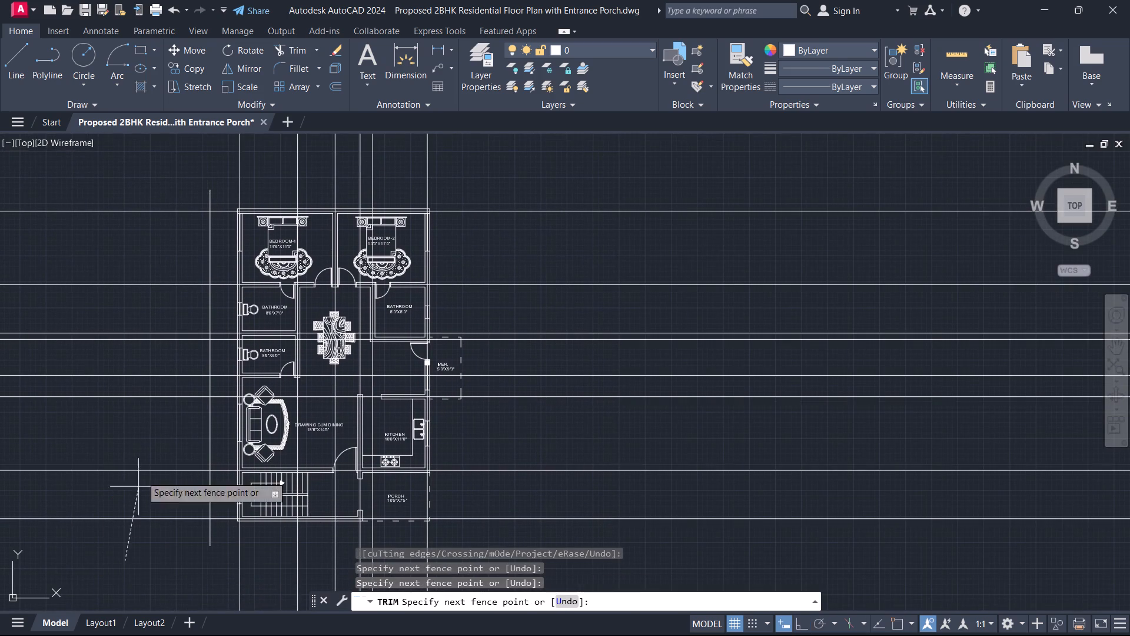
left_click(147, 155)
key("Escape")
Delete the vertical cutting line west of the copied plan.
left_click(208, 240)
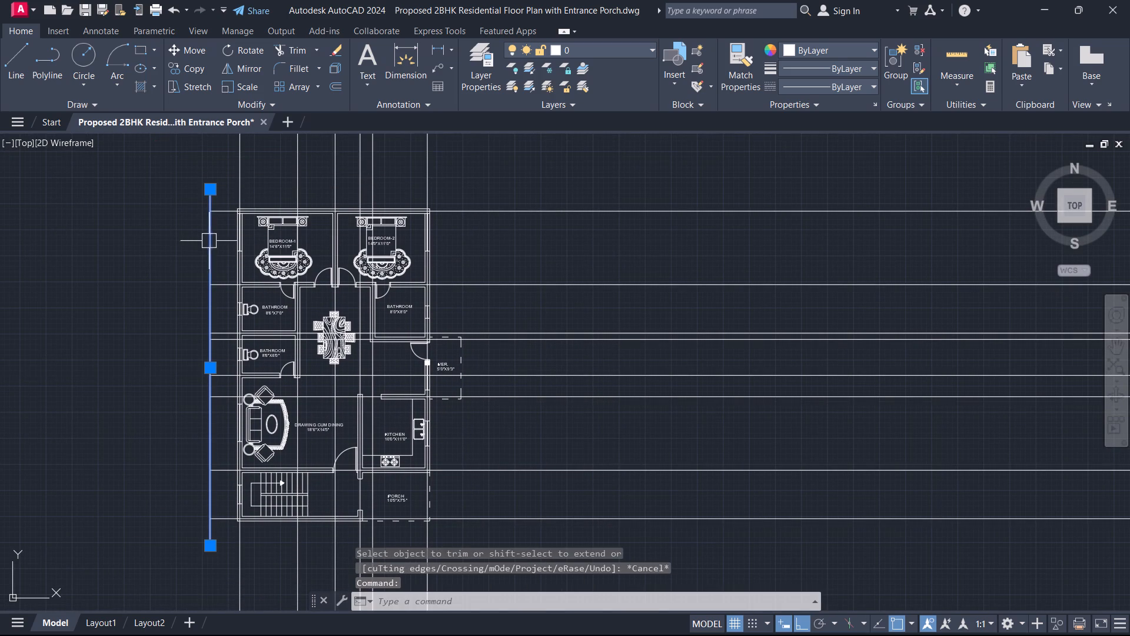
key("Delete")
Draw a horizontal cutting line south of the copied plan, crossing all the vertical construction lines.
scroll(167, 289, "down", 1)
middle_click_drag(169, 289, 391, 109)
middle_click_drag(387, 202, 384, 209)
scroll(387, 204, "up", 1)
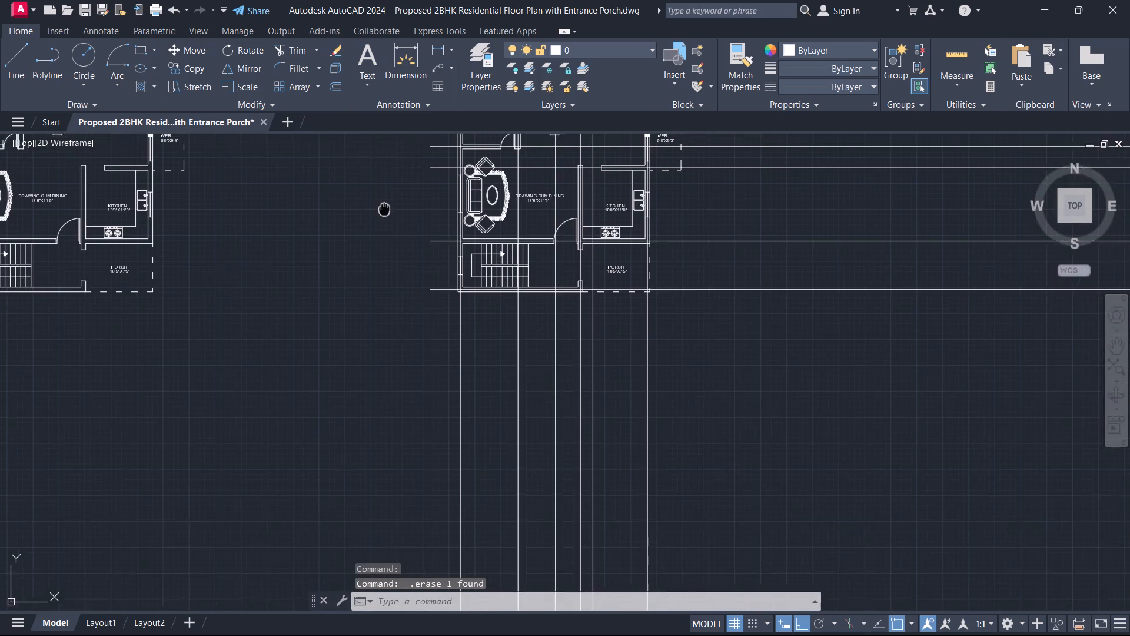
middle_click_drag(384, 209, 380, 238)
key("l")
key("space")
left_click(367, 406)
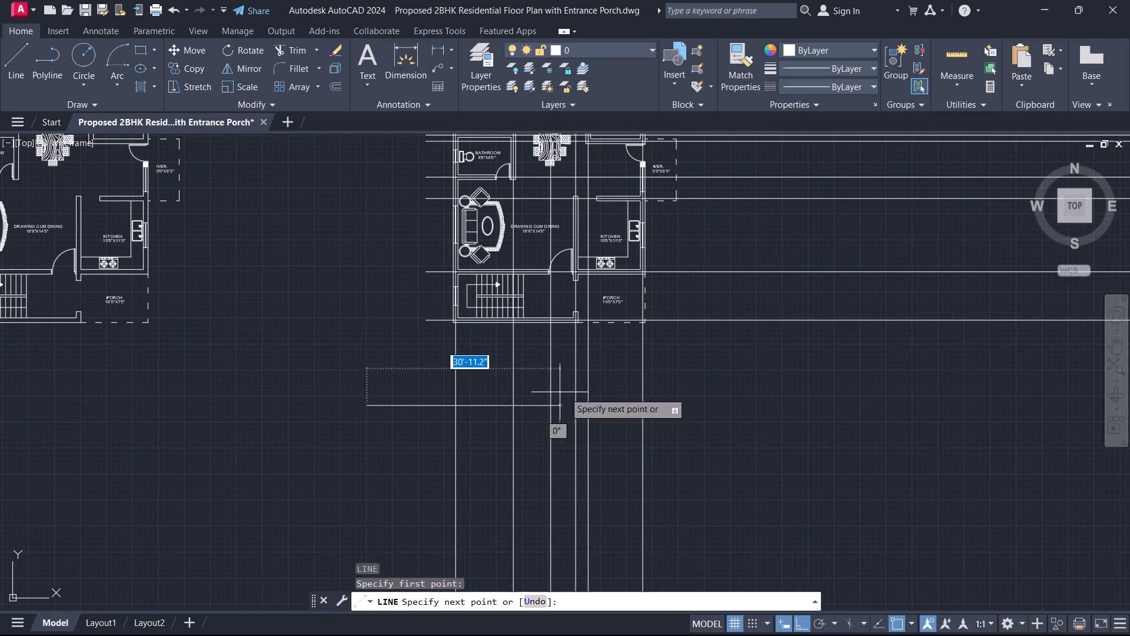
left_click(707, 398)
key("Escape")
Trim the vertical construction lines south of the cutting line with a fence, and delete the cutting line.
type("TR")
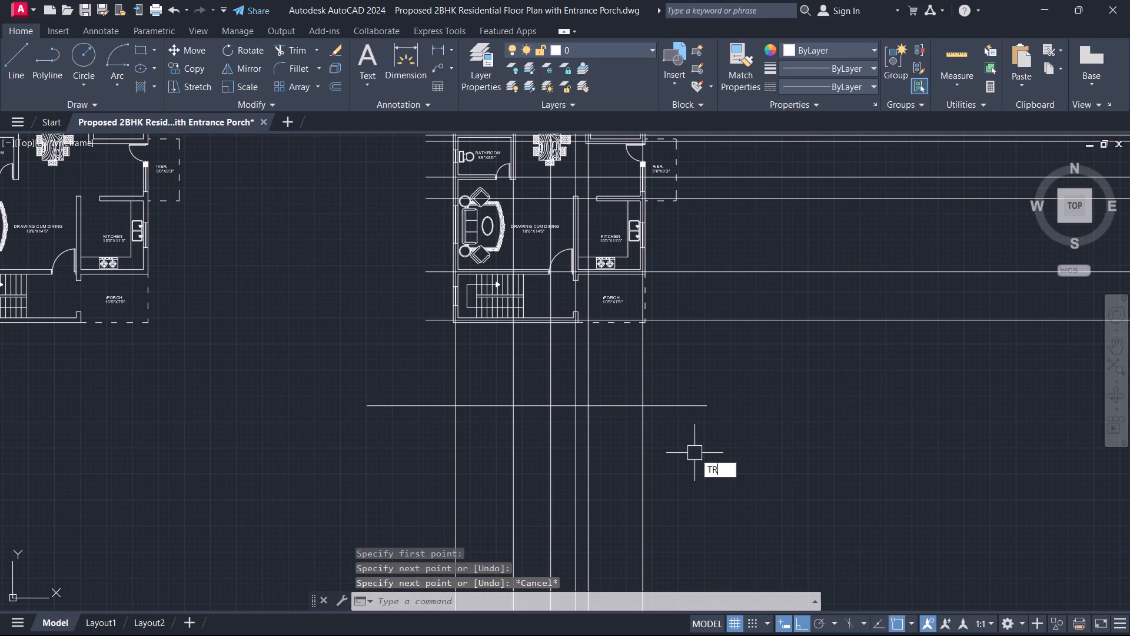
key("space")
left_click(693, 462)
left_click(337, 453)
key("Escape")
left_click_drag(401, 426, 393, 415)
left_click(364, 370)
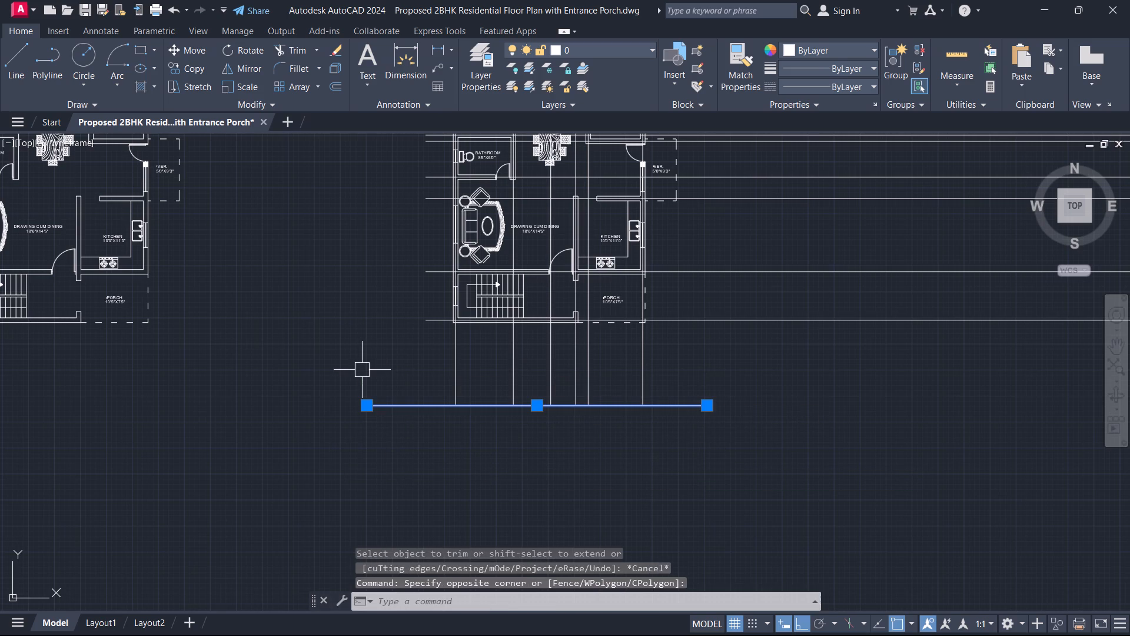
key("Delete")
Draw a horizontal cutting line about 50' long closer to the copied plan's south wall, across all the vertical construction lines.
middle_click_drag(377, 366, 392, 461)
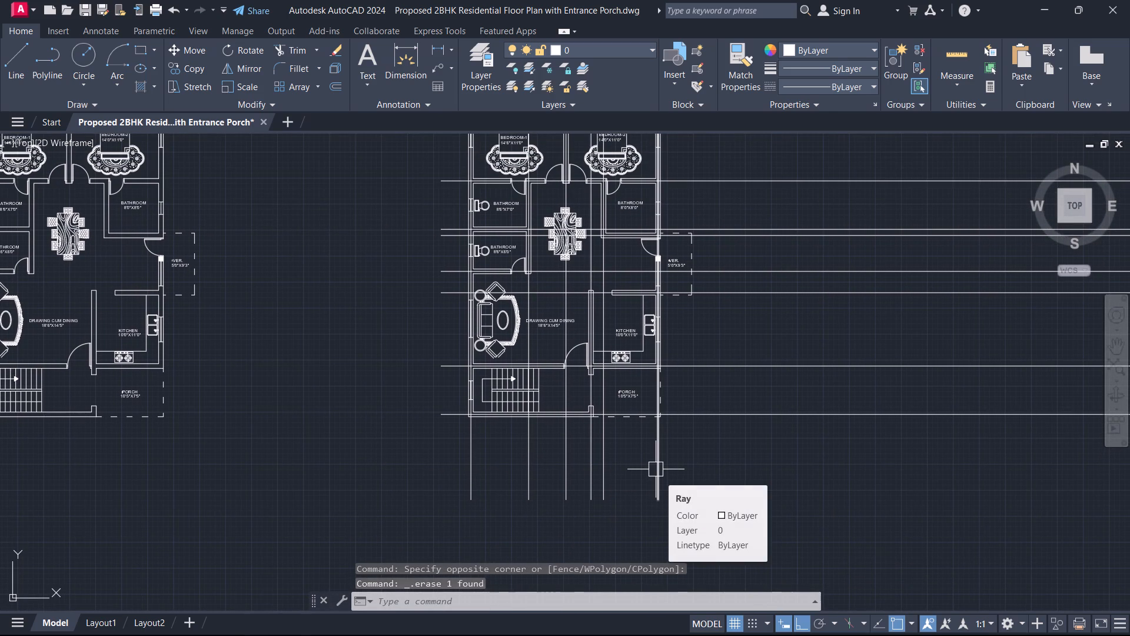
type("L")
key("space")
left_click_drag(682, 445, 675, 443)
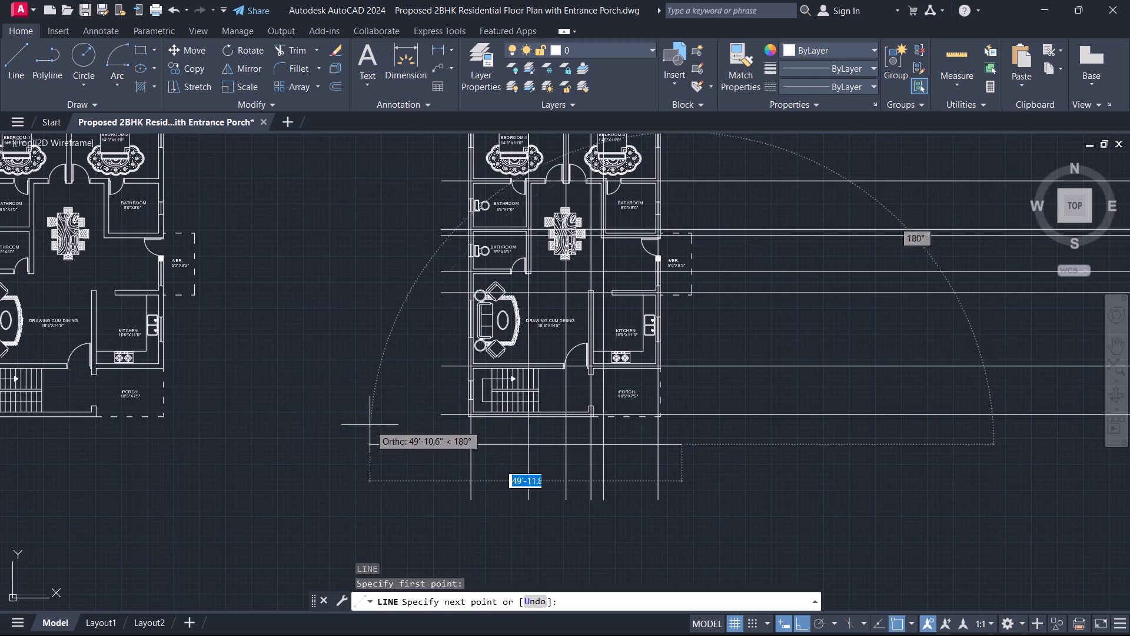
left_click(357, 432)
key("Escape")
Trim the vertical construction lines south of the closer cutting line with a fence, and delete that cutting line.
type("TR")
key("space")
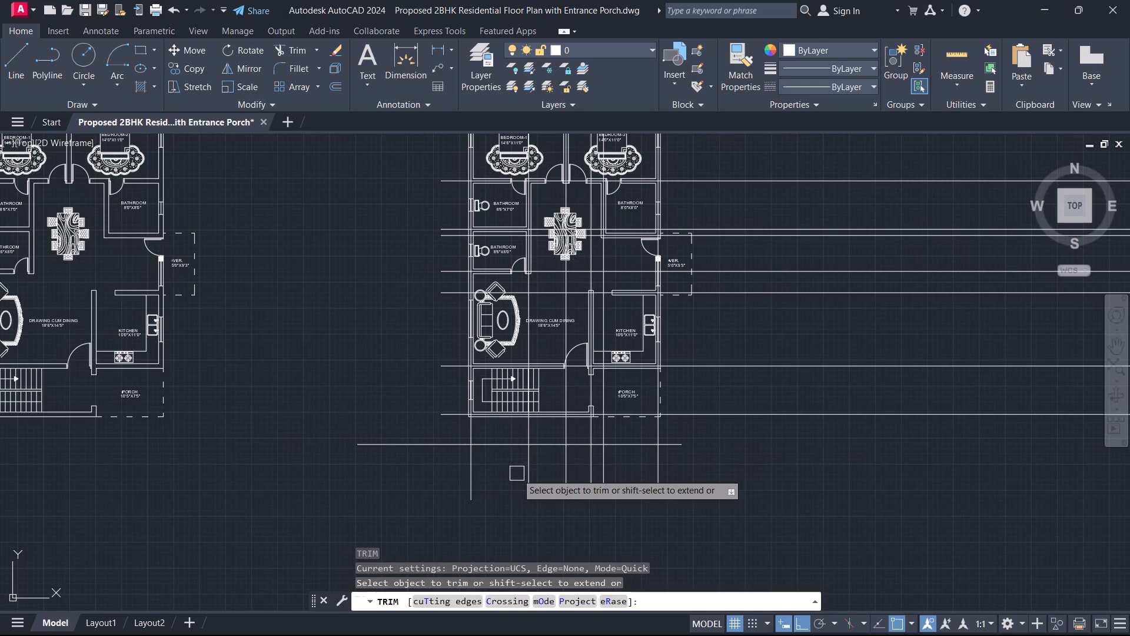
left_click(404, 485)
left_click(789, 473)
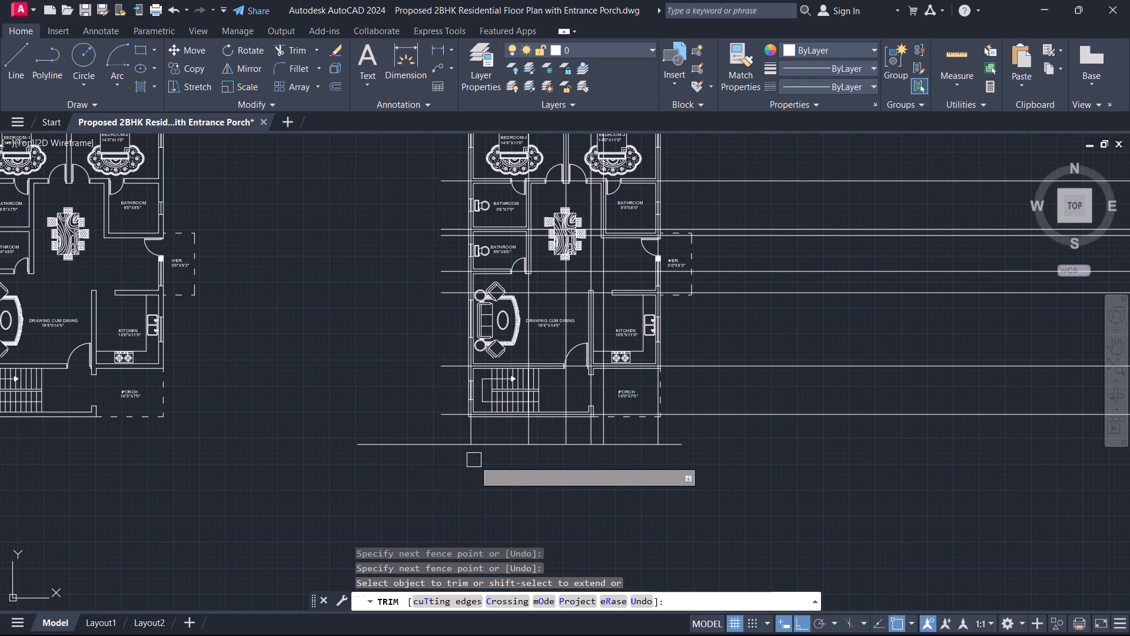
left_click_drag(410, 458, 404, 455)
left_click(365, 426)
key("Delete")
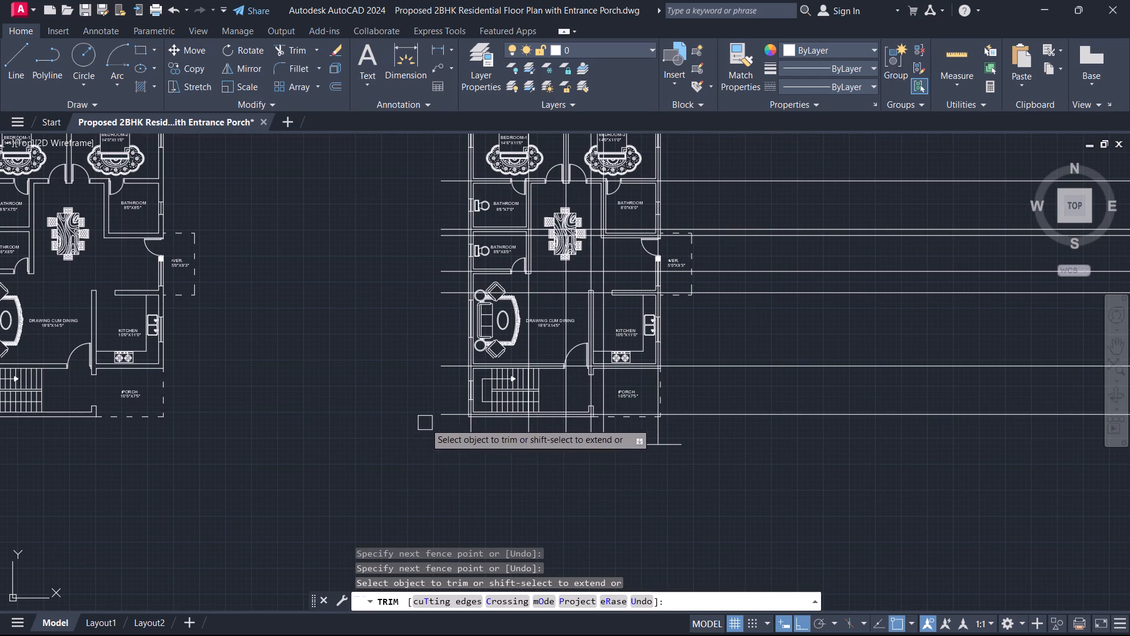
key("Escape")
left_click(491, 449)
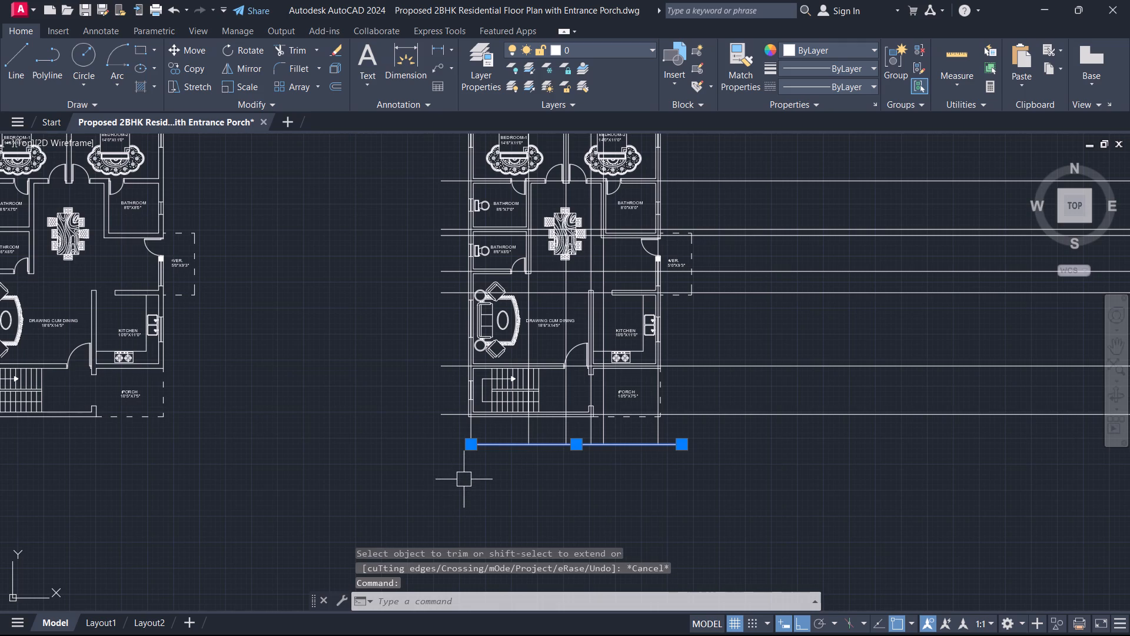
key("Delete")
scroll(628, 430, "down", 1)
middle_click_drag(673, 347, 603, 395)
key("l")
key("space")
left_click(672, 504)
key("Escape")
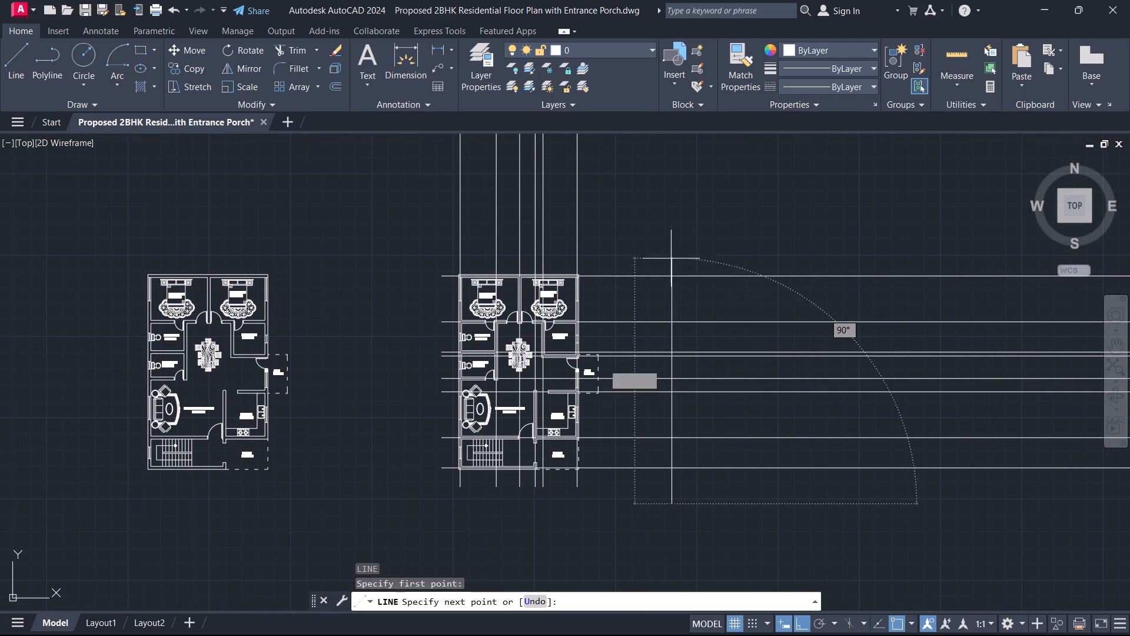
Draw a vertical cutting line just east of the copied plan's verandah, crossing all the horizontal construction lines.
key("space")
left_click(628, 492)
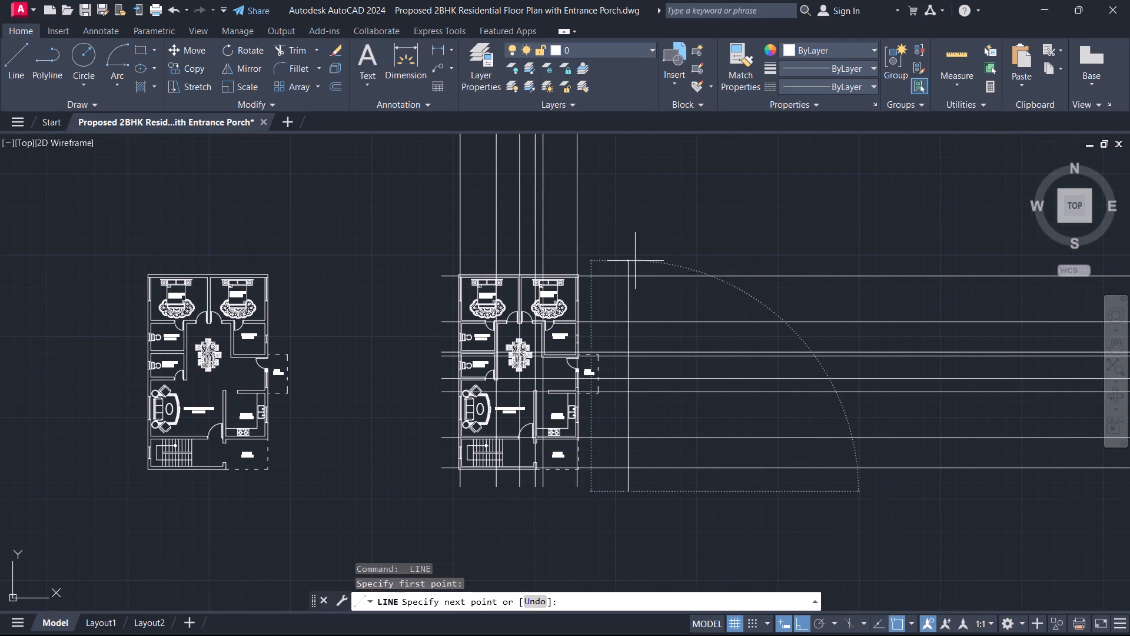
left_click(635, 261)
key("Escape")
Trim the horizontal construction lines east of the vertical cutting line with a fence, and delete the cutting line.
type("TR")
key("space")
left_click(732, 495)
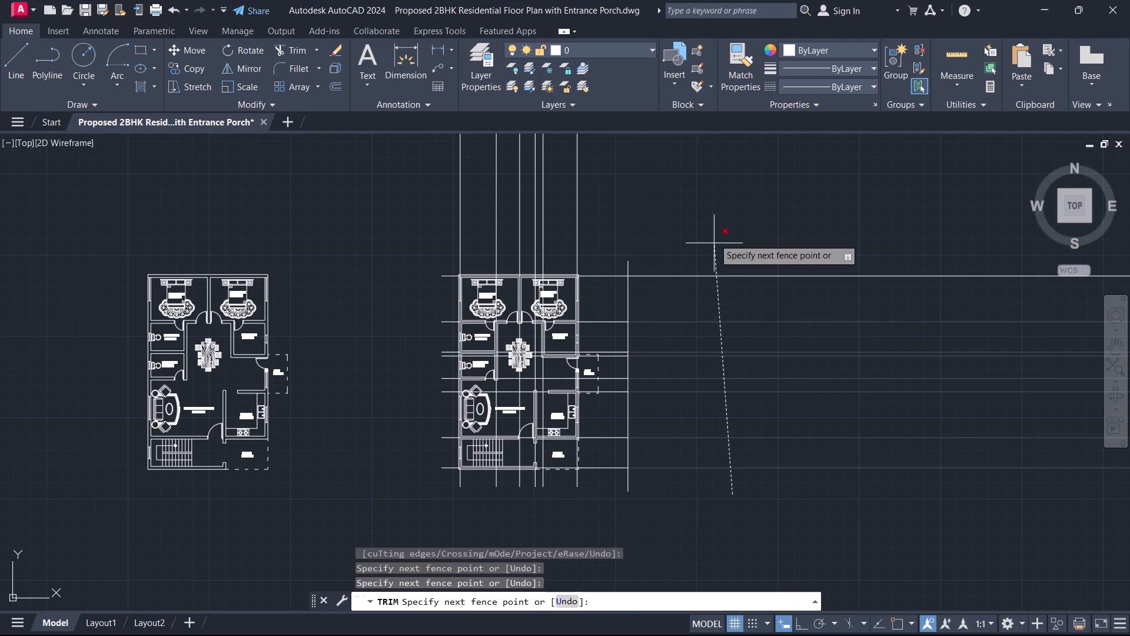
left_click(716, 216)
key("Escape")
left_click(649, 422)
left_click(623, 415)
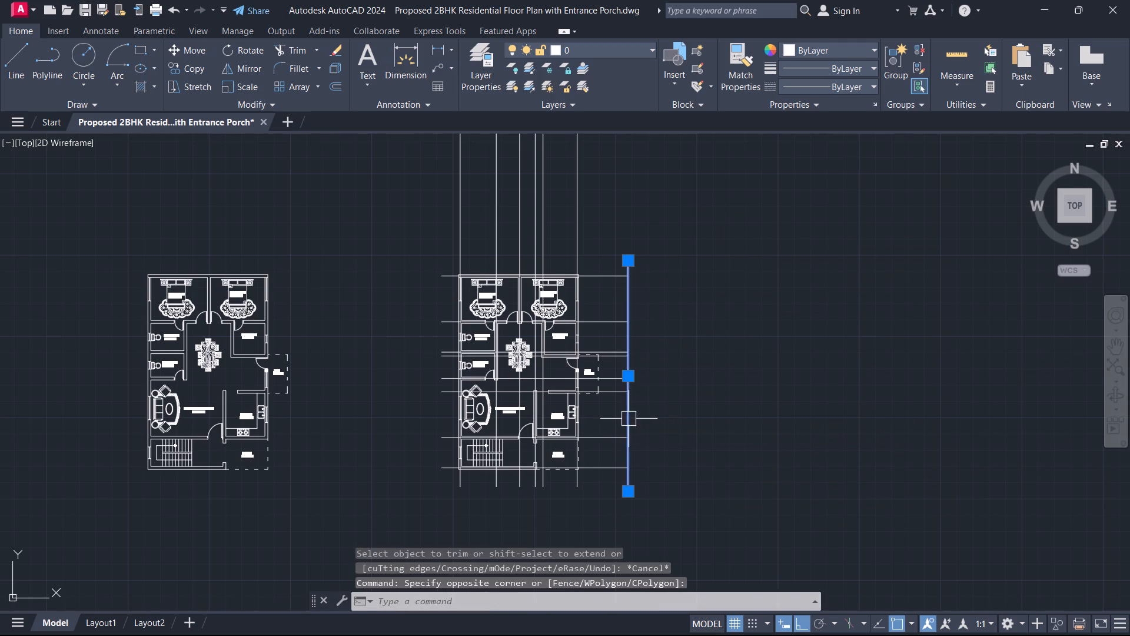
key("Delete")
Draw a horizontal cutting line just north of the copied plan's bedrooms, crossing all the vertical construction lines.
middle_click_drag(579, 268, 628, 400)
key("l")
key("space")
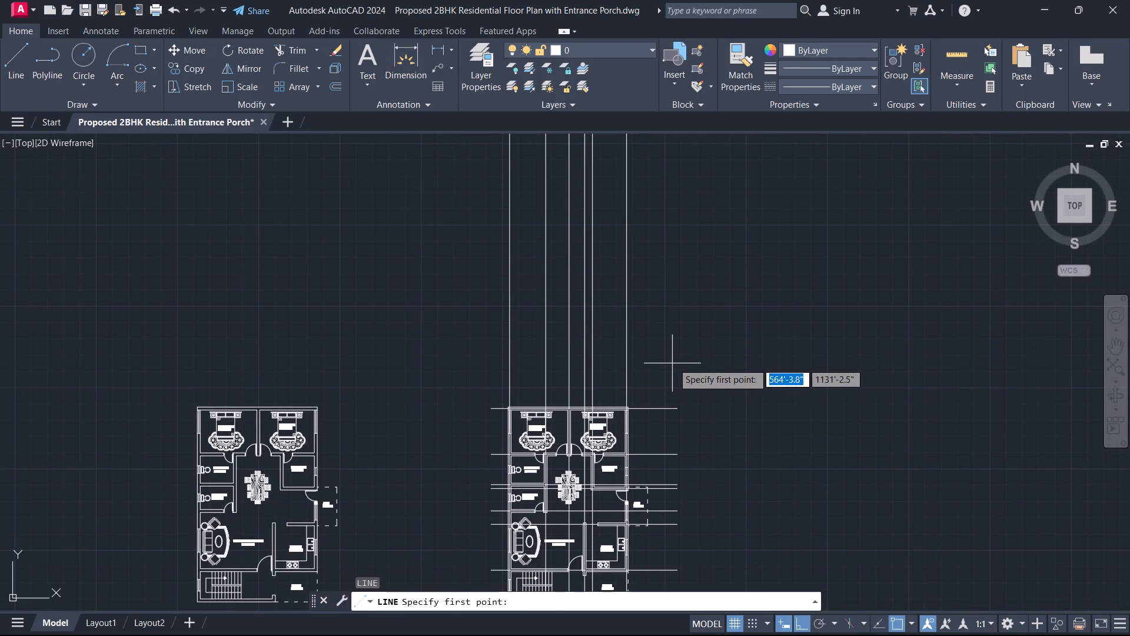
left_click(673, 363)
left_click(421, 326)
key("Escape")
Trim the vertical construction lines north of the cutting line with a fence, and delete the cutting line.
type("TR")
key("space")
left_click(639, 331)
left_click(437, 311)
key("Escape")
left_click_drag(448, 397, 448, 397)
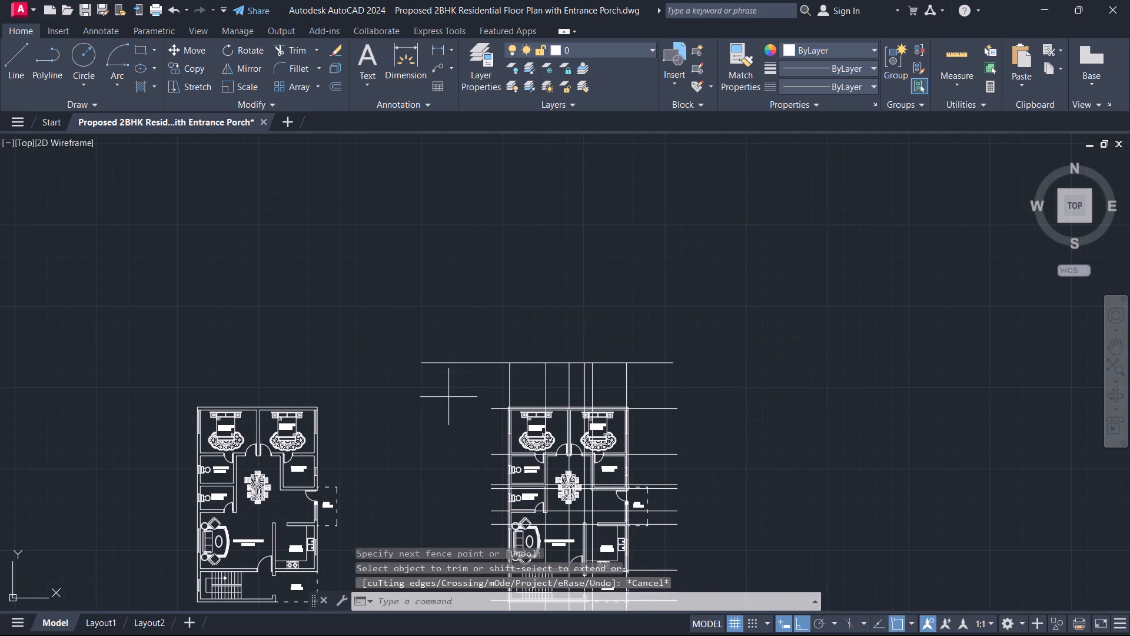
left_click_drag(448, 397, 446, 392)
left_click(417, 341)
key("Delete")
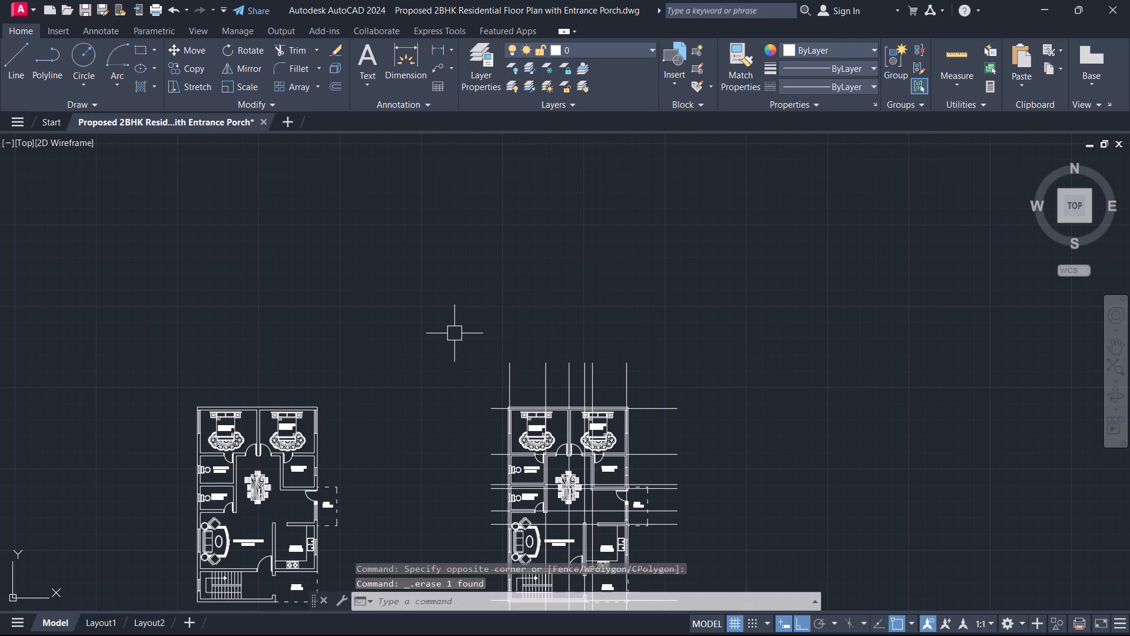
Examine the copied plan from the bedrooms down to the porch to check the trimmed centre lines against its walls.
middle_click_drag(530, 335, 522, 250)
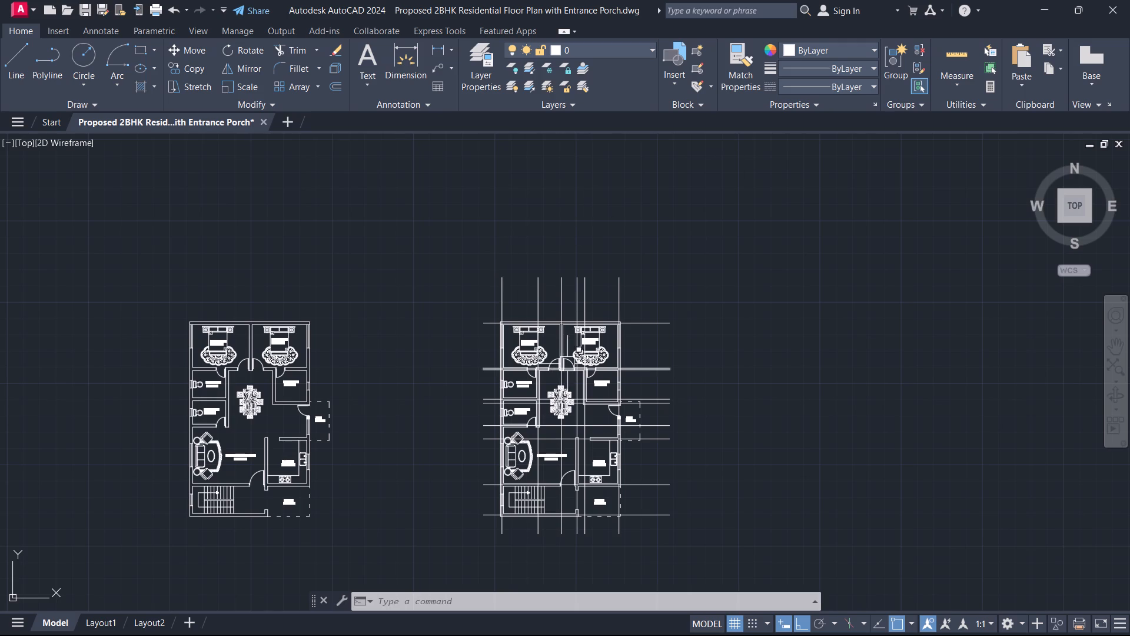
scroll(596, 365, "up", 1)
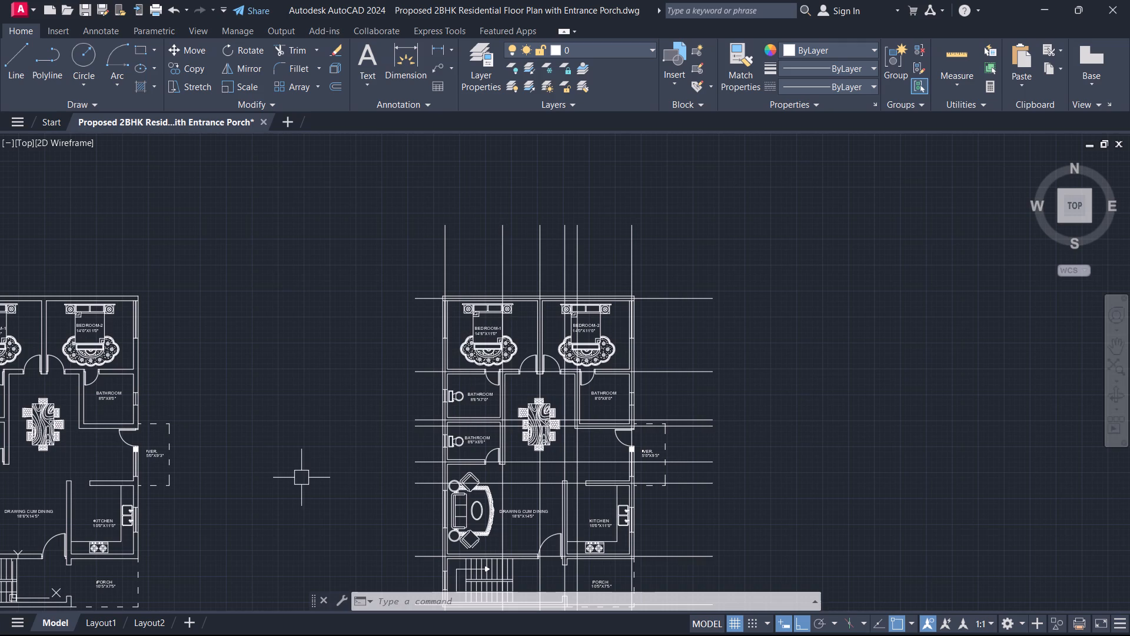
middle_click_drag(636, 341, 759, 254)
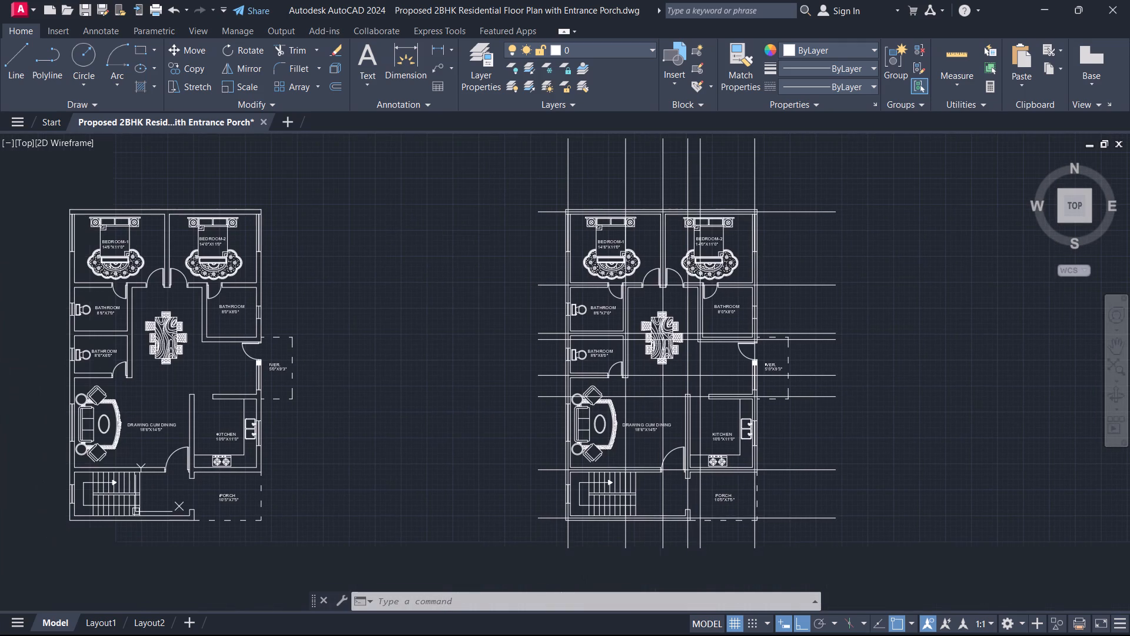
middle_click_drag(667, 363, 636, 363)
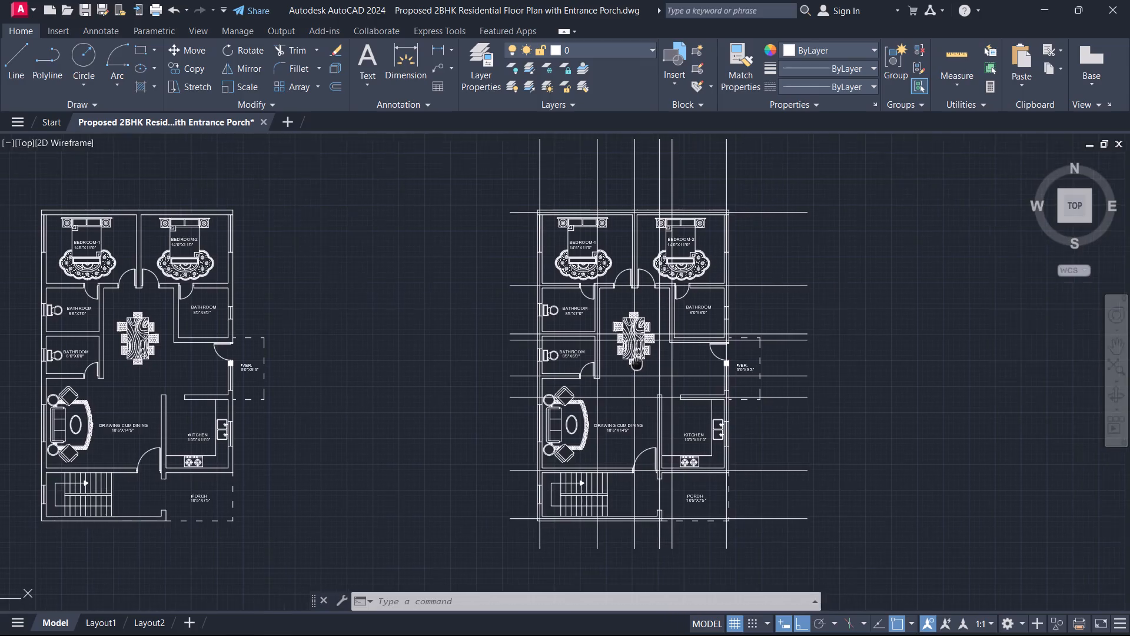
middle_click_drag(636, 363, 619, 371)
scroll(714, 400, "up", 2)
middle_click_drag(720, 396, 826, 427)
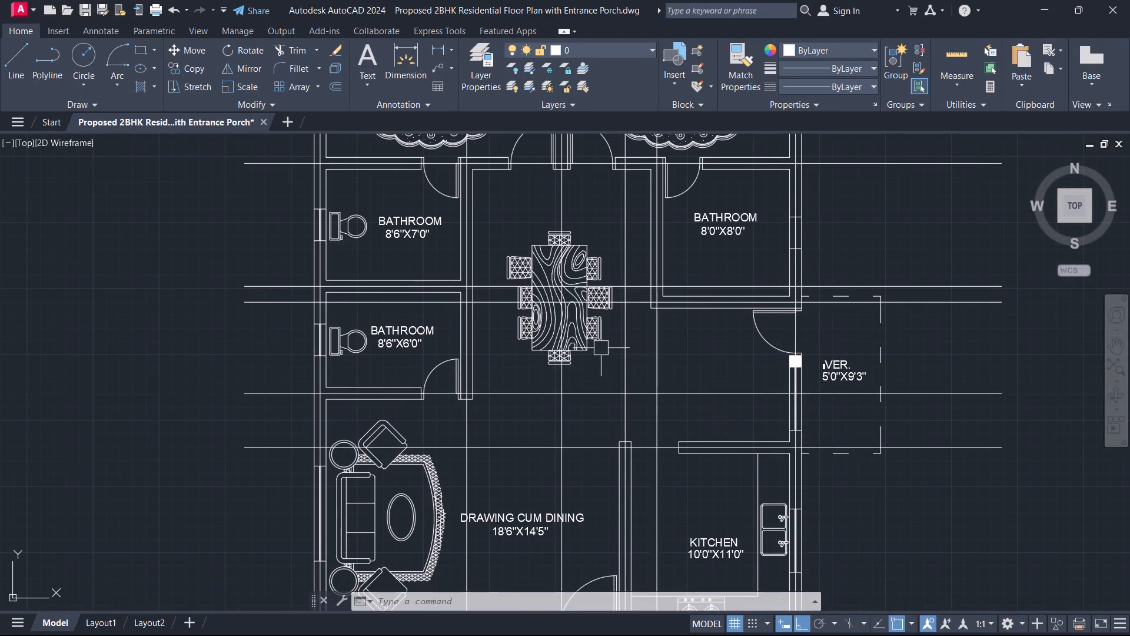
middle_click_drag(604, 383, 634, 496)
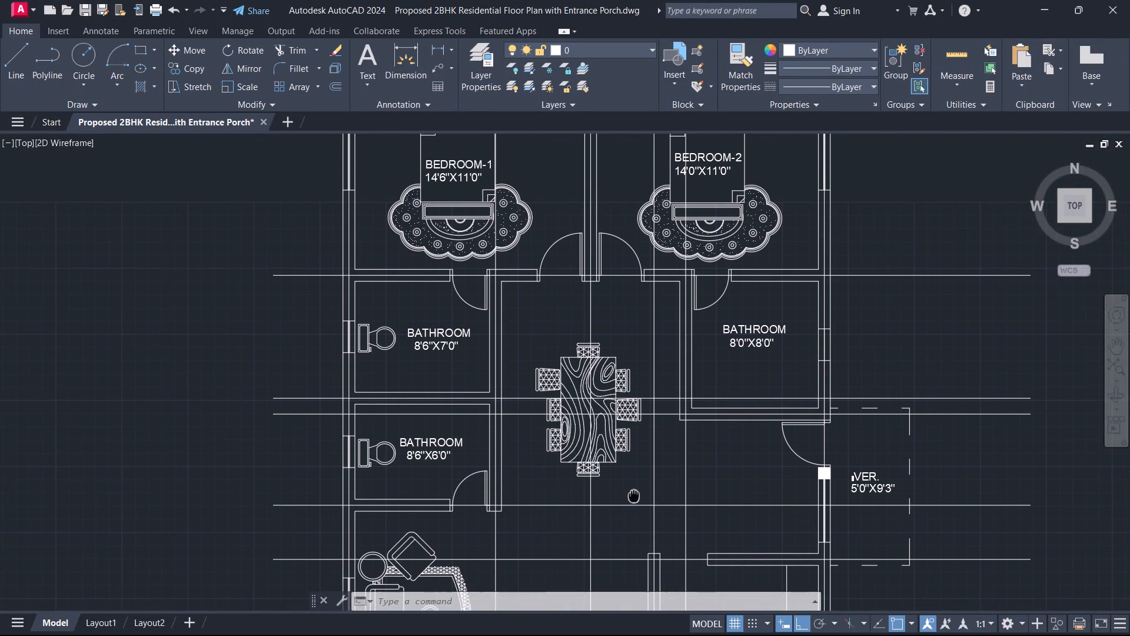
middle_click_drag(634, 496, 632, 603)
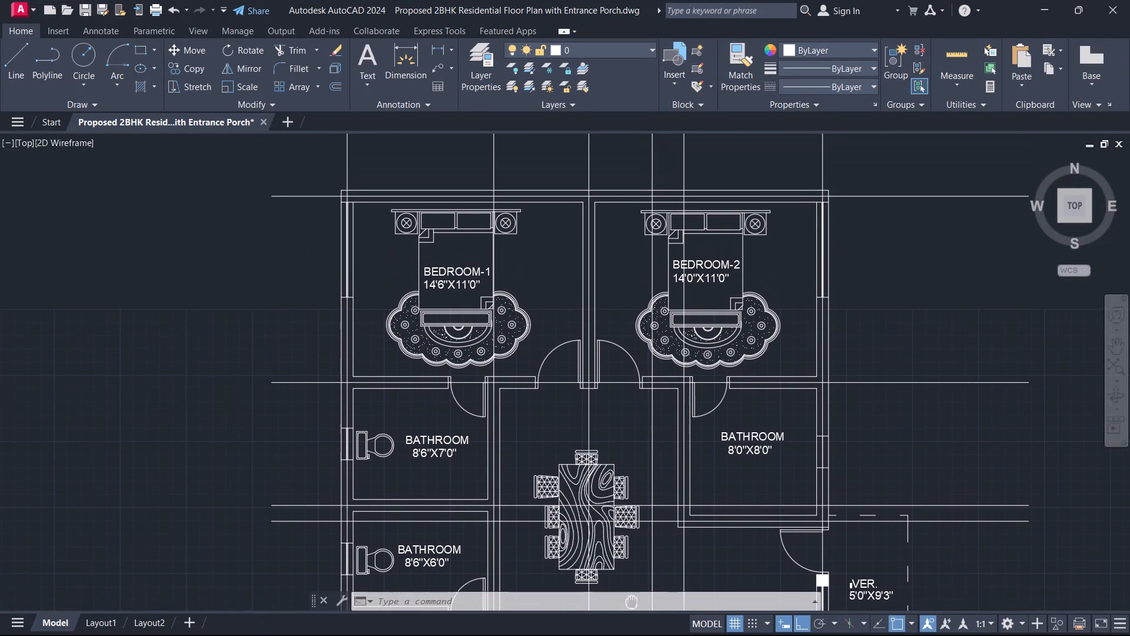
middle_click_drag(632, 603, 644, 608)
scroll(647, 601, "down", 1)
middle_click_drag(710, 520, 707, 256)
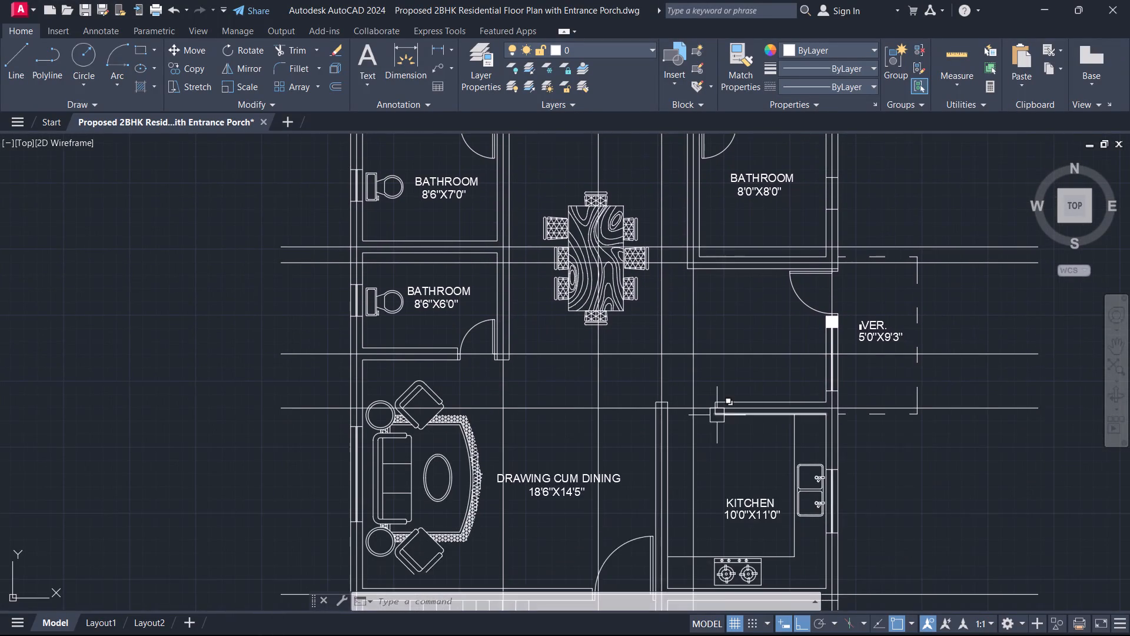
middle_click_drag(714, 417, 704, 334)
middle_click_drag(694, 410, 685, 334)
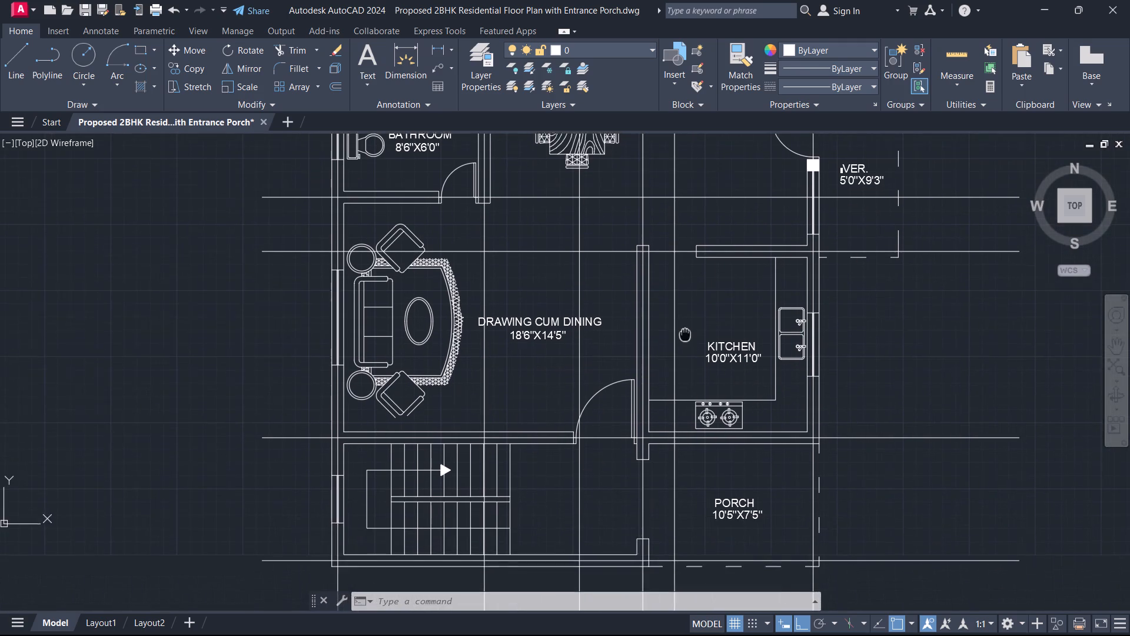
middle_click_drag(685, 334, 696, 313)
middle_click_drag(694, 465, 720, 415)
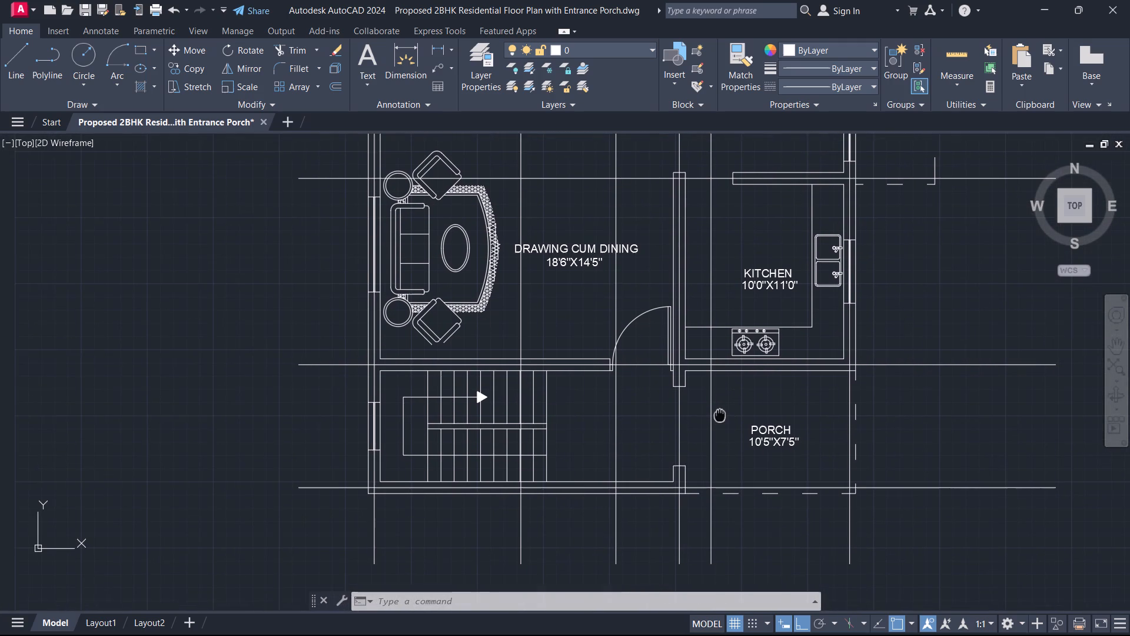
middle_click_drag(720, 415, 726, 407)
Draw a small grid-bubble circle centred on the north end of the westernmost vertical centre line.
scroll(727, 407, "down", 2)
scroll(703, 350, "down", 2)
middle_click_drag(703, 350, 696, 481)
scroll(693, 357, "up", 1)
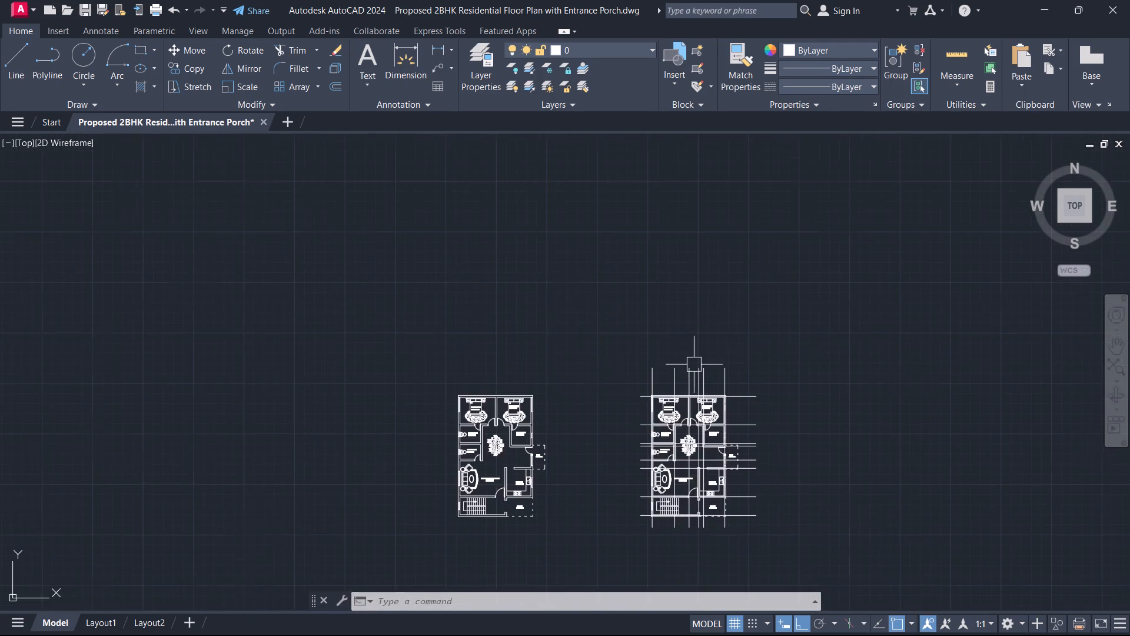
scroll(693, 360, "up", 1)
scroll(635, 372, "up", 1)
middle_click_drag(635, 372, 782, 304)
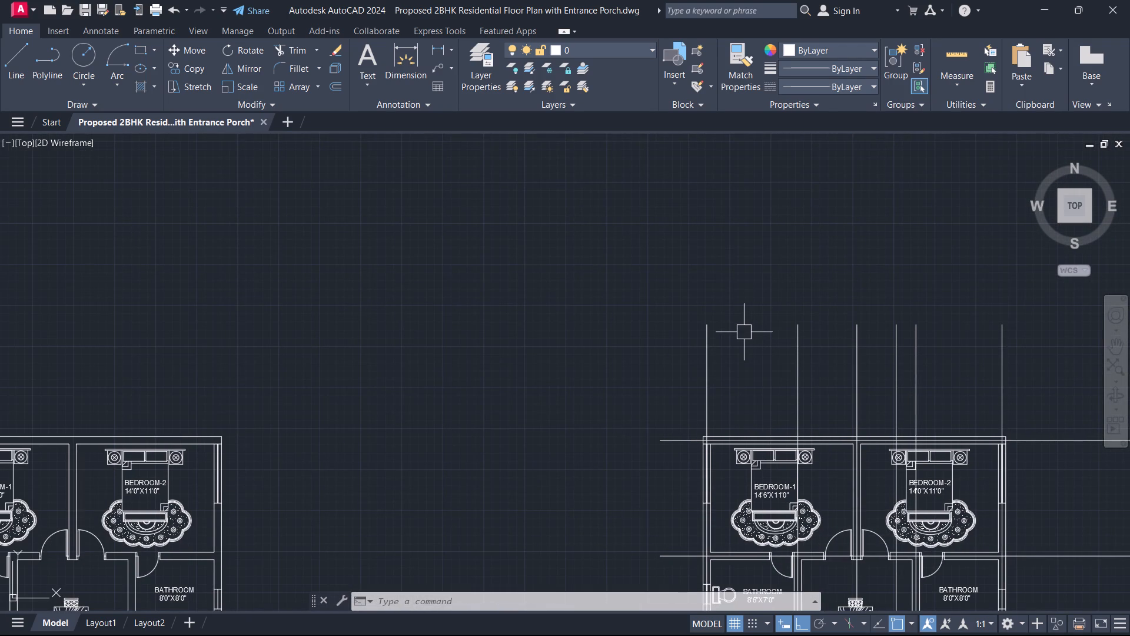
key("c")
key("space")
scroll(724, 329, "up", 3)
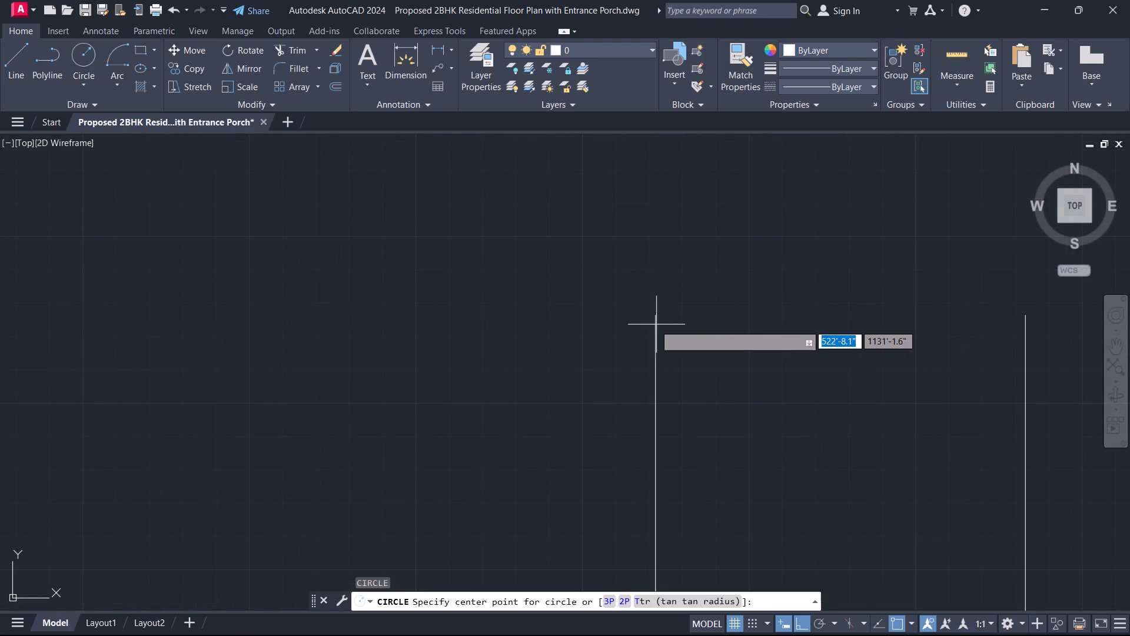
left_click(649, 316)
left_click(696, 274)
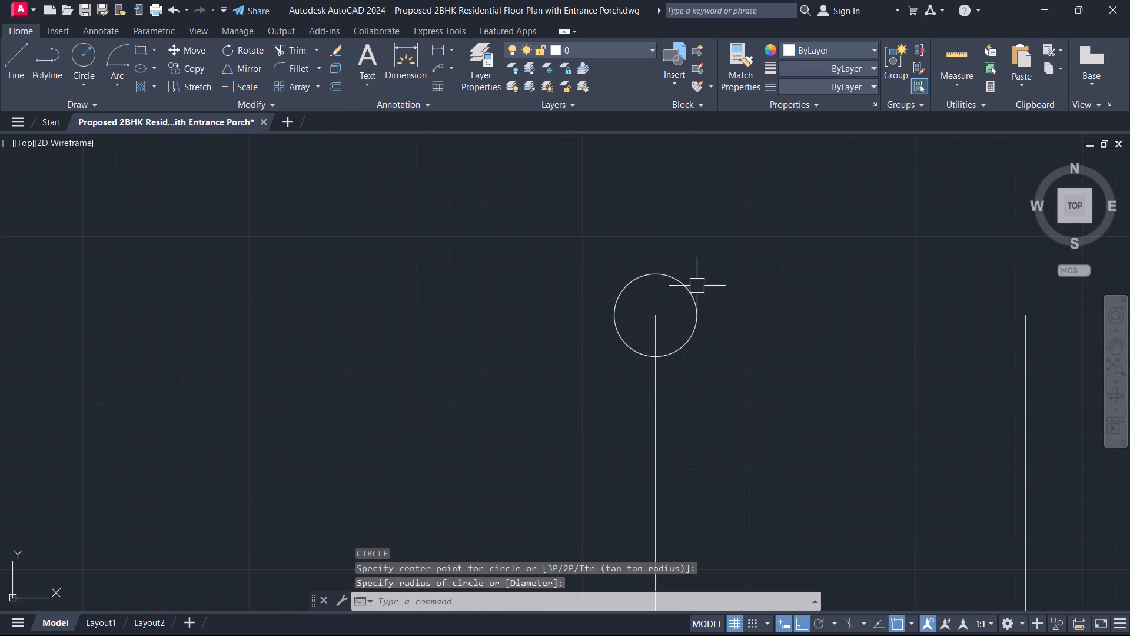
key("Escape")
Move the circle north so its bottom quadrant sits on the end of the westernmost vertical centre line.
left_click(699, 346)
left_click(683, 330)
key("m")
key("space")
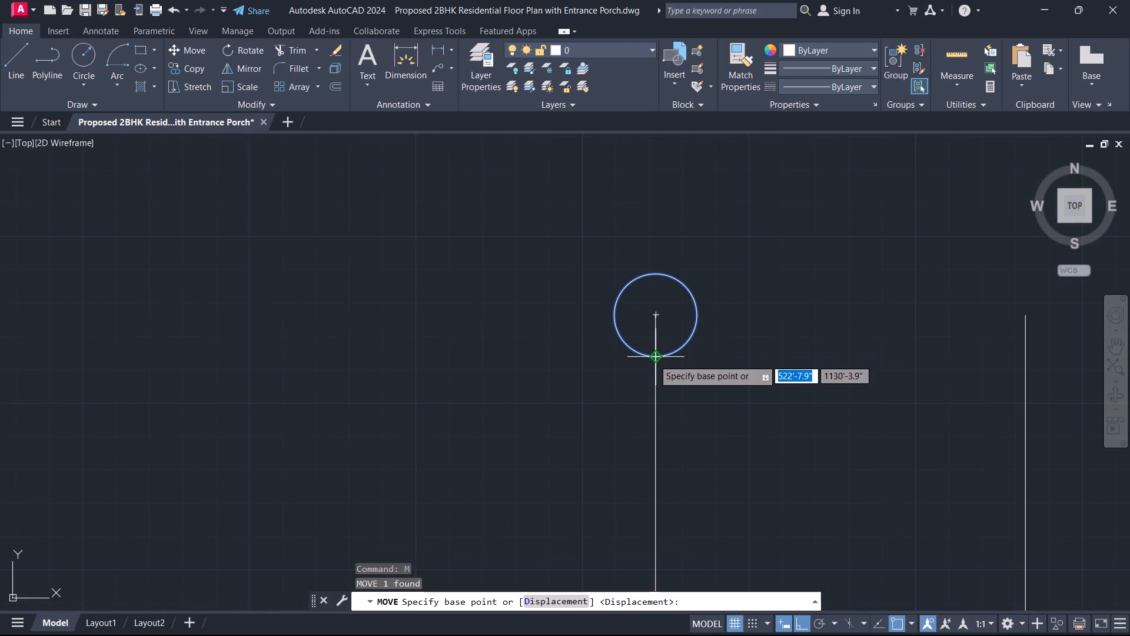
left_click(653, 360)
left_click(656, 313)
key("Escape")
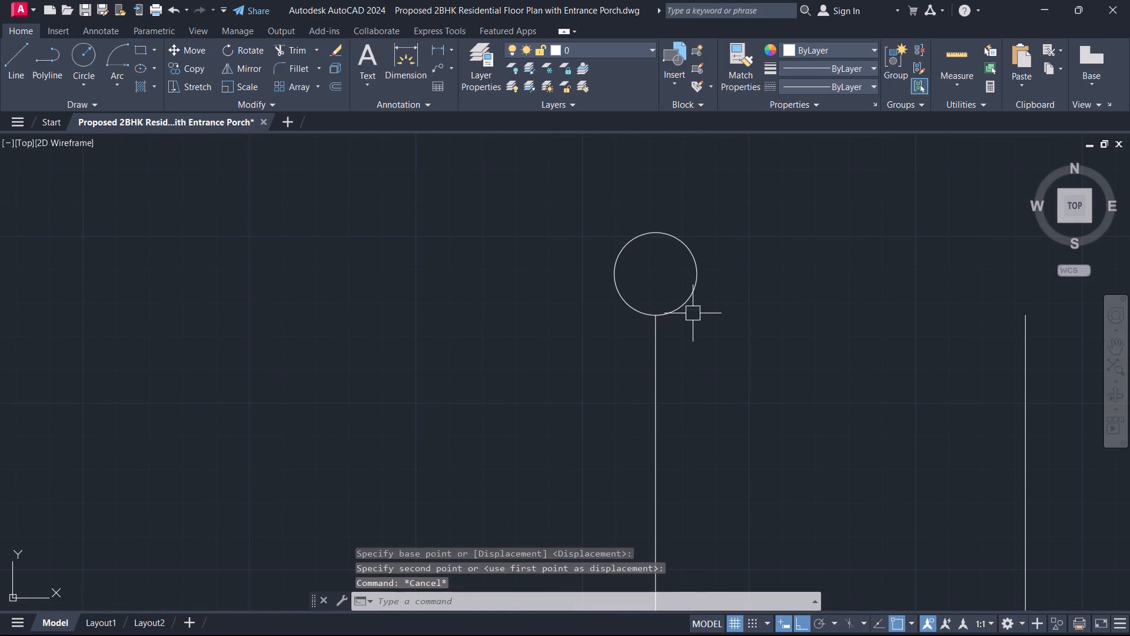
Copy the grid-bubble circle from its bottom quadrant onto the north ends of the other five vertical centre lines.
left_click_drag(693, 313, 689, 300)
left_click(672, 276)
key("c")
type("O")
key("space")
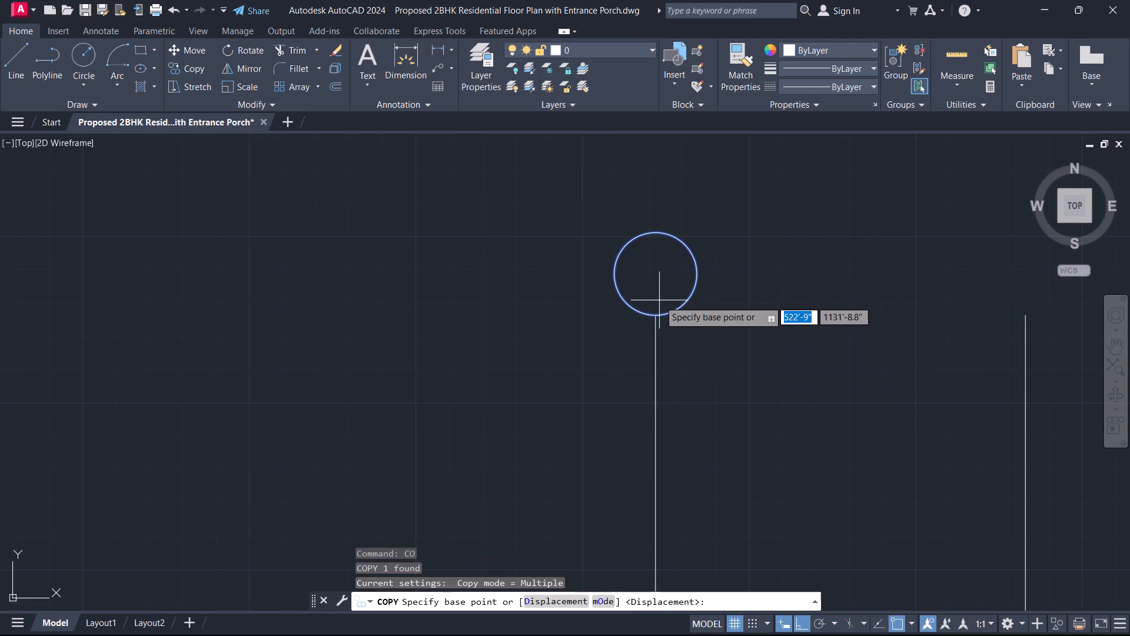
left_click(654, 320)
middle_click_drag(1036, 347, 812, 298)
scroll(1032, 344, "down", 1)
left_click(806, 274)
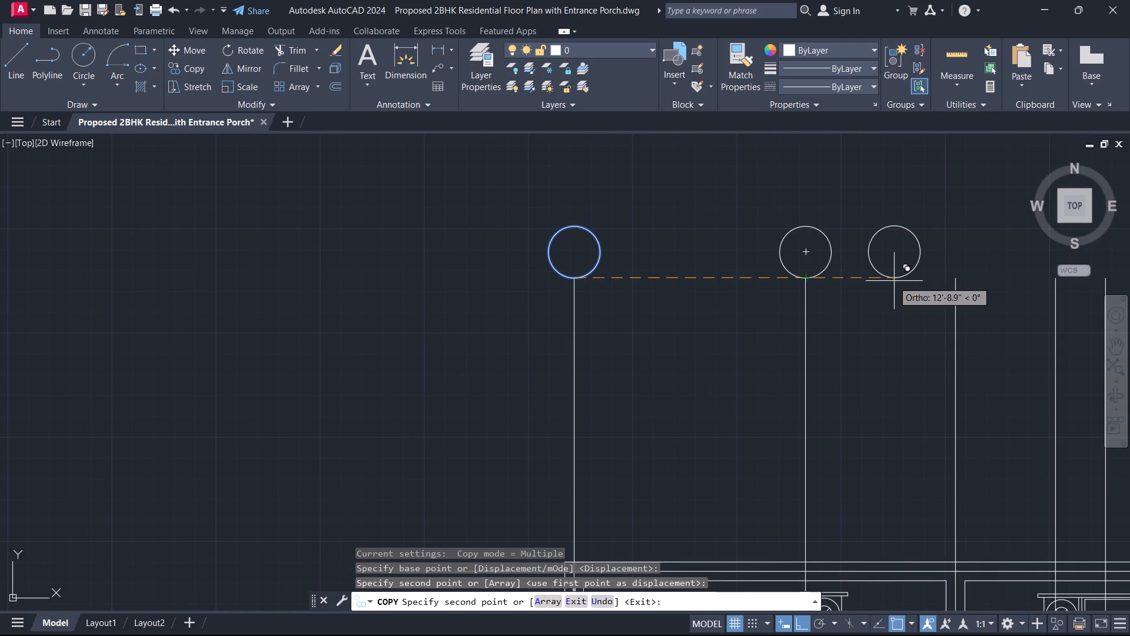
left_click(953, 278)
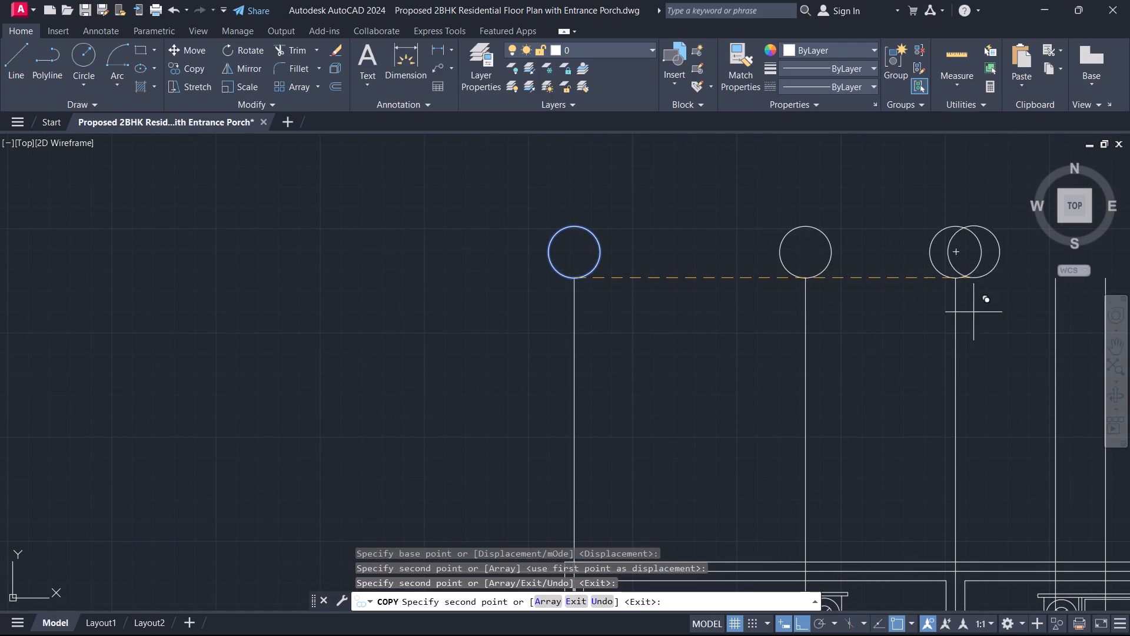
middle_click_drag(979, 315, 632, 257)
left_click(707, 218)
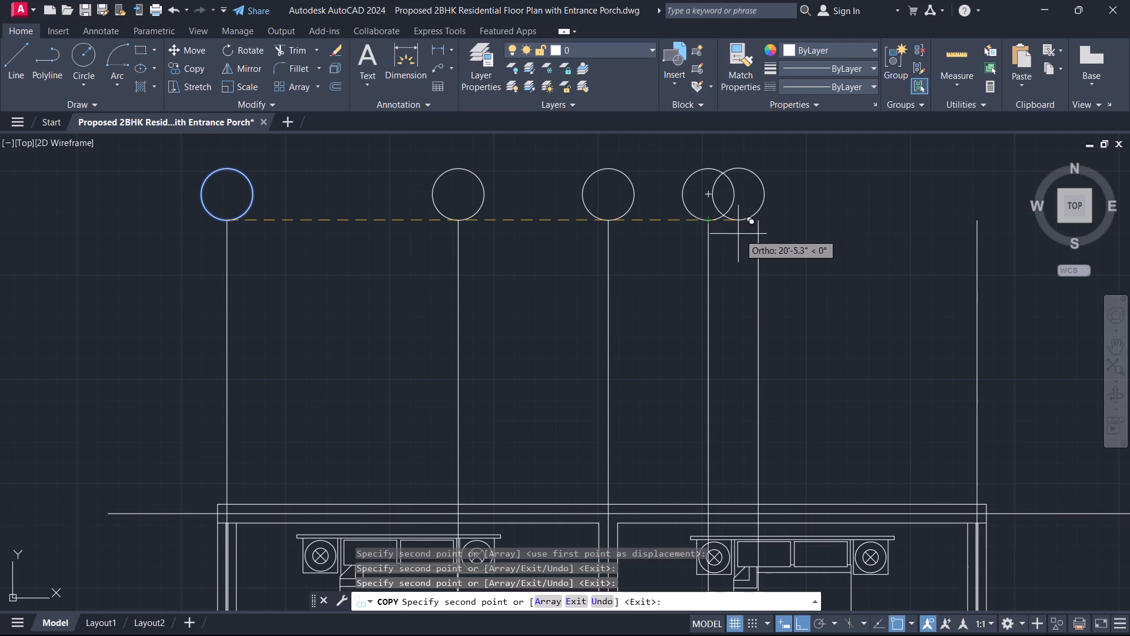
left_click(761, 223)
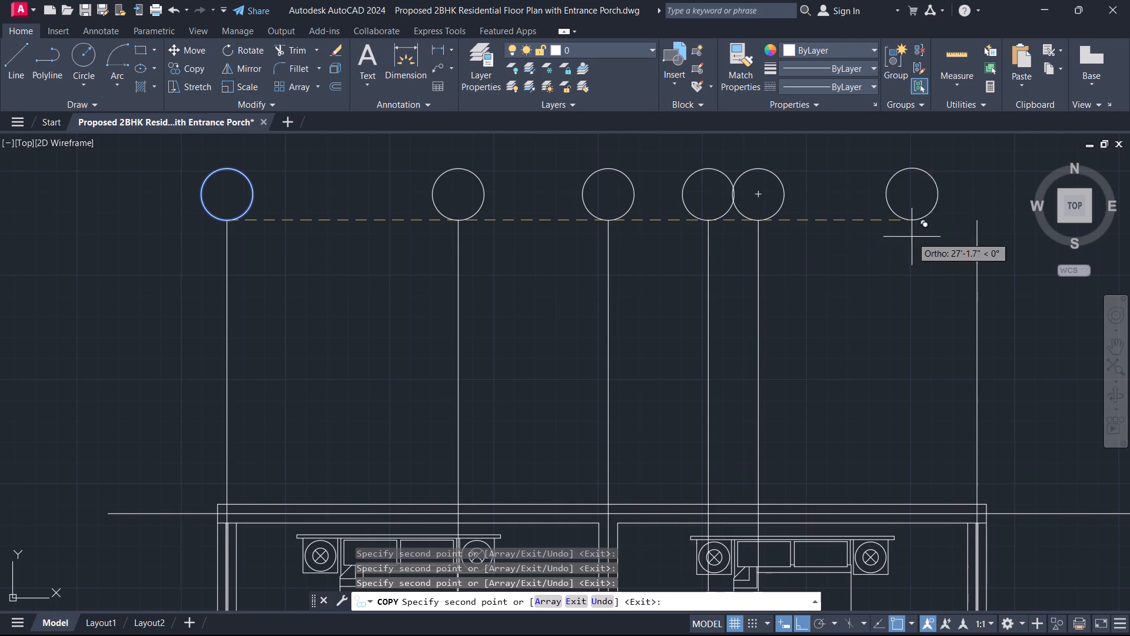
left_click(978, 226)
key("Escape")
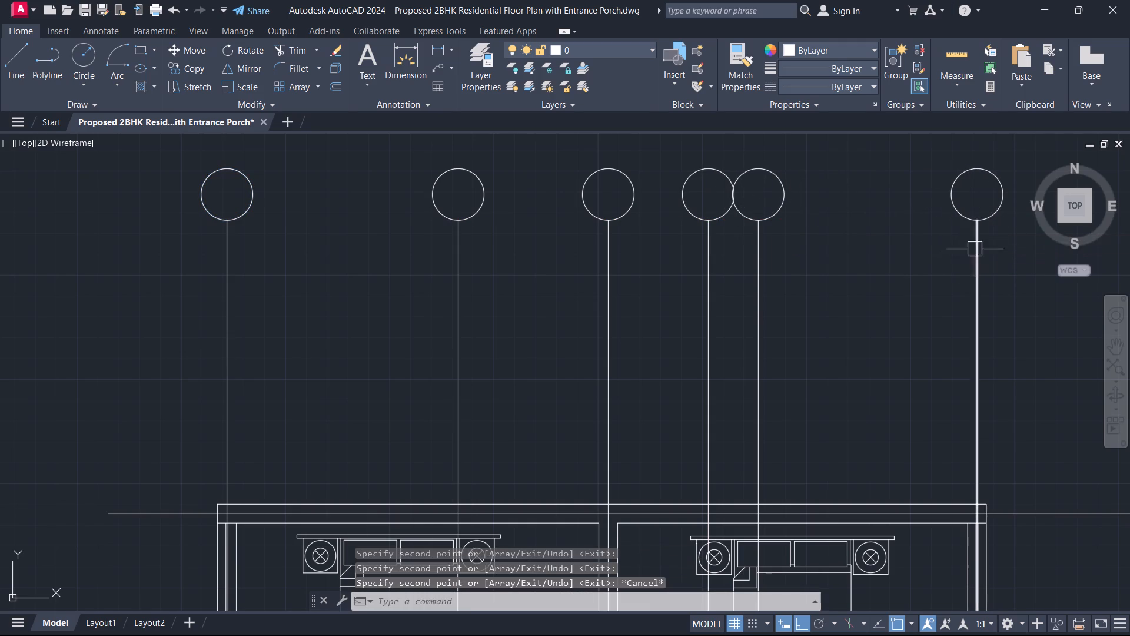
Copy the easternmost bubble by its west quadrant onto the east ends of the three northernmost horizontal centre lines.
left_click(996, 241)
left_click(997, 190)
left_click(1008, 211)
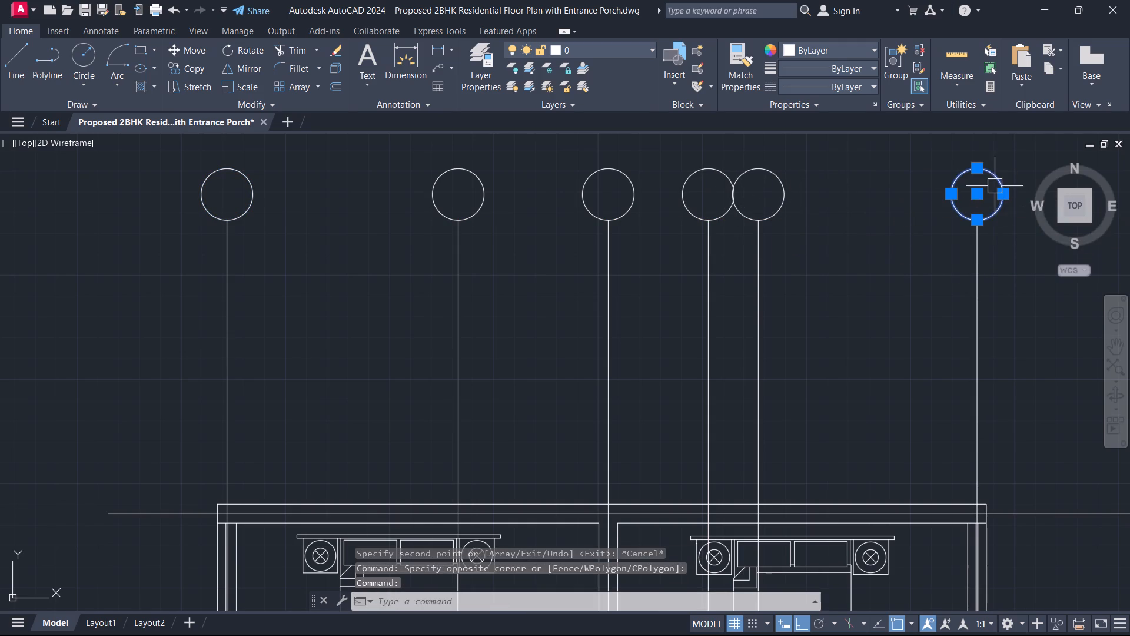
key("c")
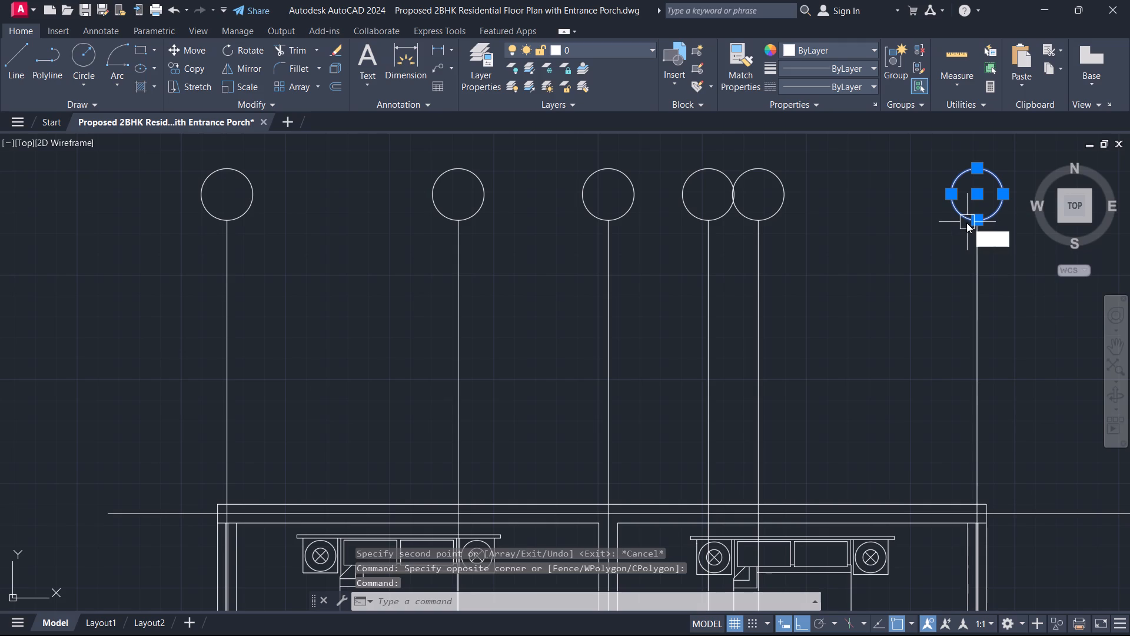
key("o")
key("space")
left_click(945, 196)
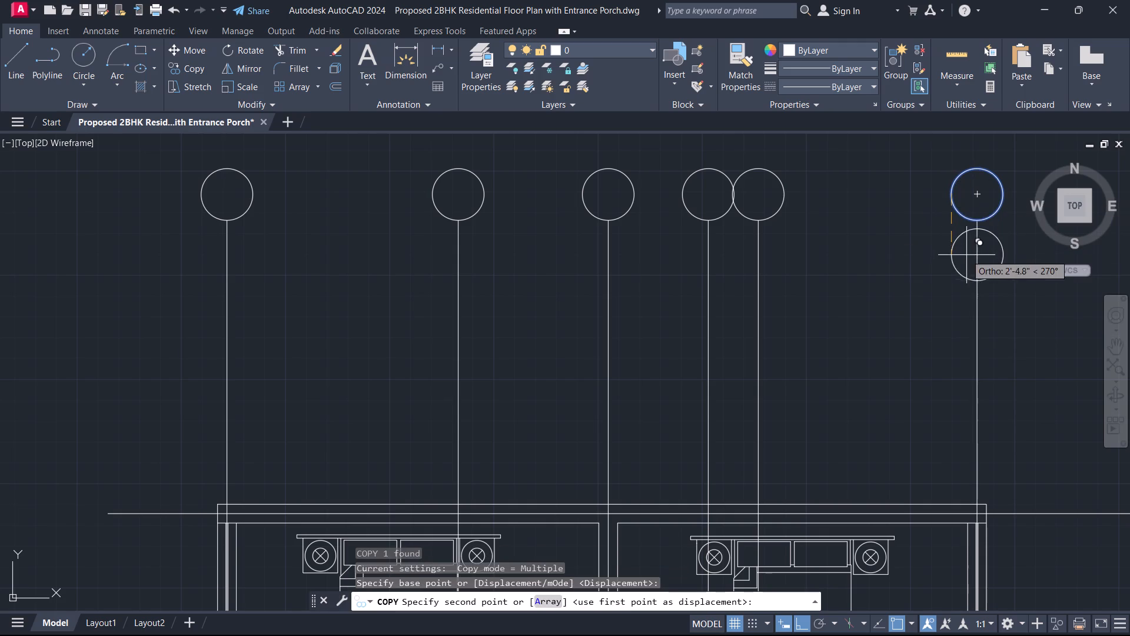
middle_click_drag(958, 353, 647, 245)
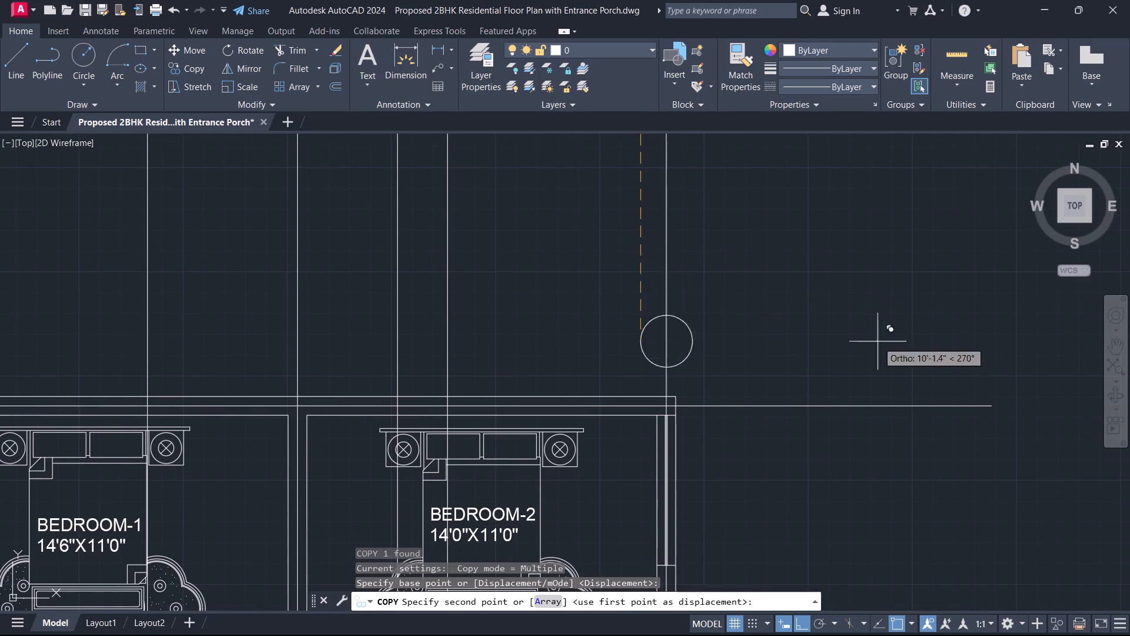
left_click(990, 404)
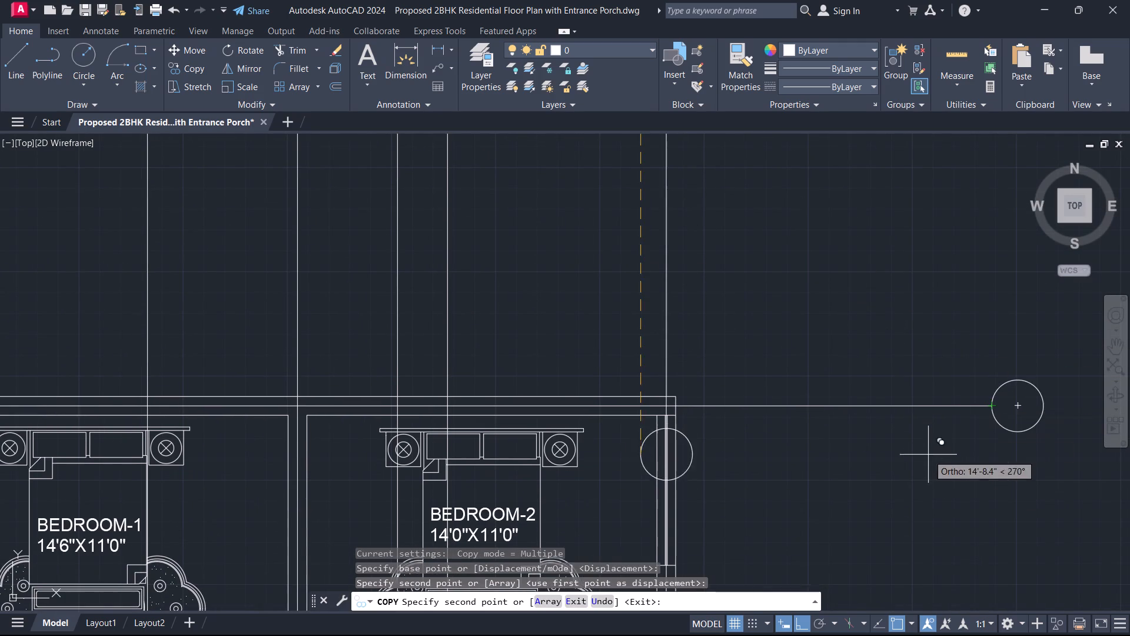
middle_click_drag(913, 462, 691, 217)
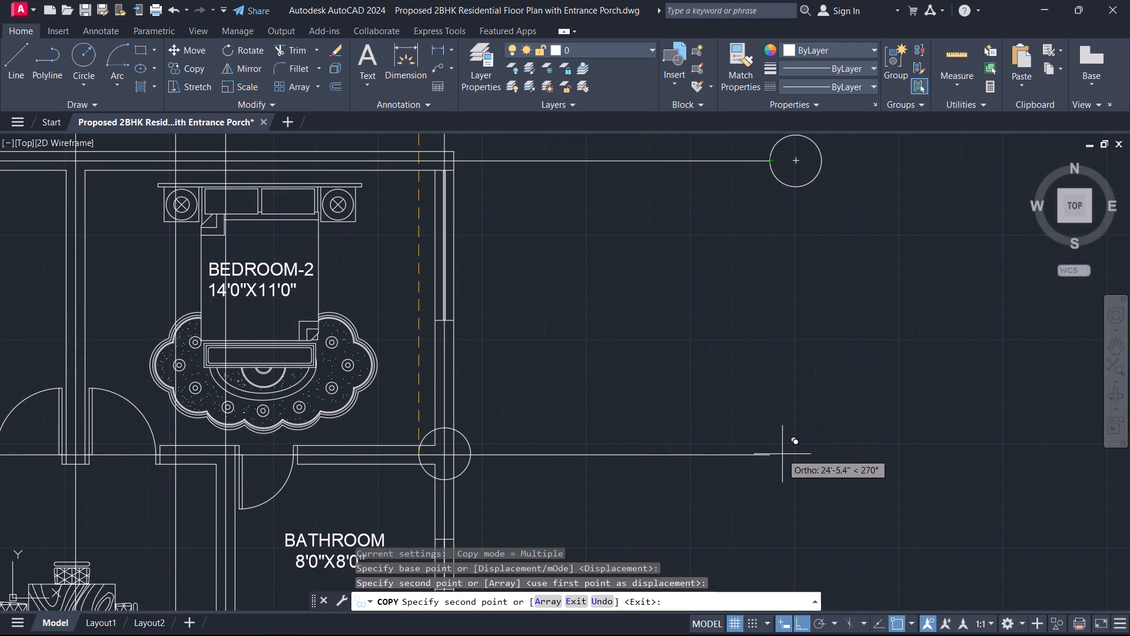
left_click(771, 455)
scroll(791, 491, "down", 2)
middle_click_drag(792, 495, 806, 159)
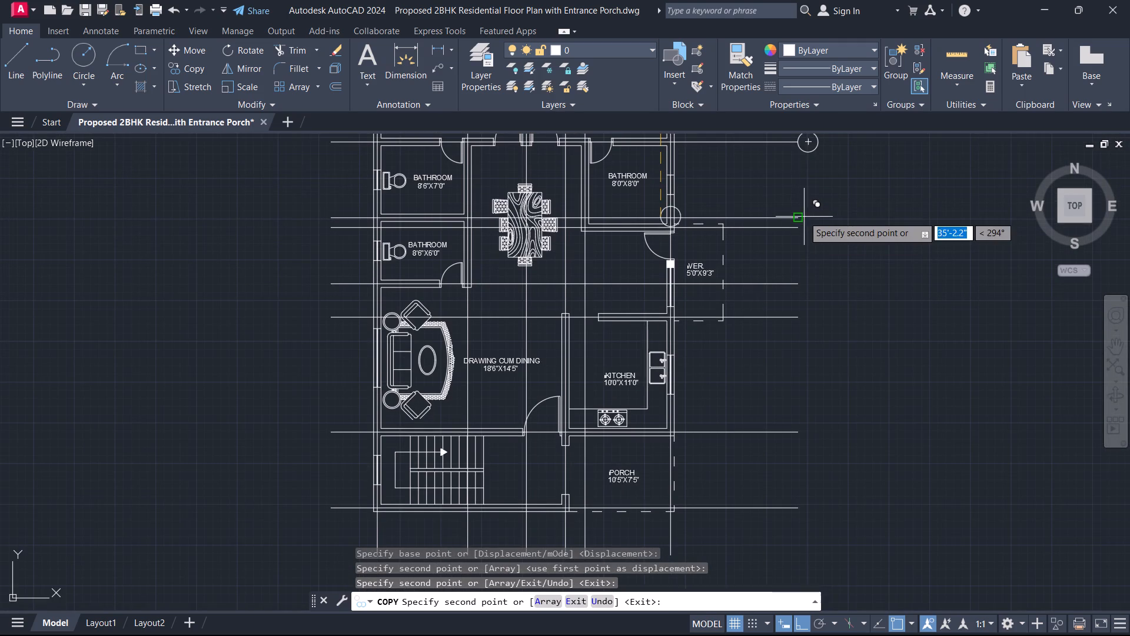
left_click(803, 215)
Copy the bubble onto the four southernmost horizontal centre lines' east ends, skipping the closely spaced line below the third bubble.
scroll(796, 229, "up", 4)
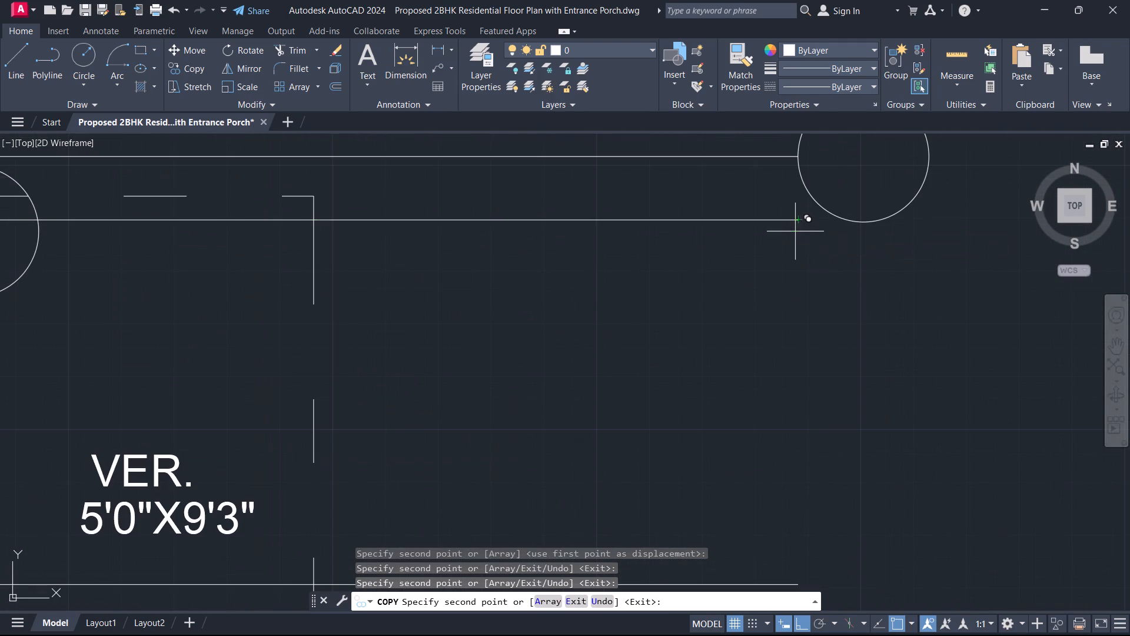
scroll(812, 319, "down", 4)
scroll(810, 370, "up", 2)
left_click(812, 354)
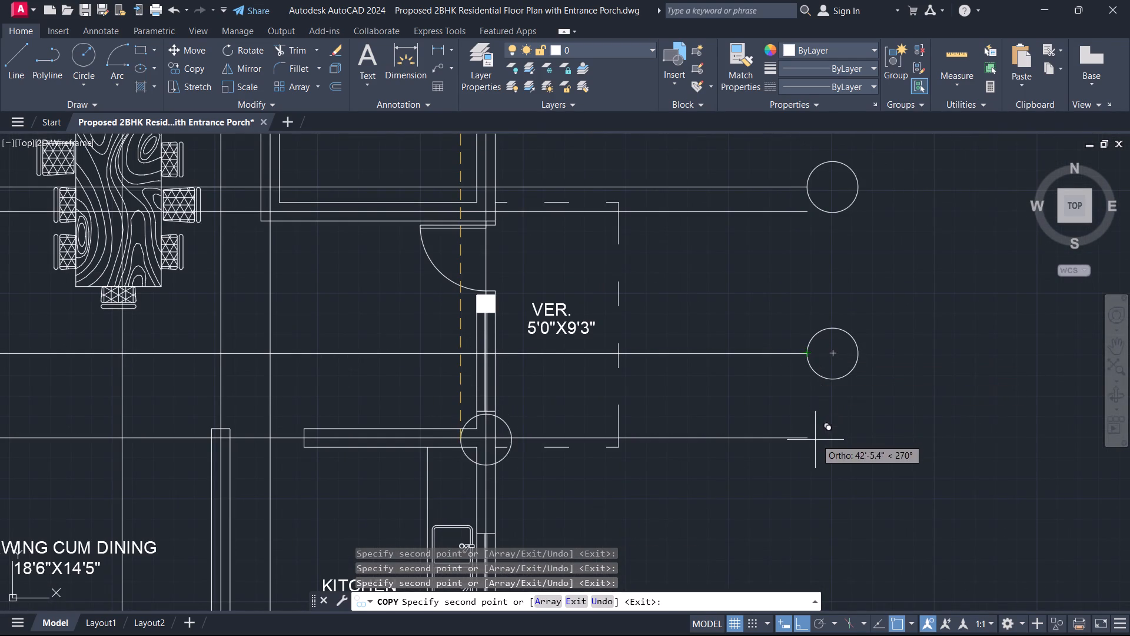
left_click(810, 443)
scroll(775, 347, "down", 1)
middle_click_drag(768, 327, 749, 78)
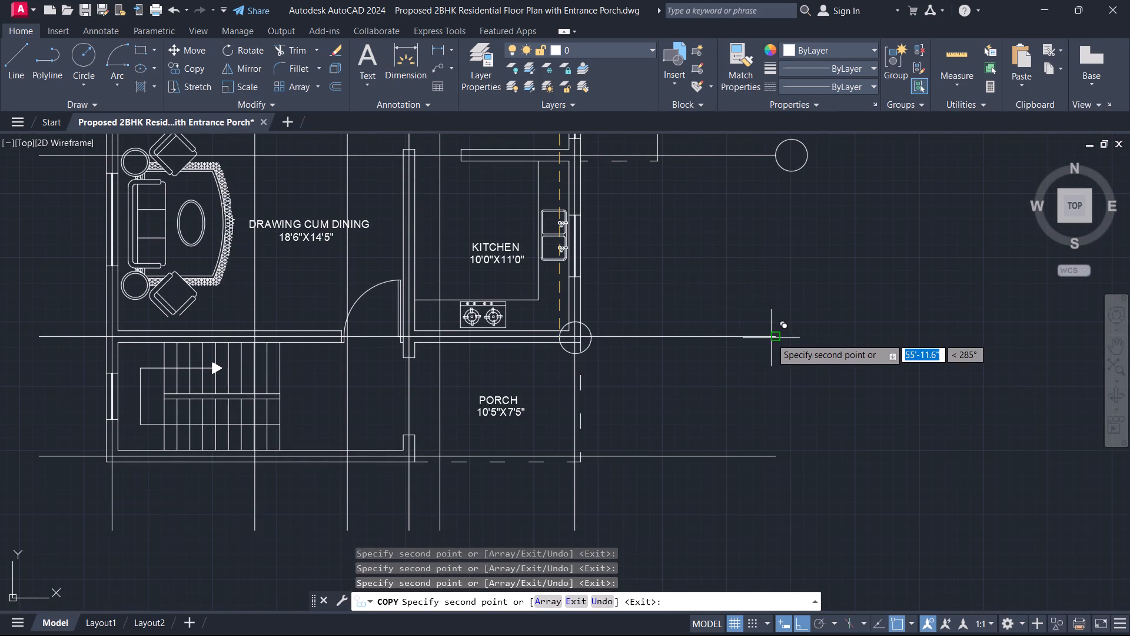
left_click(773, 338)
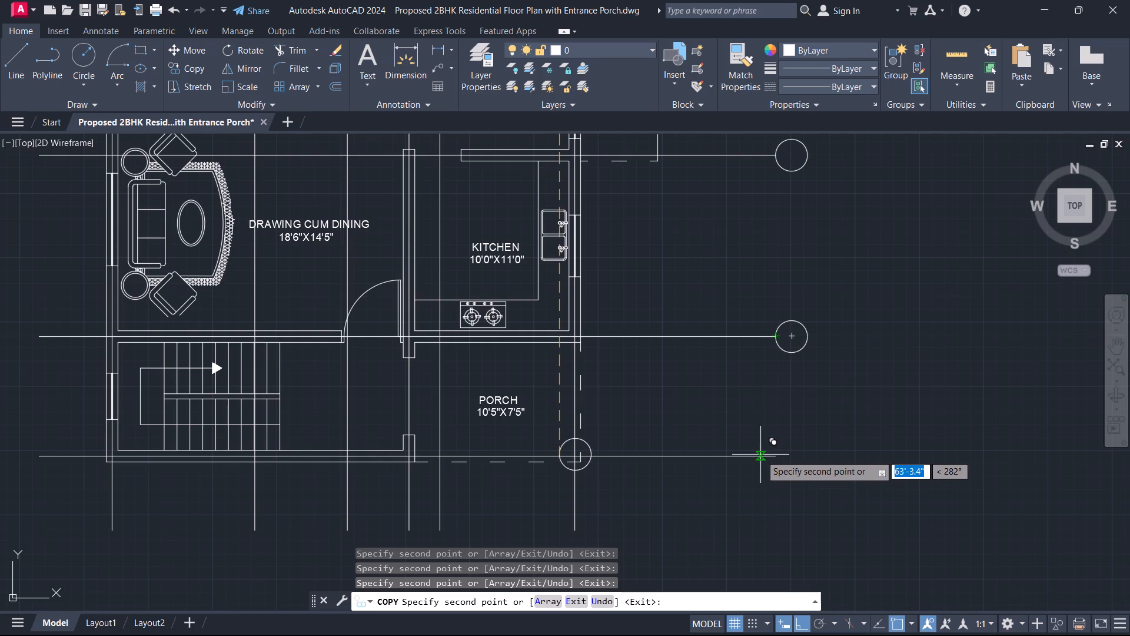
left_click(776, 456)
key("Escape")
Stretch the east end of the unbubbled horizontal centre line farther east, past the neighbouring bubble beside the verandah.
scroll(760, 224, "down", 1)
middle_click_drag(760, 224, 746, 401)
scroll(750, 289, "up", 2)
left_click_drag(755, 274, 754, 266)
left_click(722, 227)
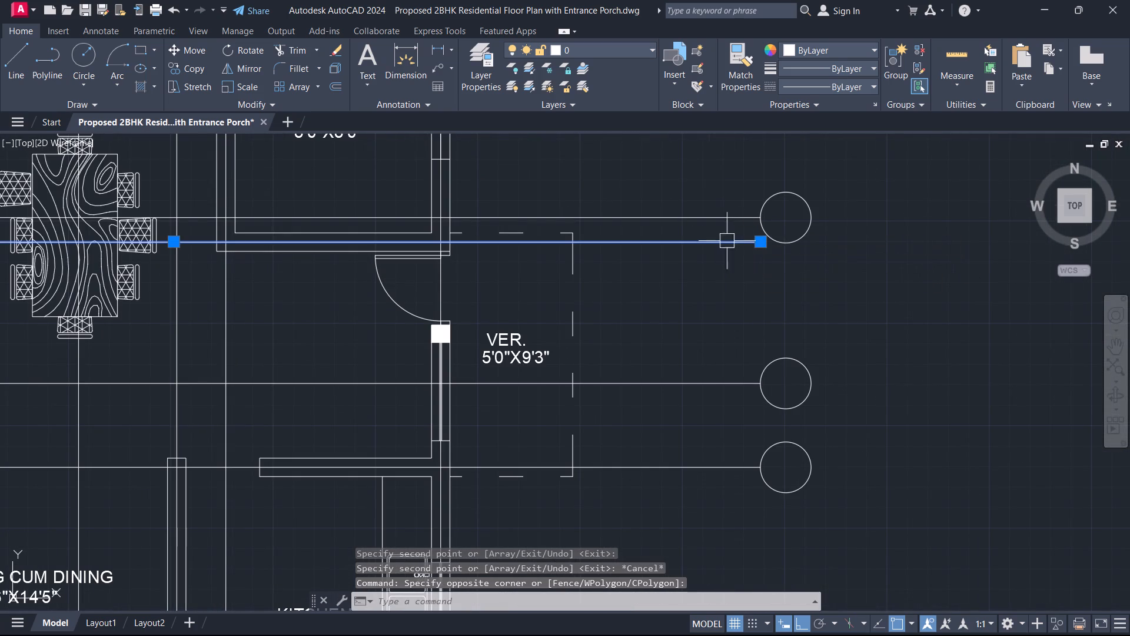
left_click_drag(757, 244, 763, 243)
left_click(947, 256)
key("Escape")
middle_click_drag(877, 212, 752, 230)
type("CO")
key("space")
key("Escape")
Copy the neighbouring bubble by its west quadrant onto the east end of the extended horizontal centre line.
left_click(693, 238)
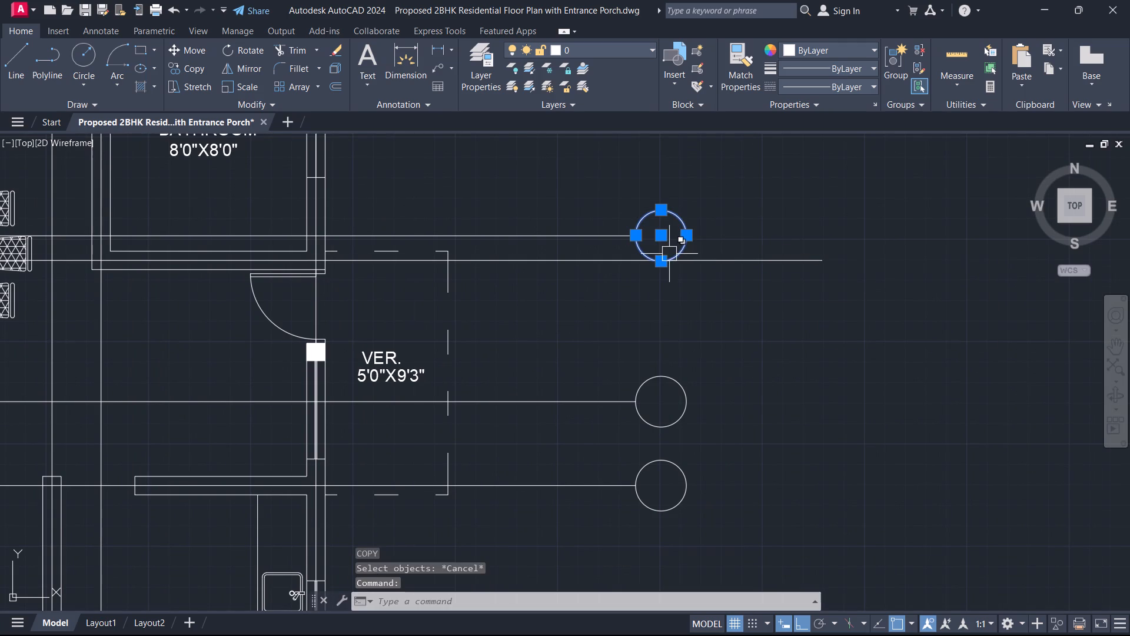
key("c")
key("o")
key("space")
left_click(634, 231)
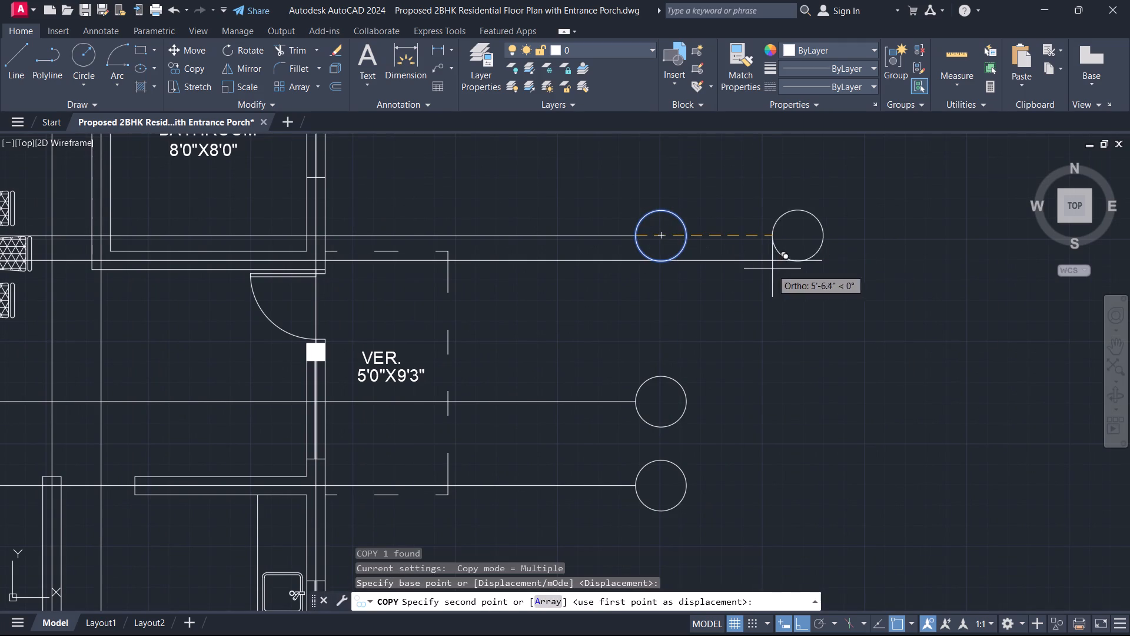
left_click(818, 259)
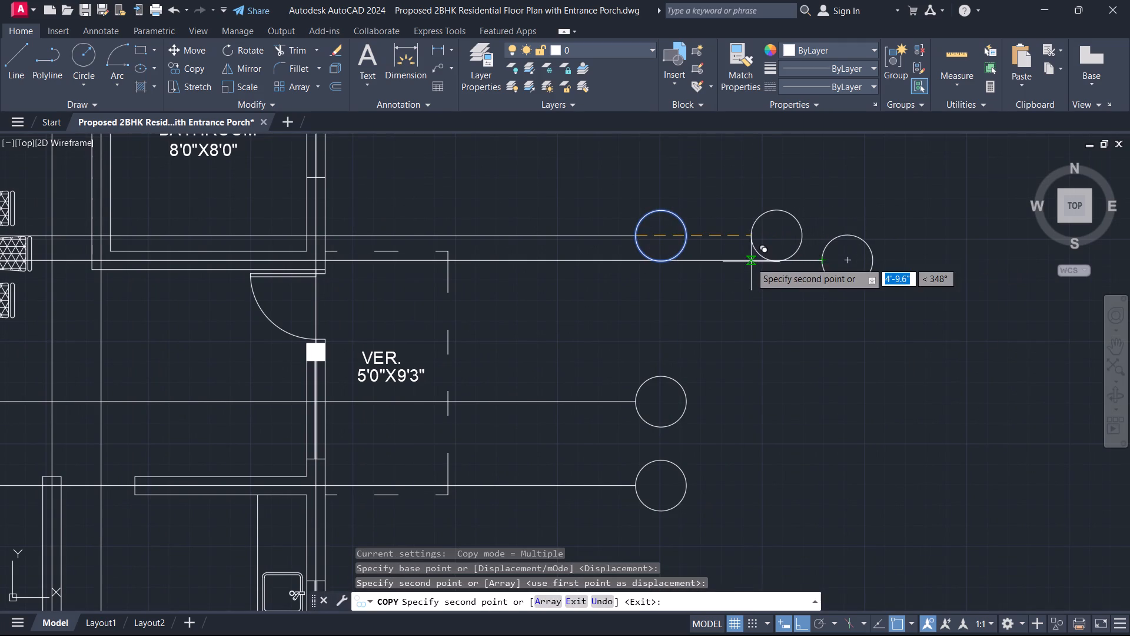
key("Escape")
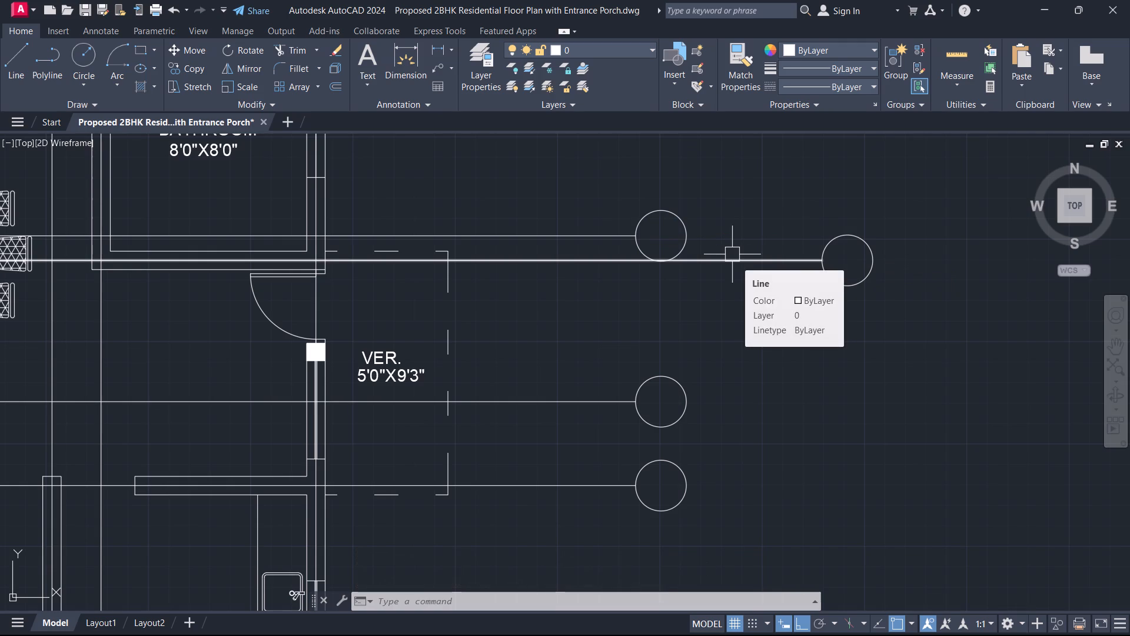
Add multiline text "A" with a 6" height in the empty space northwest of the westernmost top bubble.
scroll(752, 271, "down", 3)
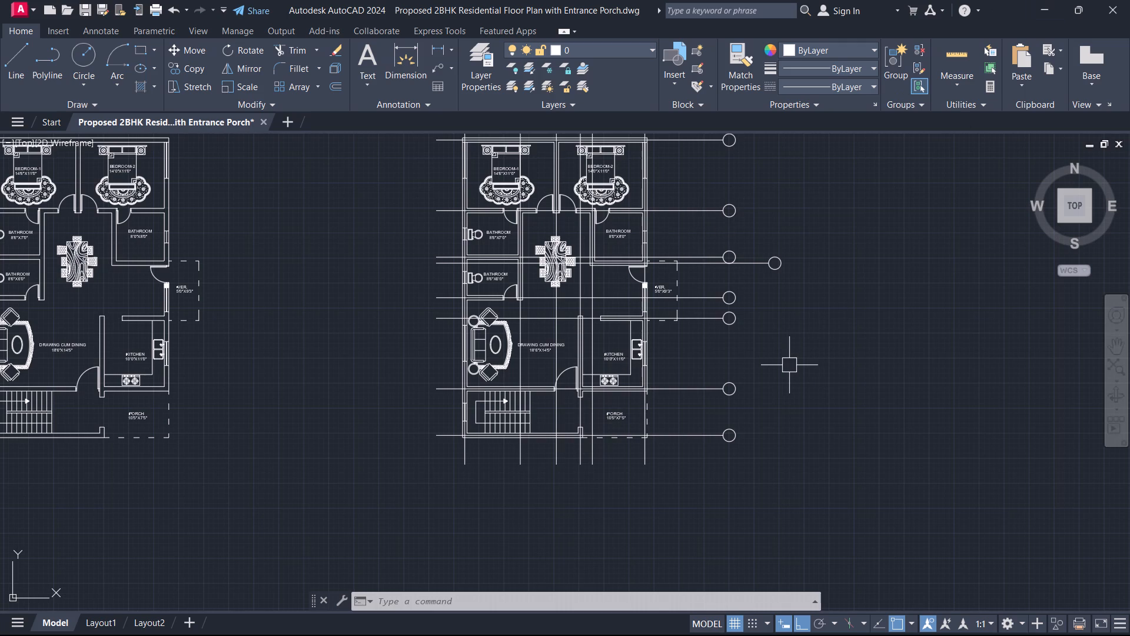
middle_click_drag(737, 315, 742, 547)
scroll(420, 258, "up", 1)
scroll(501, 331, "up", 1)
middle_click_drag(501, 329, 508, 264)
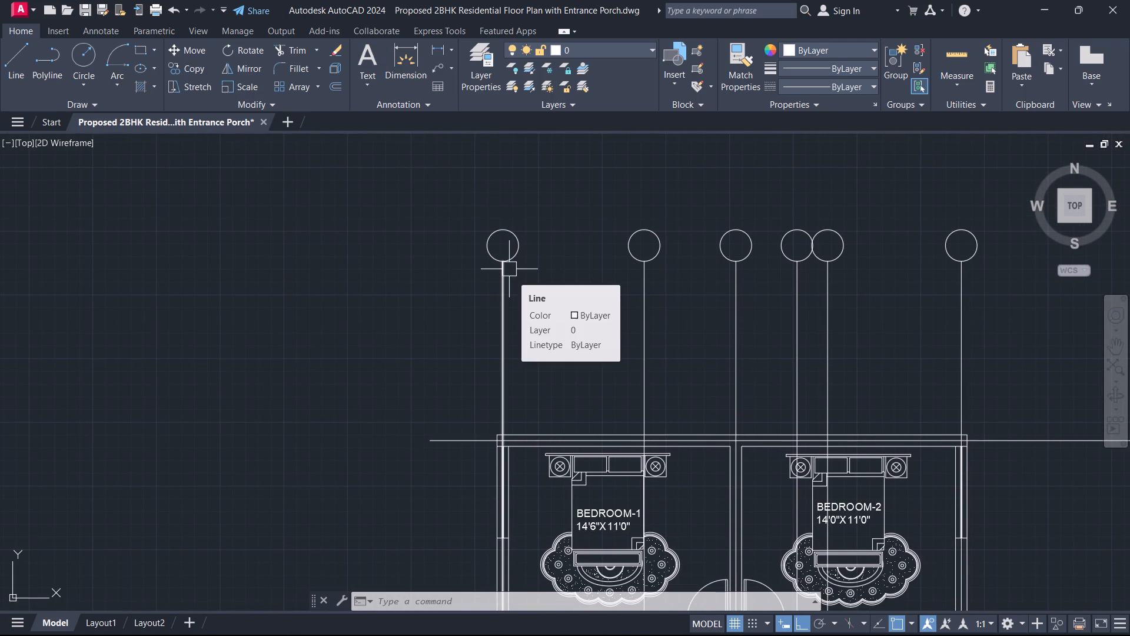
type("T")
key("space")
left_click(294, 182)
left_click(450, 240)
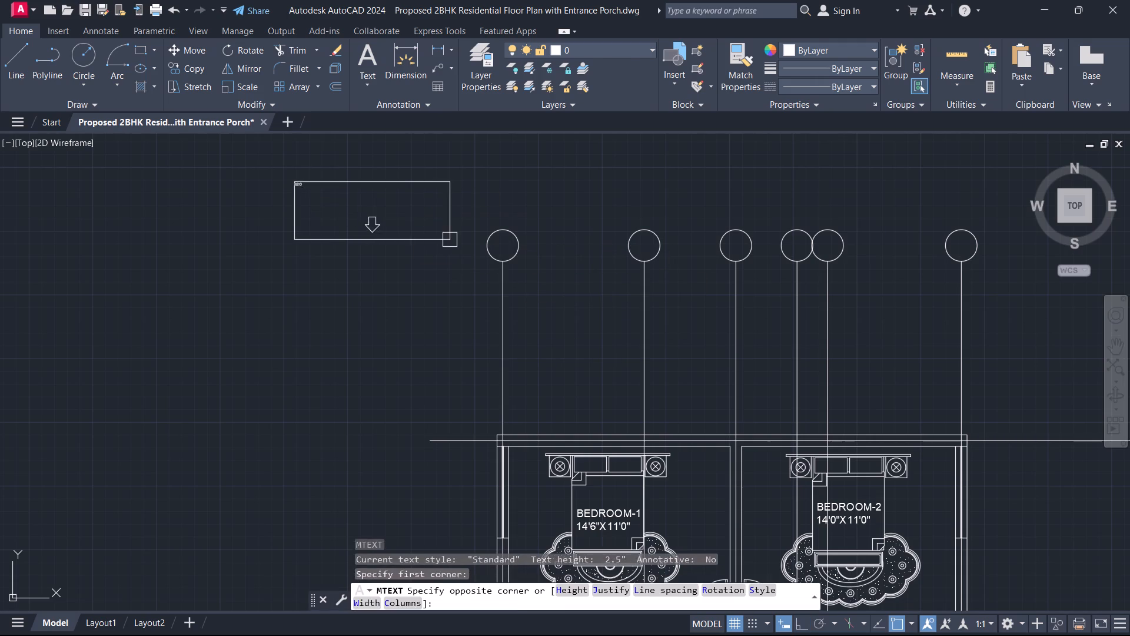
key("a")
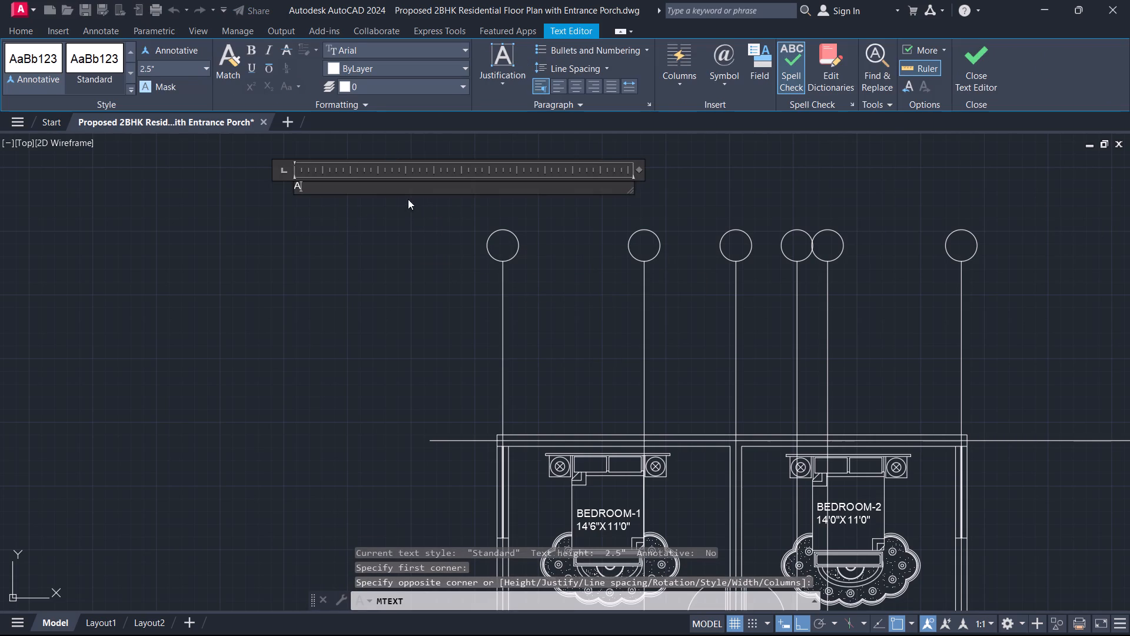
left_click_drag(380, 188, 162, 143)
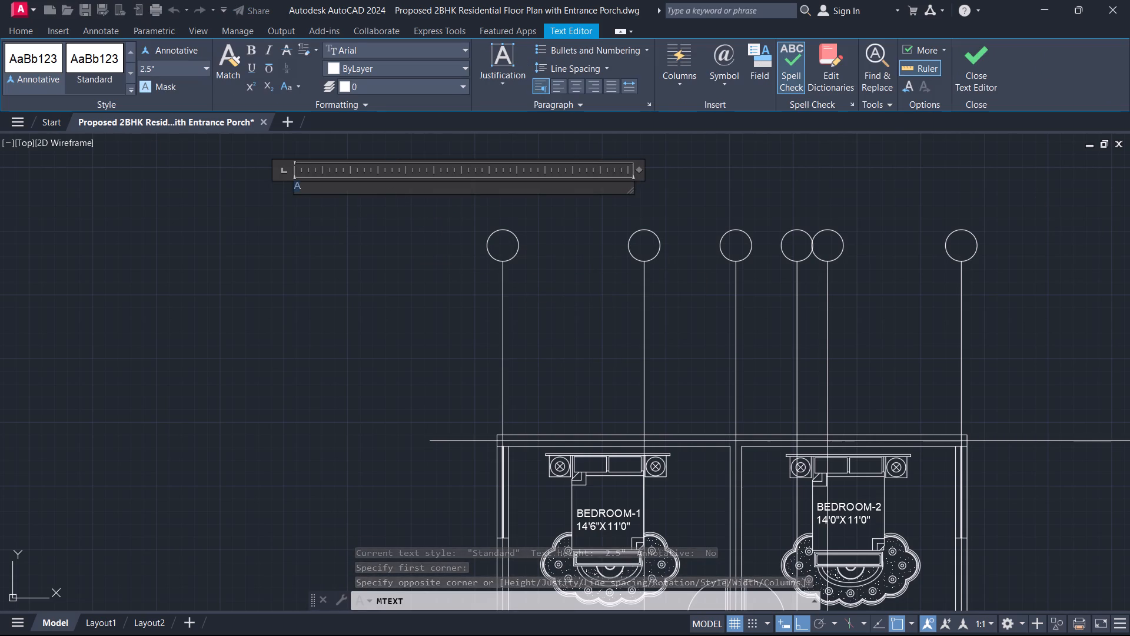
left_click_drag(157, 67, 104, 61)
key("6")
key("Return")
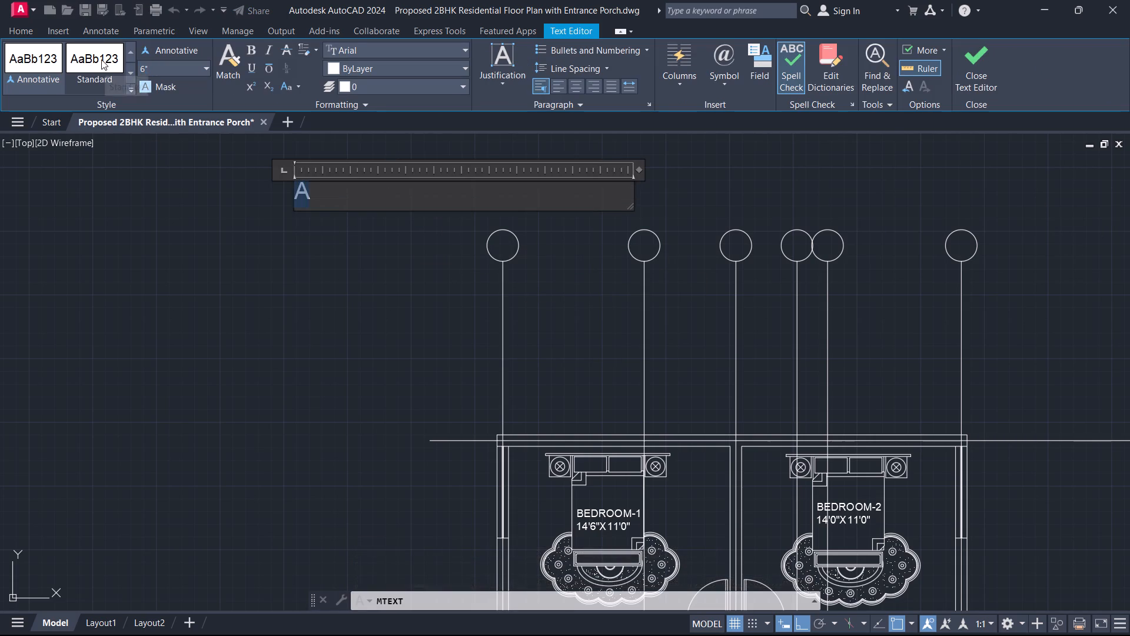
left_click(990, 59)
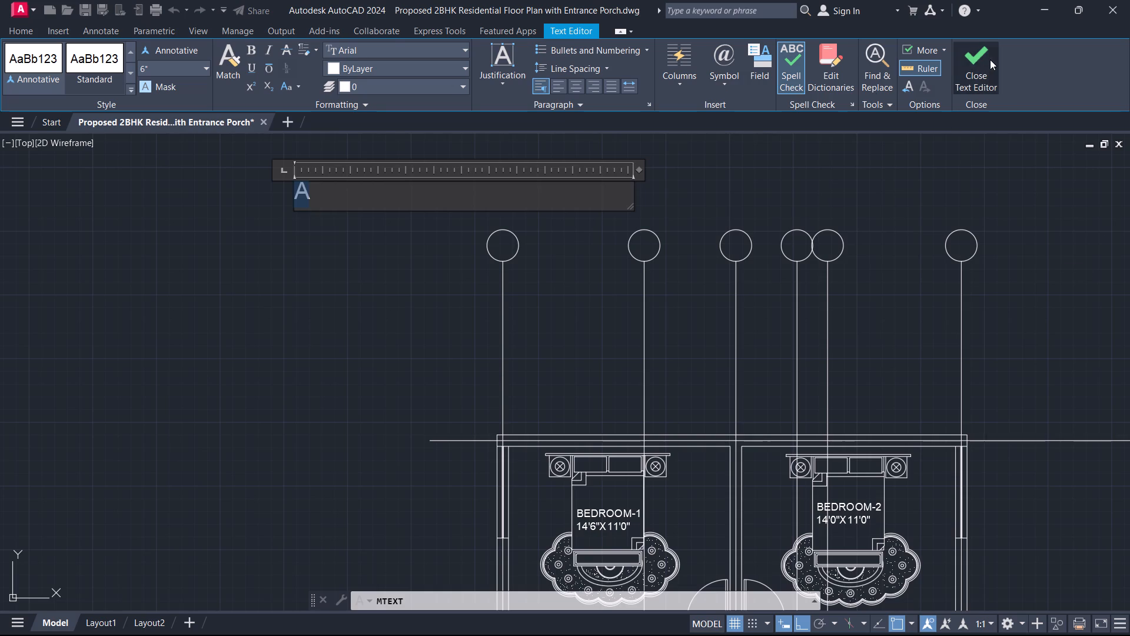
Set the text height of the letter A to 10".
scroll(370, 206, "up", 1)
middle_click_drag(361, 199, 520, 253)
left_click_drag(428, 251, 418, 239)
left_click(394, 222)
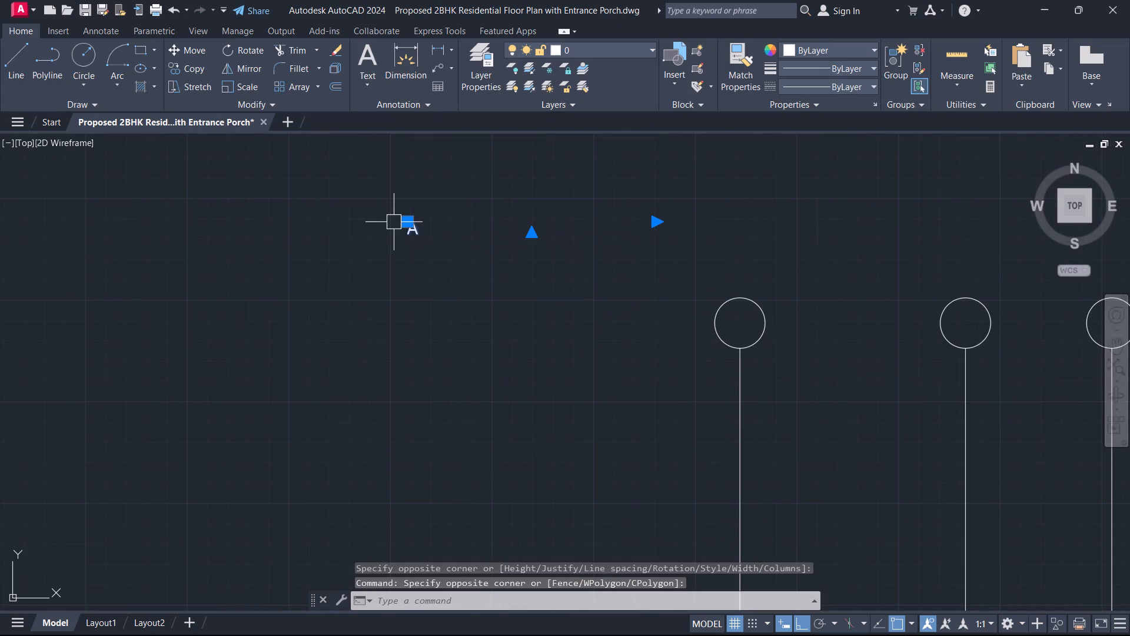
double_click(424, 232)
left_click(426, 233)
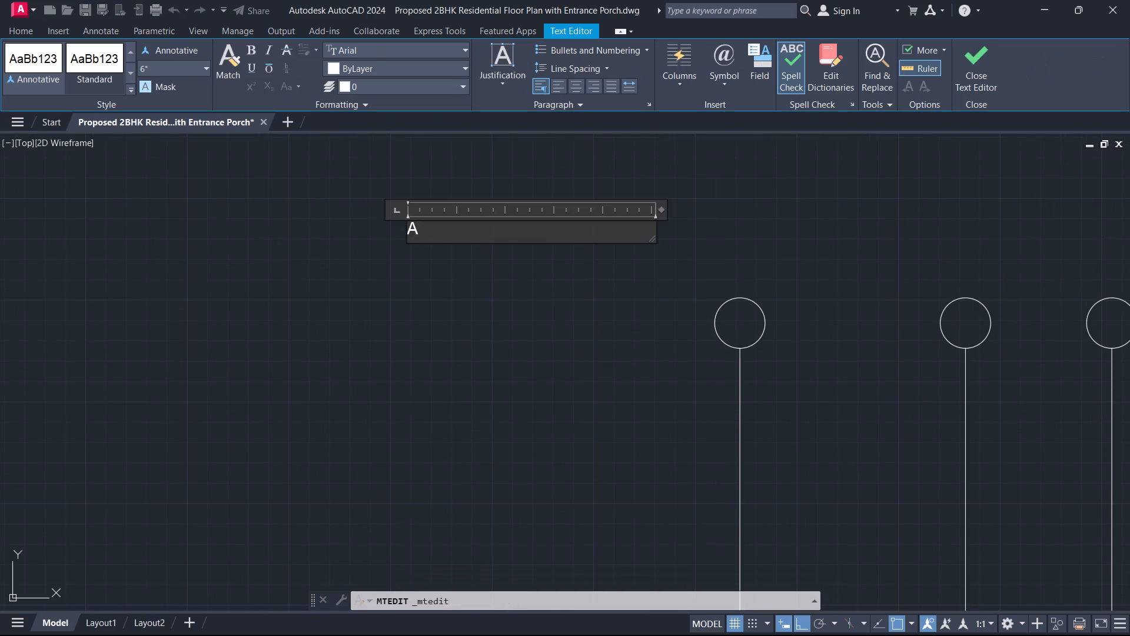
key("ctrl+a")
left_click(180, 71)
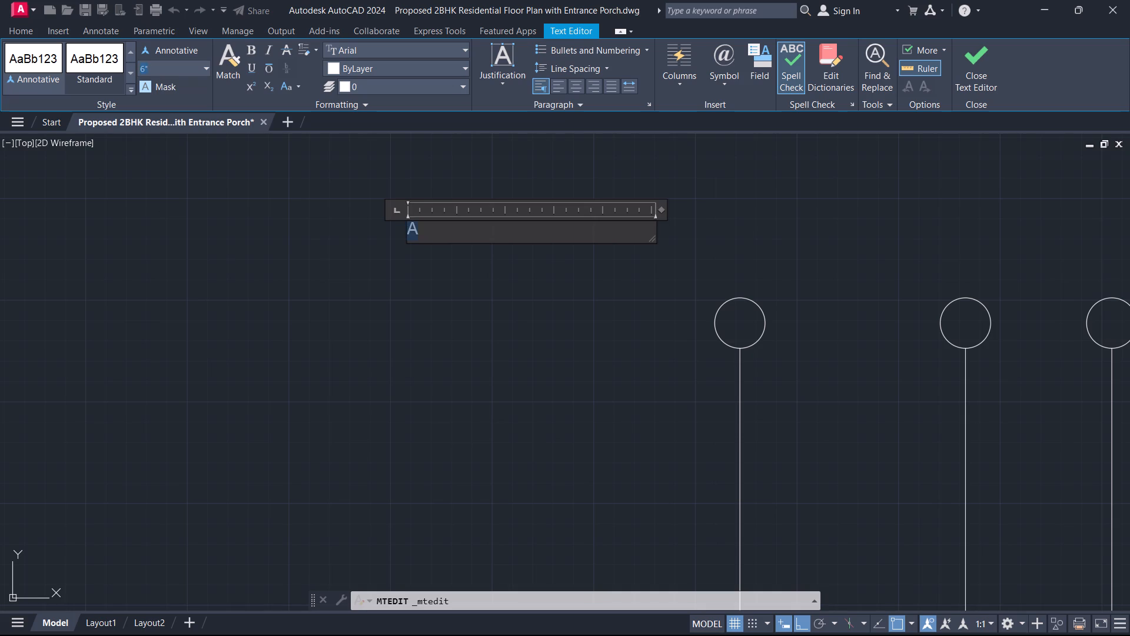
type("10")
key("Return")
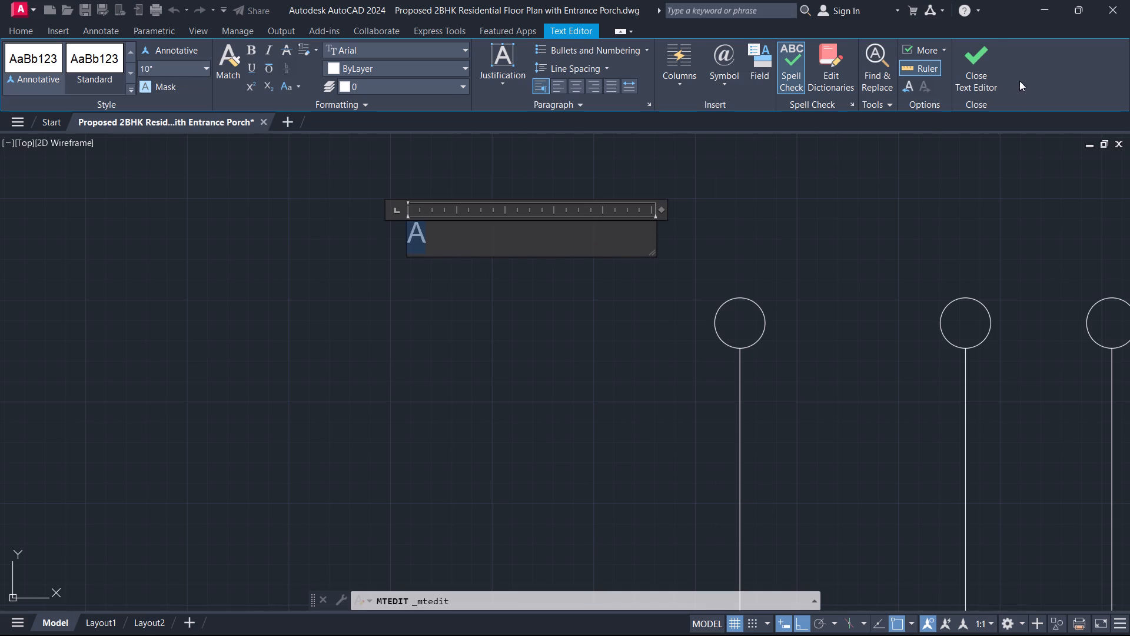
left_click_drag(994, 77, 989, 78)
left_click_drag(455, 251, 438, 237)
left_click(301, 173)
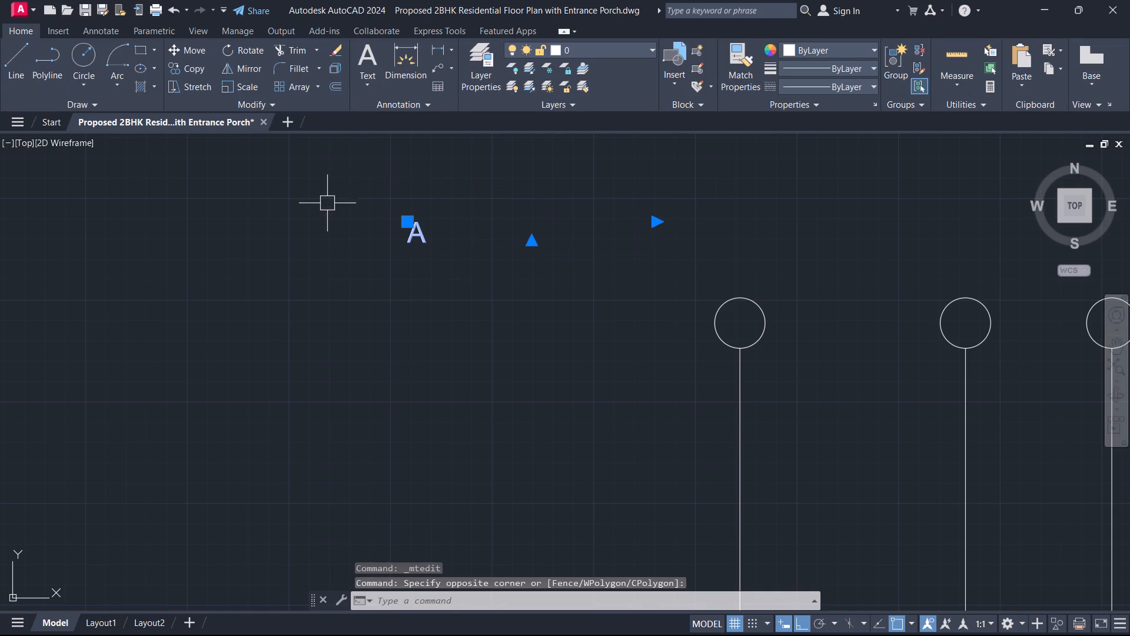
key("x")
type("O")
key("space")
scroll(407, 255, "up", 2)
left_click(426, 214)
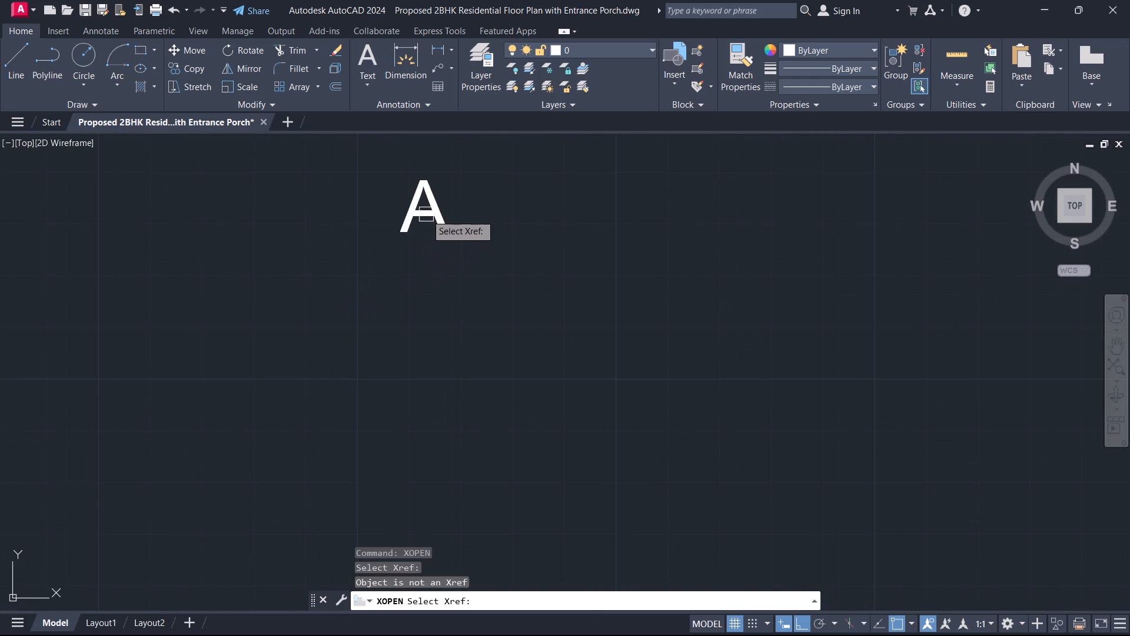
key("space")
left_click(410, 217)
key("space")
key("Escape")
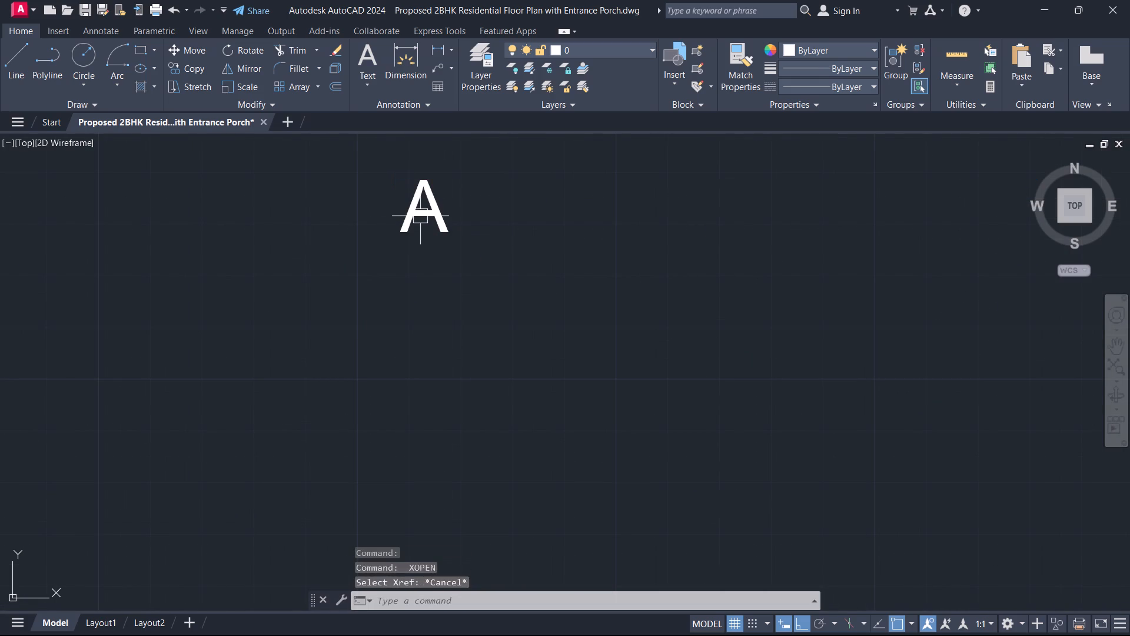
Copy the loose letter A from its top point into the middle of the westernmost top bubble.
key("c")
type("O")
key("space")
left_click(416, 209)
key("space")
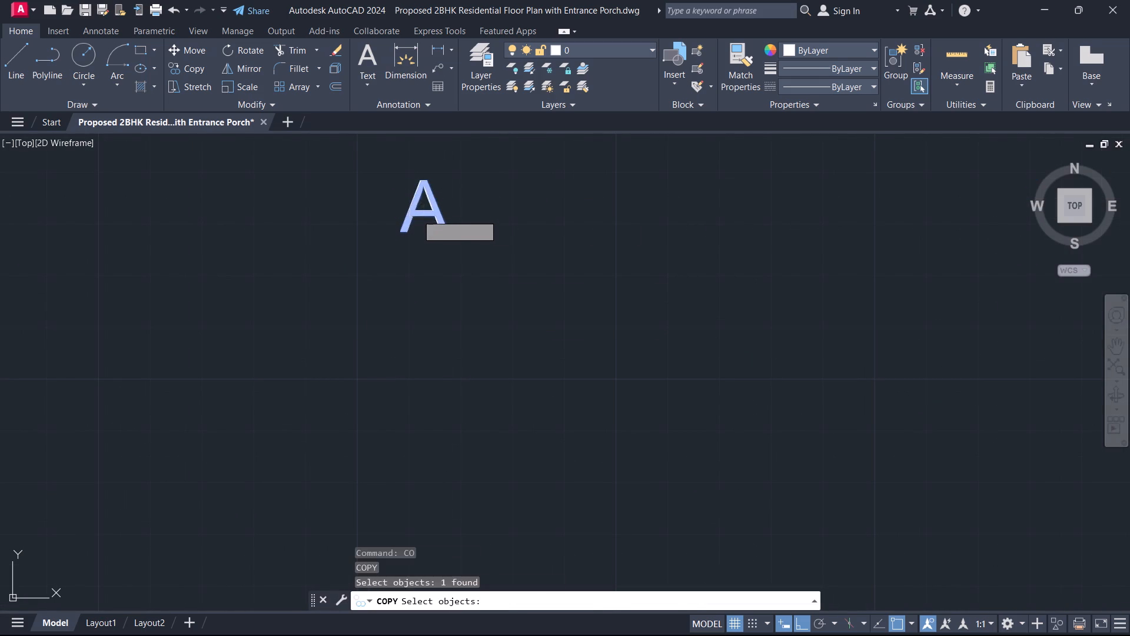
scroll(423, 191, "down", 2)
middle_click_drag(424, 191, 426, 268)
scroll(424, 272, "up", 2)
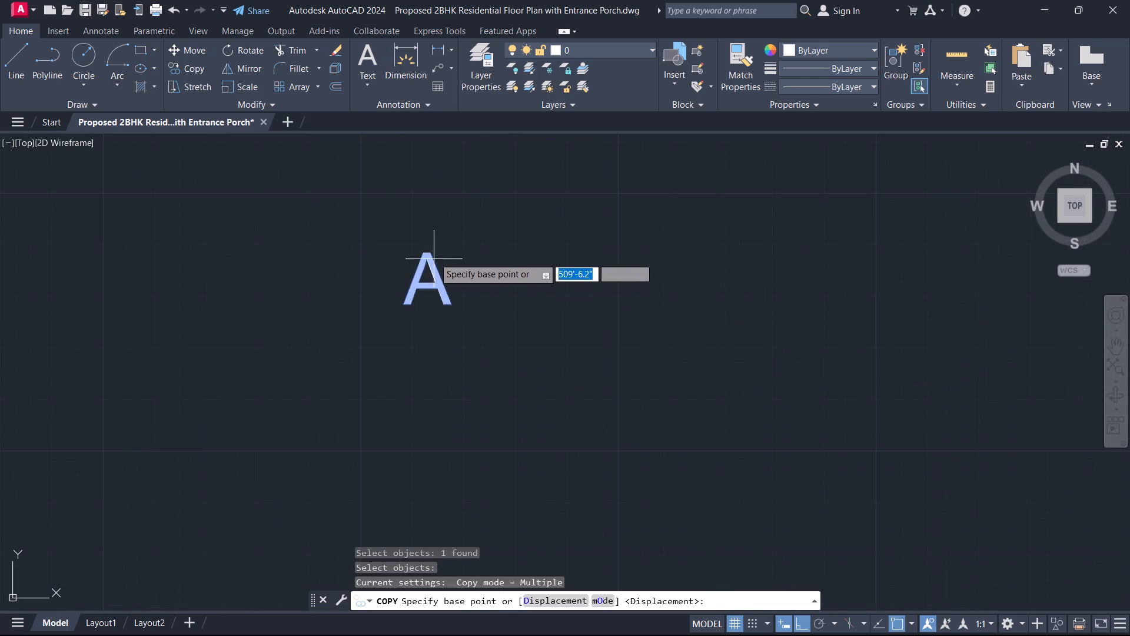
left_click(430, 252)
scroll(585, 346, "down", 2)
middle_click_drag(586, 343, 298, 223)
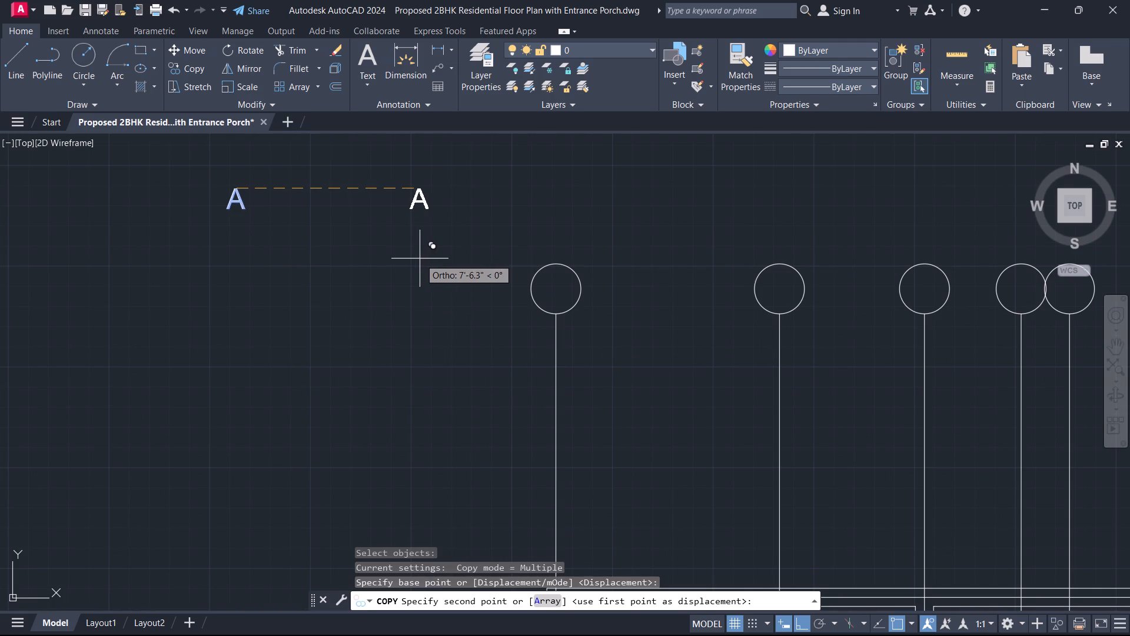
key("F8")
scroll(551, 314, "up", 3)
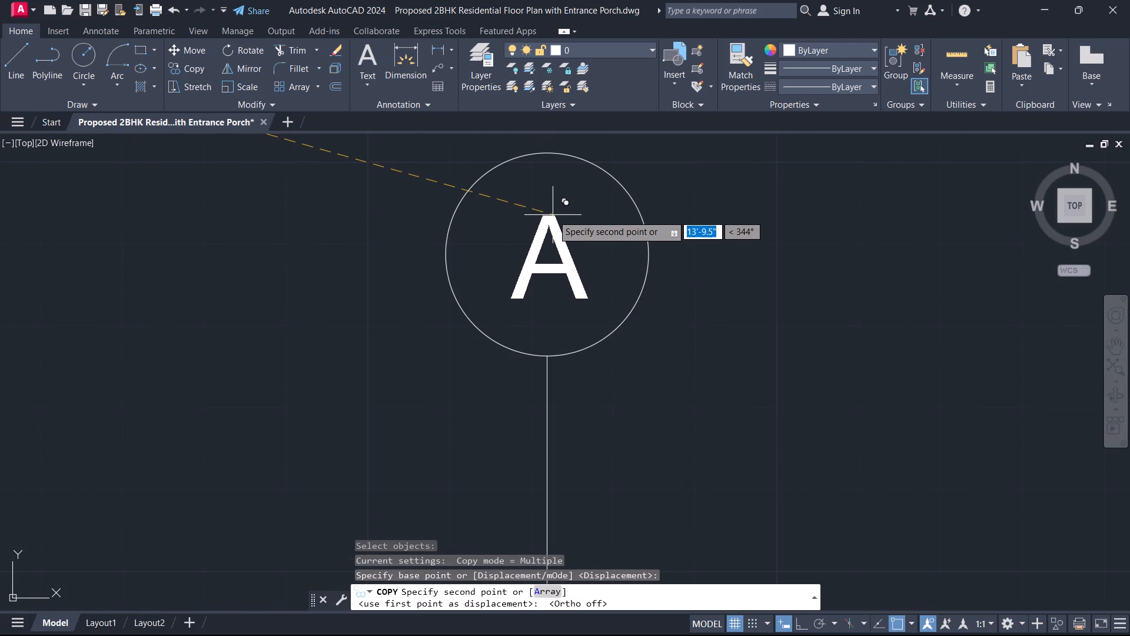
left_click(550, 213)
key("Escape")
Copy the letter A, using its bubble's top quadrant as base point, to the top quadrants of the other five top bubbles.
left_click(557, 235)
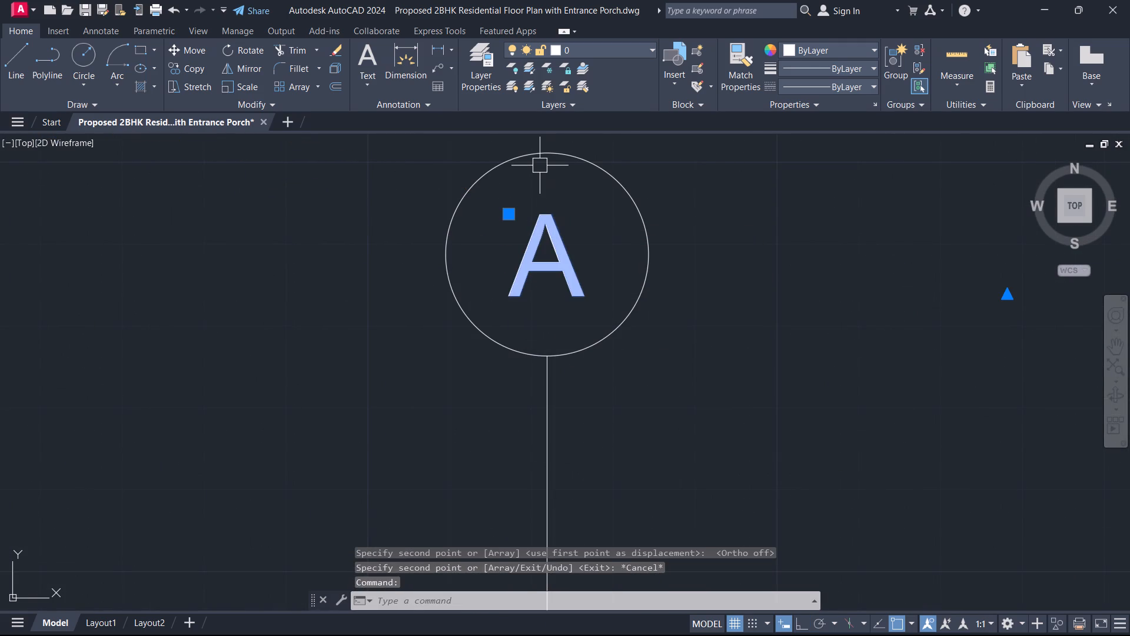
key("c")
key("o")
key("space")
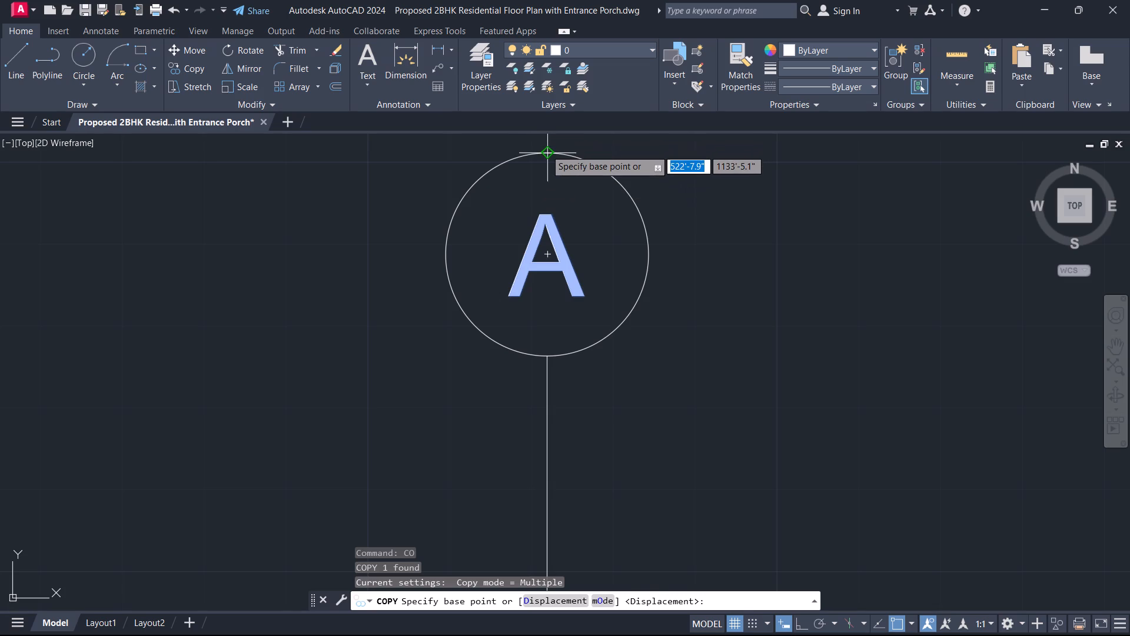
left_click(546, 150)
middle_click_drag(641, 247, 75, 251)
scroll(641, 247, "down", 1)
left_click(588, 190)
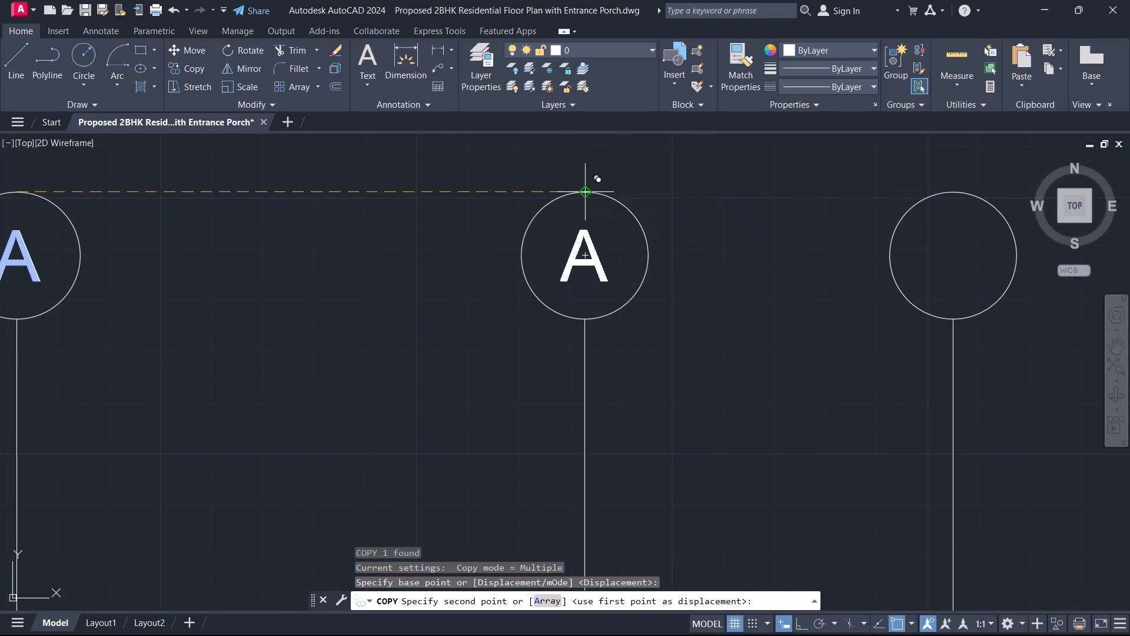
left_click(954, 192)
scroll(935, 222, "down", 2)
middle_click_drag(935, 222, 476, 270)
scroll(548, 276, "up", 1)
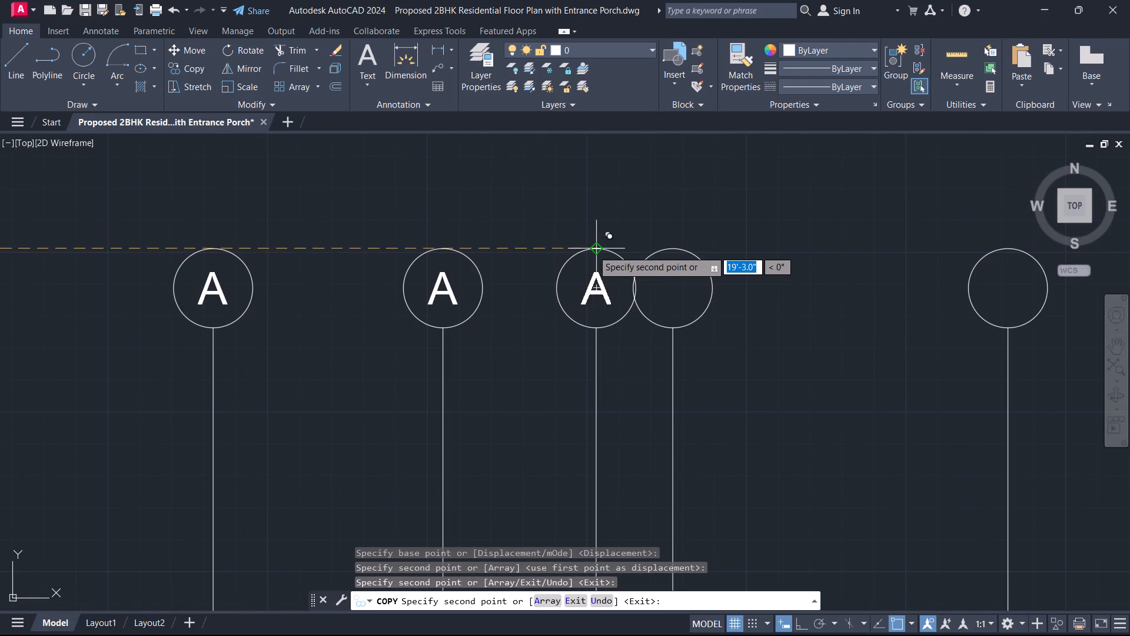
left_click(593, 249)
left_click(669, 249)
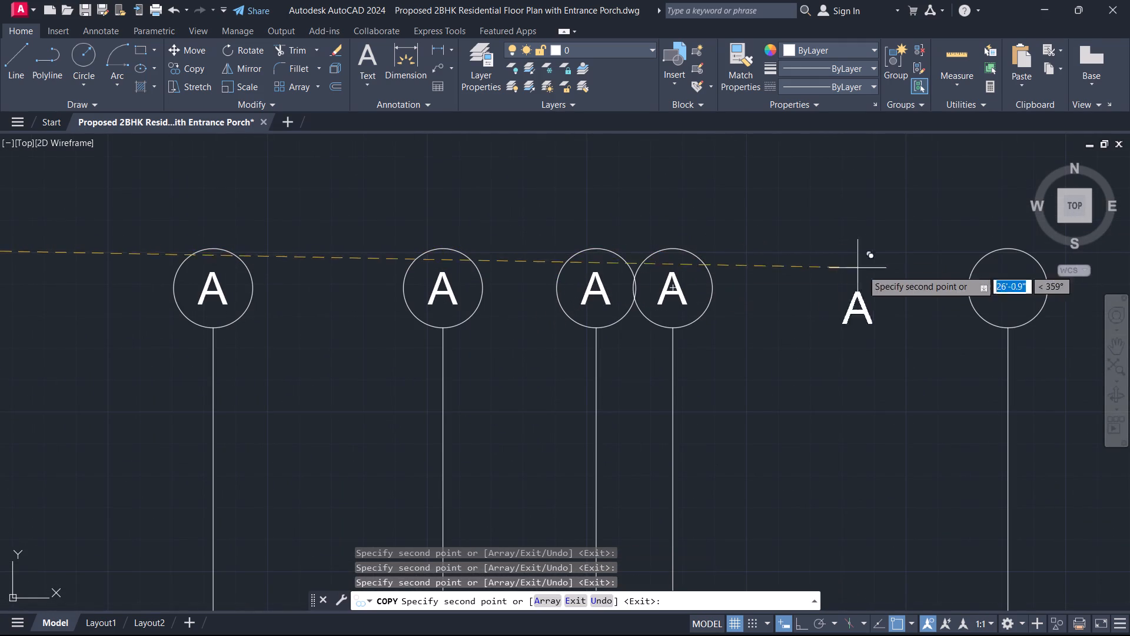
left_click(1006, 251)
middle_click_drag(972, 266, 686, 269)
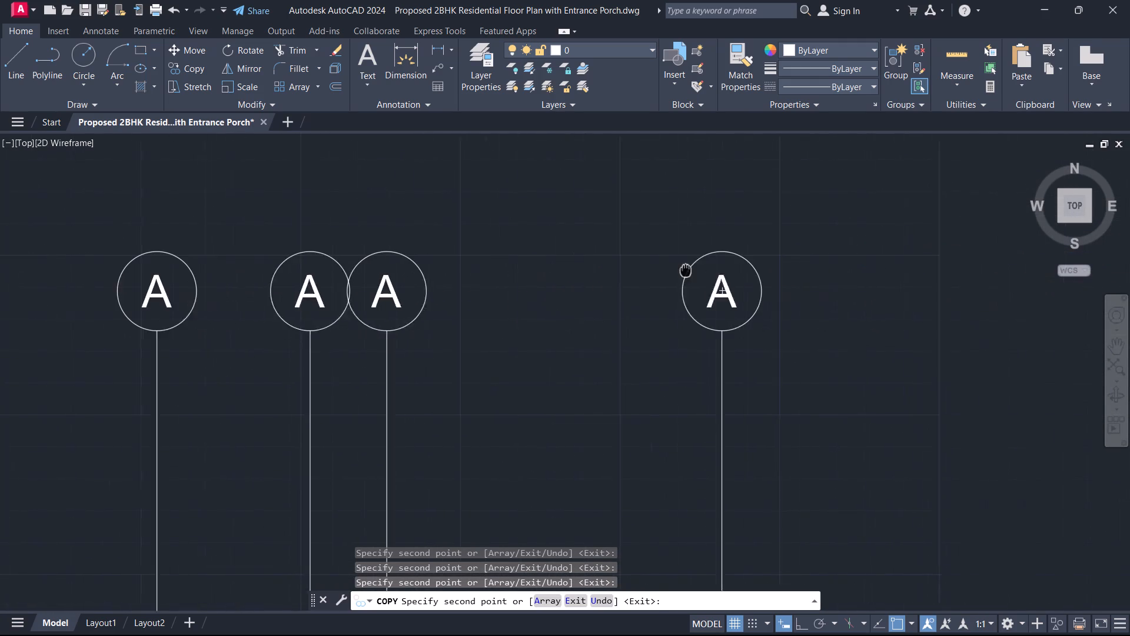
middle_click_drag(686, 269, 669, 268)
scroll(775, 264, "down", 2)
middle_click_drag(752, 257, 571, 299)
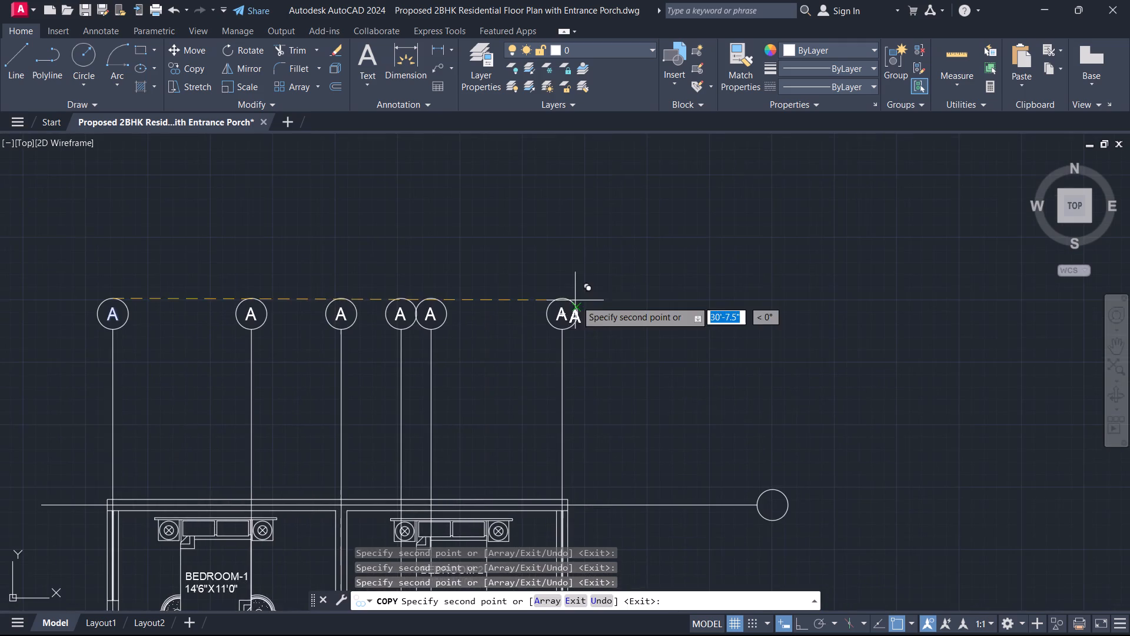
scroll(420, 315, "up", 1)
middle_click_drag(420, 315, 699, 296)
key("Escape")
scroll(499, 296, "up", 2)
key("Escape")
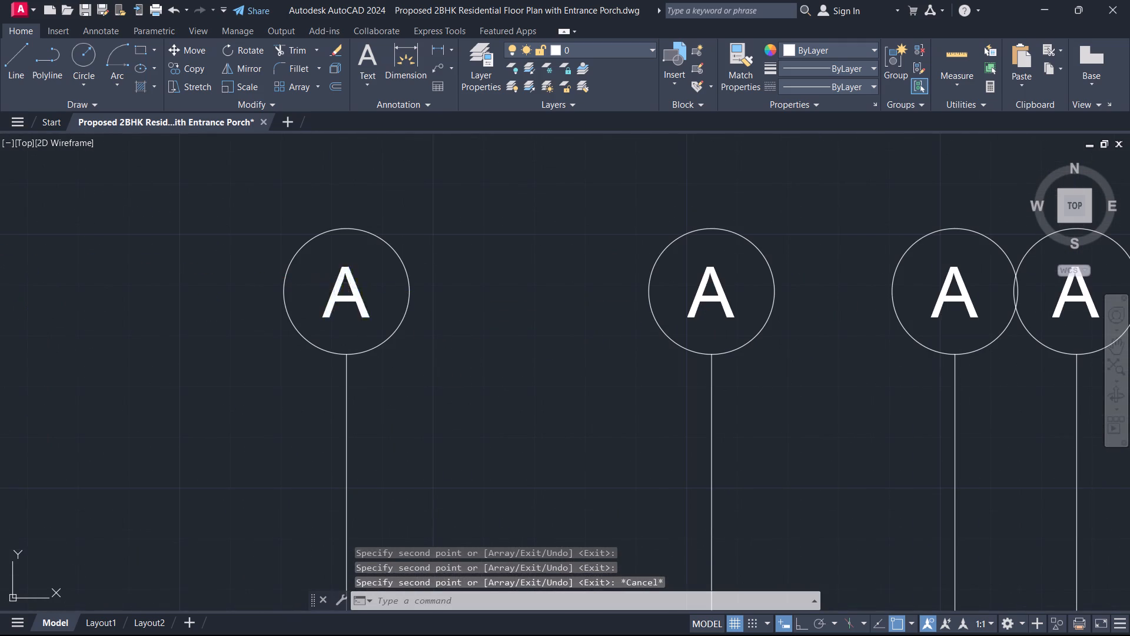
Change the letters in the second and third top bubbles from the west to B and C.
double_click(342, 289)
left_click_drag(367, 288, 291, 293)
key("b")
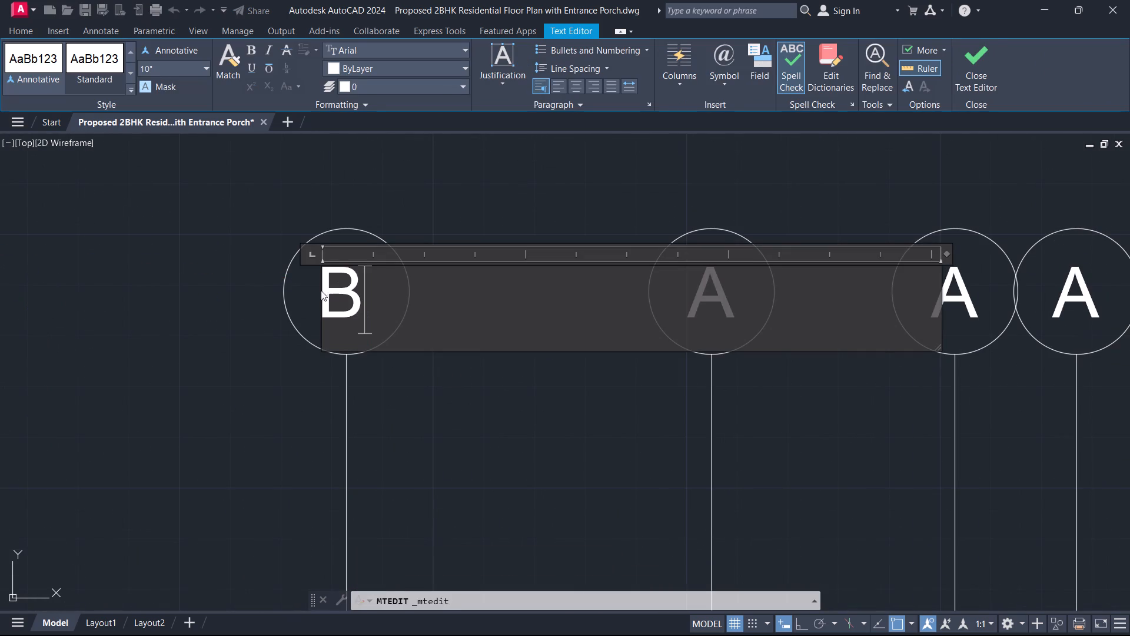
left_click(973, 71)
double_click(710, 294)
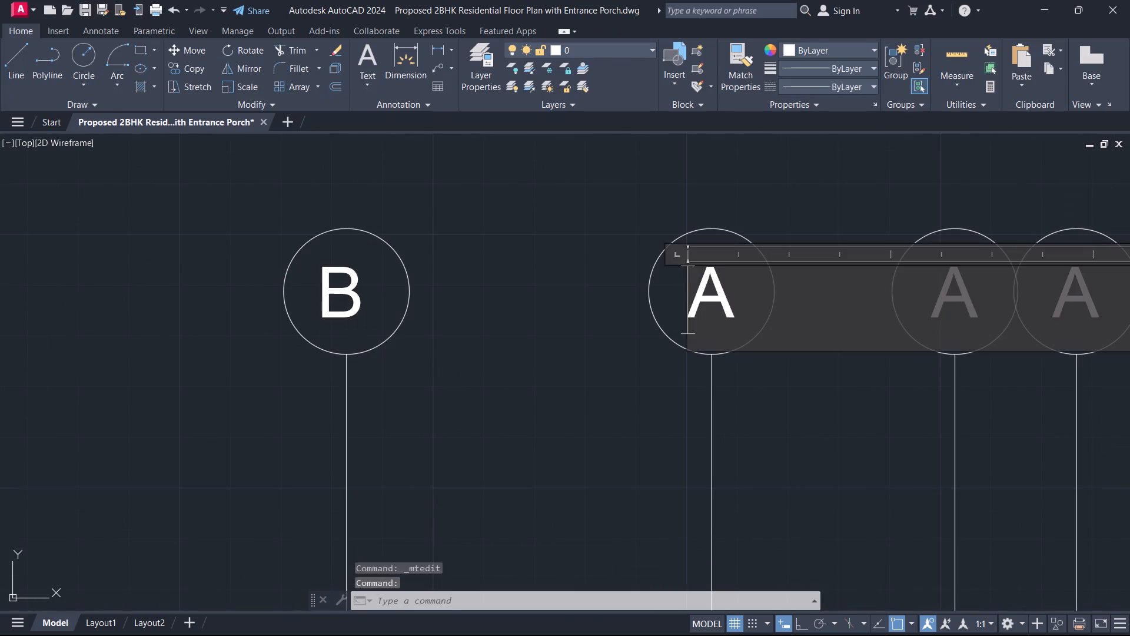
left_click_drag(733, 296, 572, 294)
key("c")
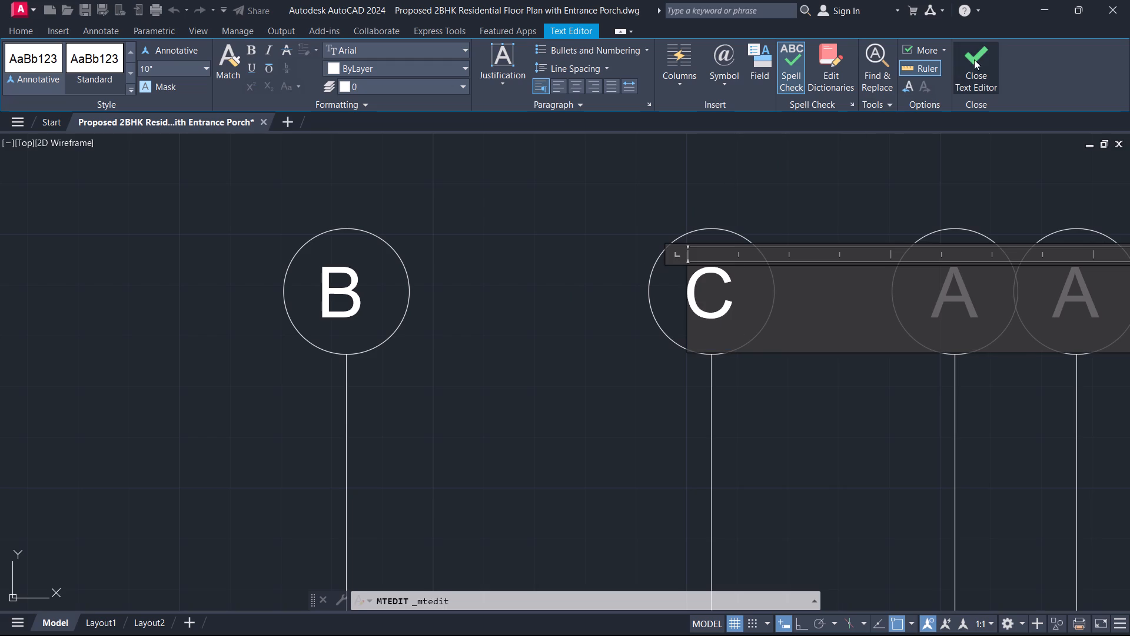
left_click(974, 59)
Change the letters in the two overlapping top bubbles east of bubble C to D and E.
scroll(737, 362, "down", 1)
middle_click_drag(737, 363, 394, 373)
scroll(506, 347, "up", 1)
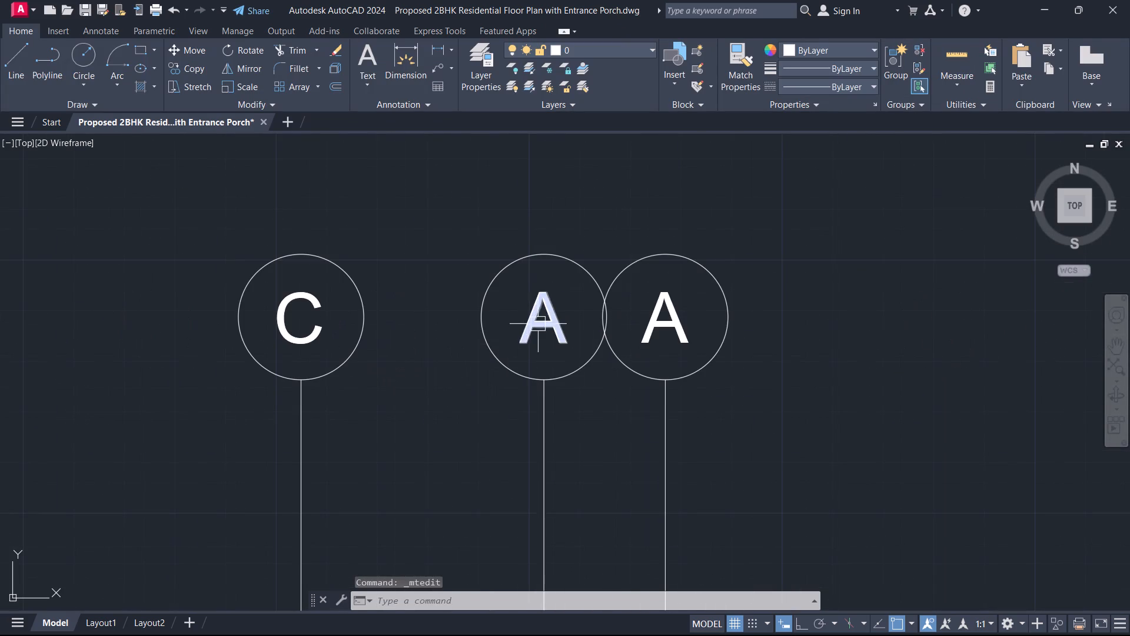
double_click(539, 322)
left_click_drag(593, 316, 450, 320)
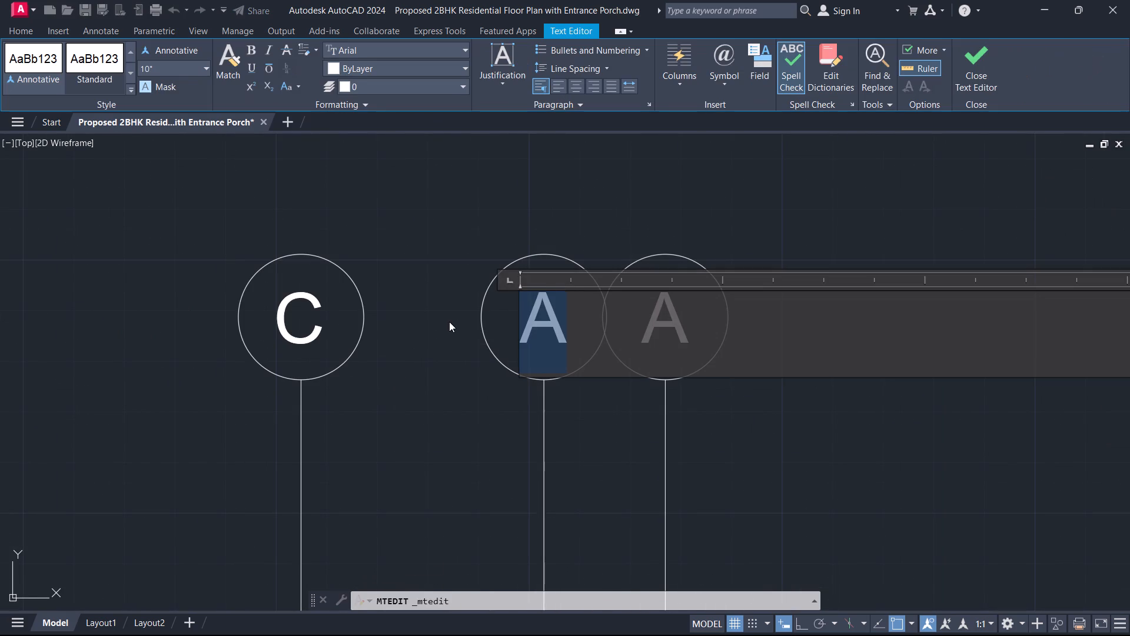
key("d")
left_click(610, 203)
double_click(680, 329)
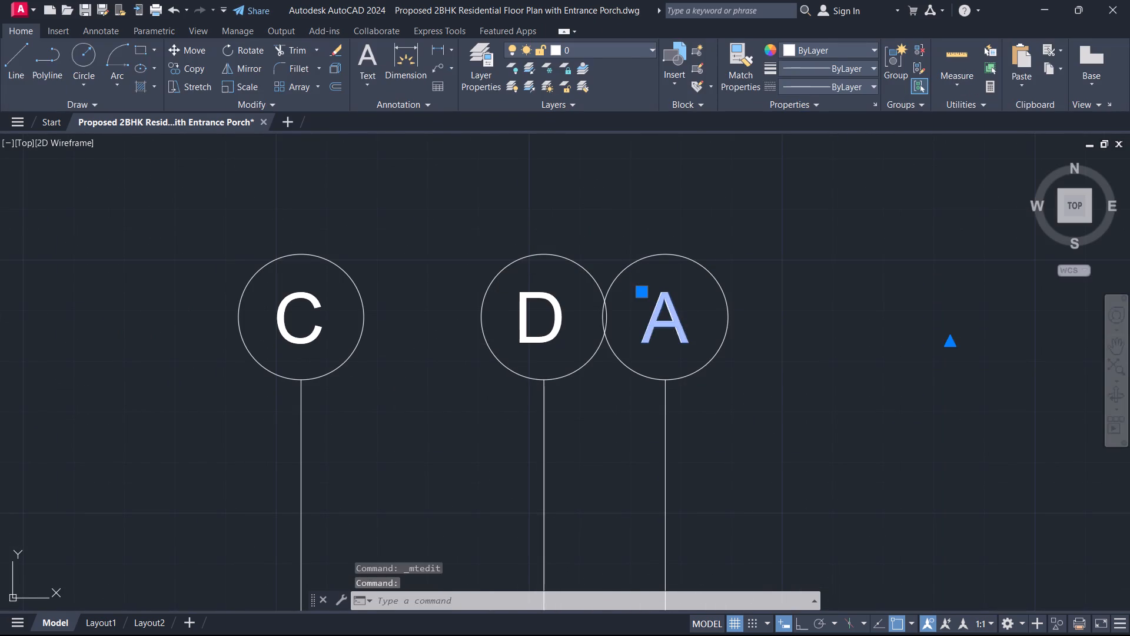
left_click_drag(707, 332, 591, 329)
key("e")
left_click(700, 204)
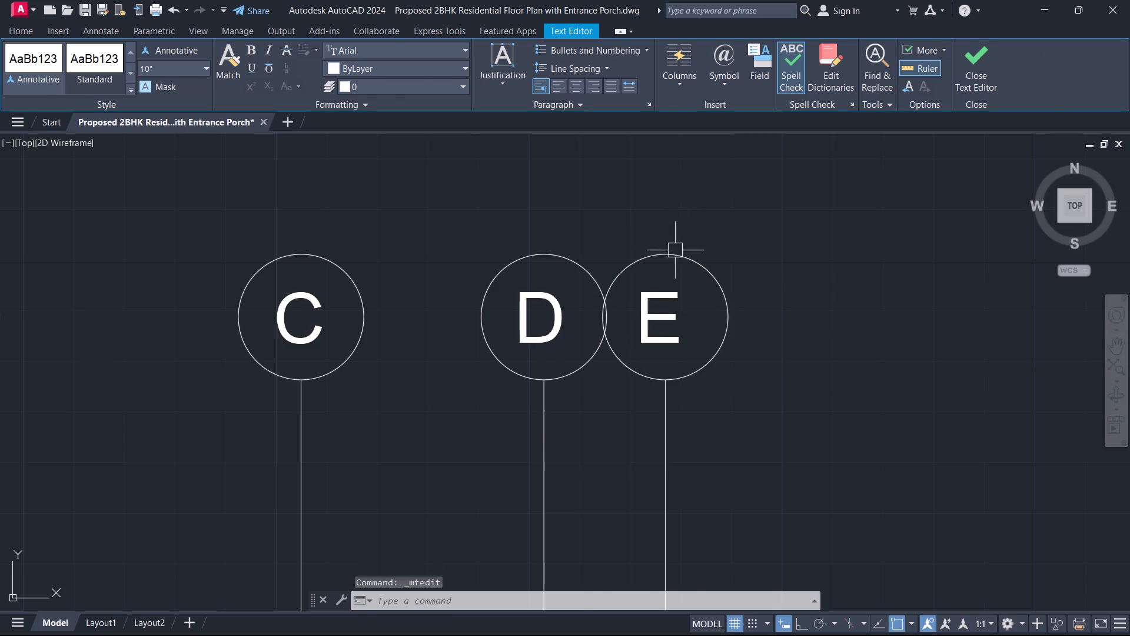
Copy the loose letter A northwest of the grid into the bubble at the east end of the northernmost horizontal centre line.
scroll(695, 303, "down", 4)
middle_click_drag(771, 387, 747, 395)
scroll(649, 372, "up", 1)
middle_click_drag(345, 279, 643, 336)
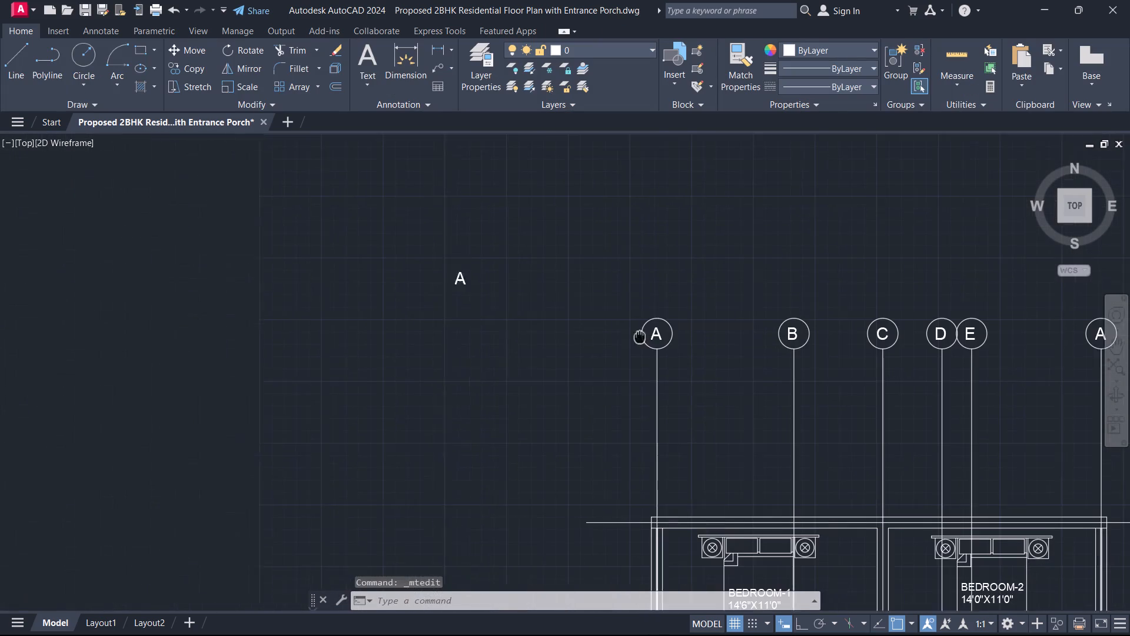
middle_click_drag(643, 336, 645, 336)
left_click_drag(556, 322, 528, 294)
left_click(447, 236)
key("c")
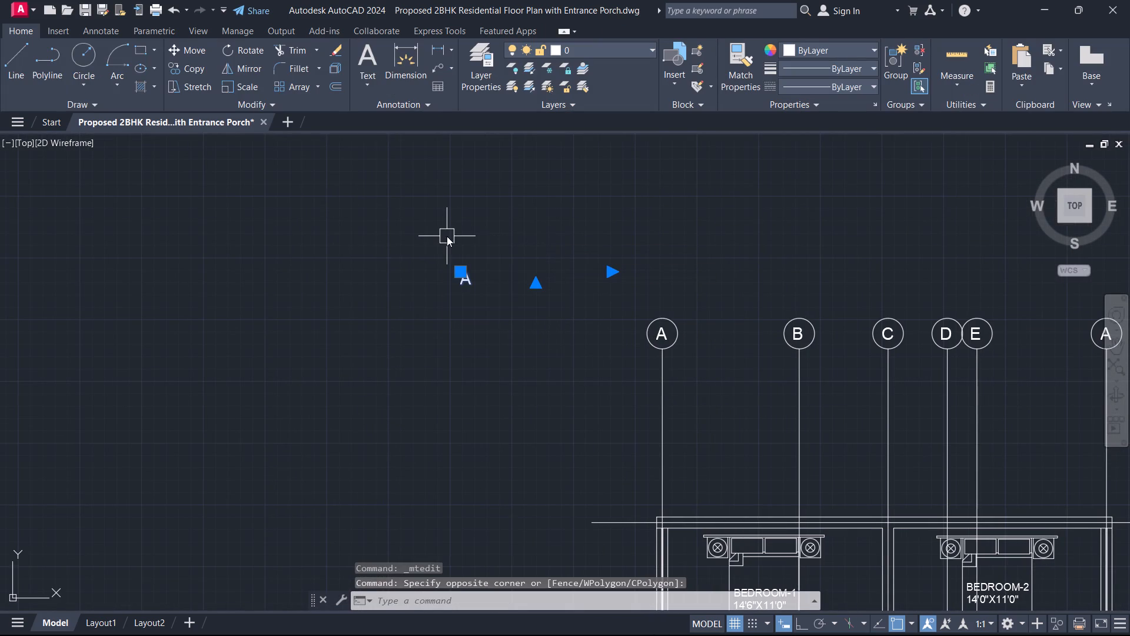
type("O")
key("space")
scroll(446, 236, "up", 2)
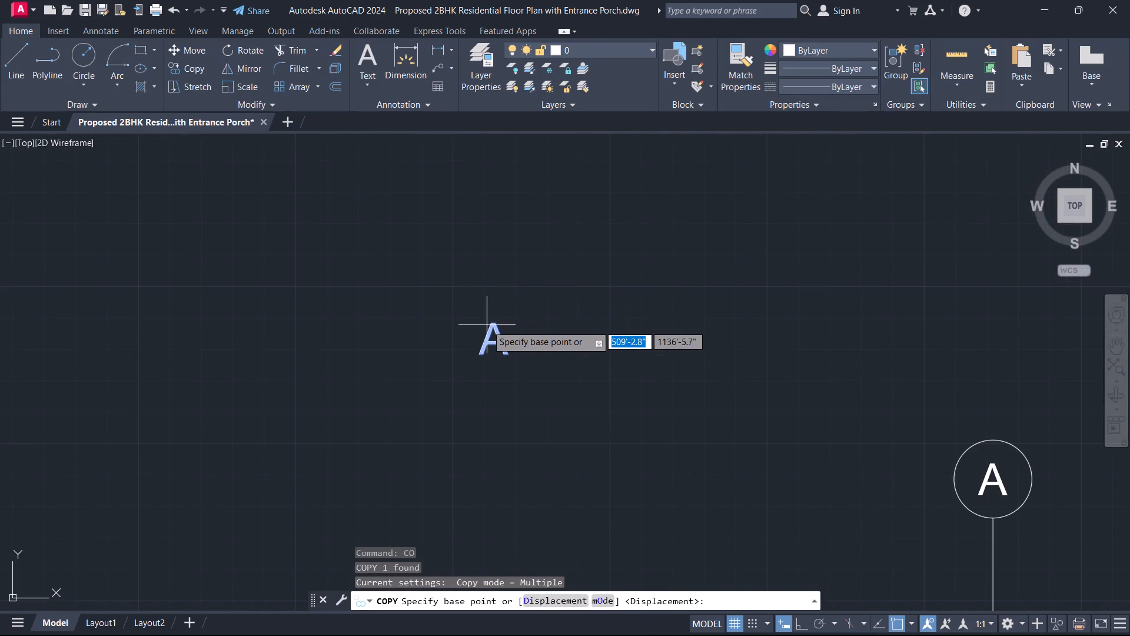
left_click(487, 325)
scroll(589, 364, "down", 4)
middle_click_drag(584, 363, 85, 336)
scroll(441, 450, "up", 3)
scroll(283, 395, "up", 3)
middle_click_drag(283, 394, 340, 378)
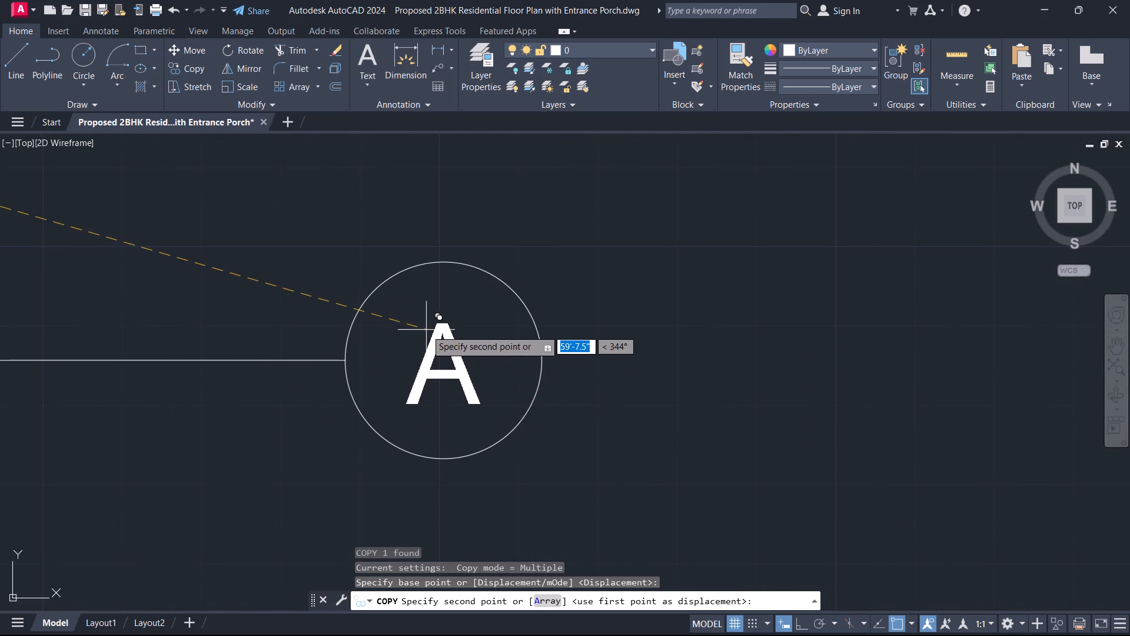
left_click(426, 330)
key("Escape")
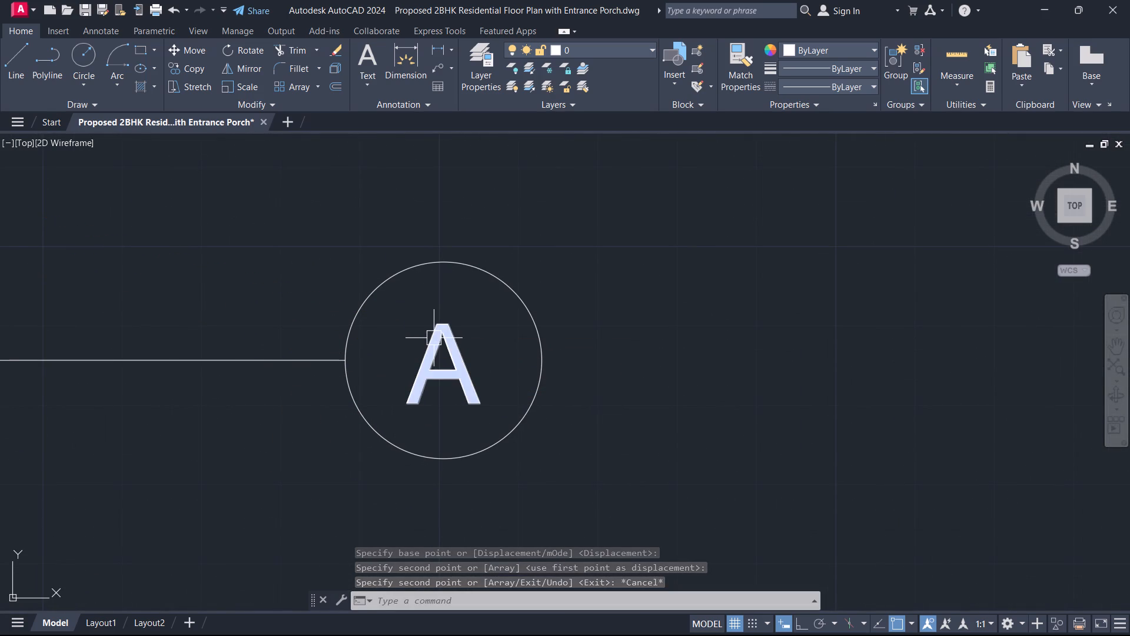
Replace the letter in the northernmost east-side bubble with the number 1.
middle_click_drag(436, 361, 544, 356)
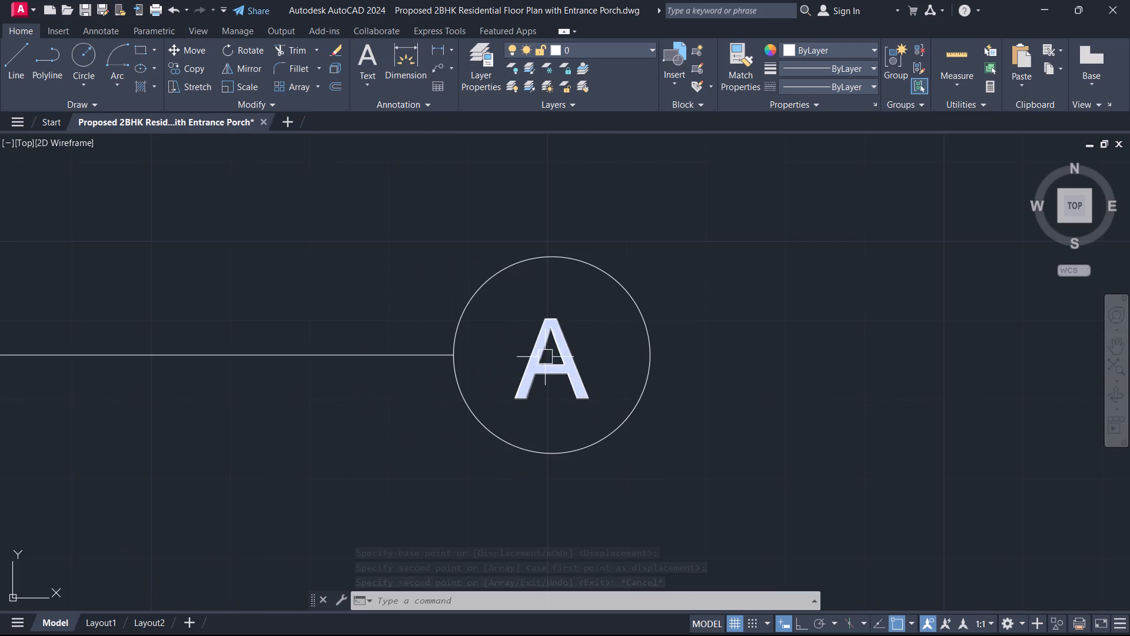
scroll(544, 359, "up", 1)
double_click(539, 373)
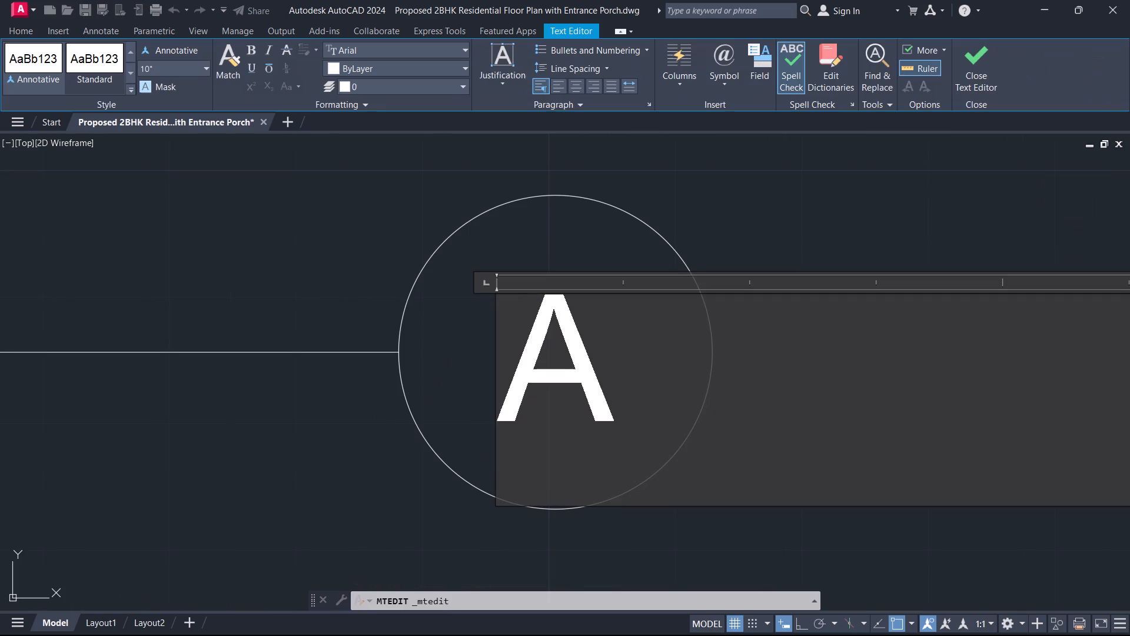
left_click(607, 379)
key("BackSpace")
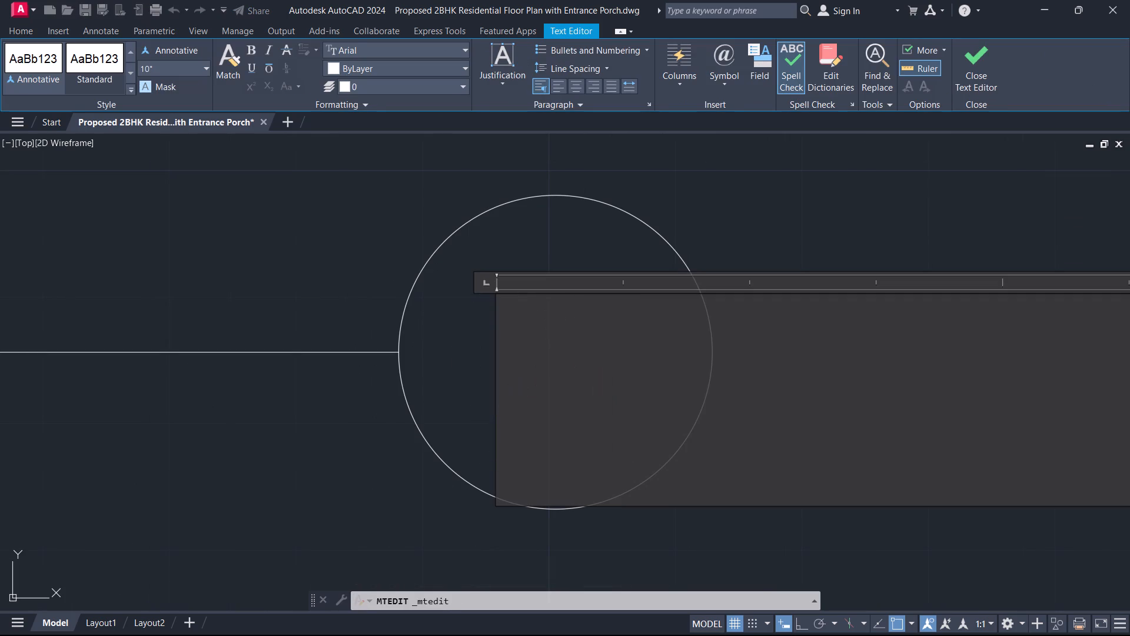
key("1")
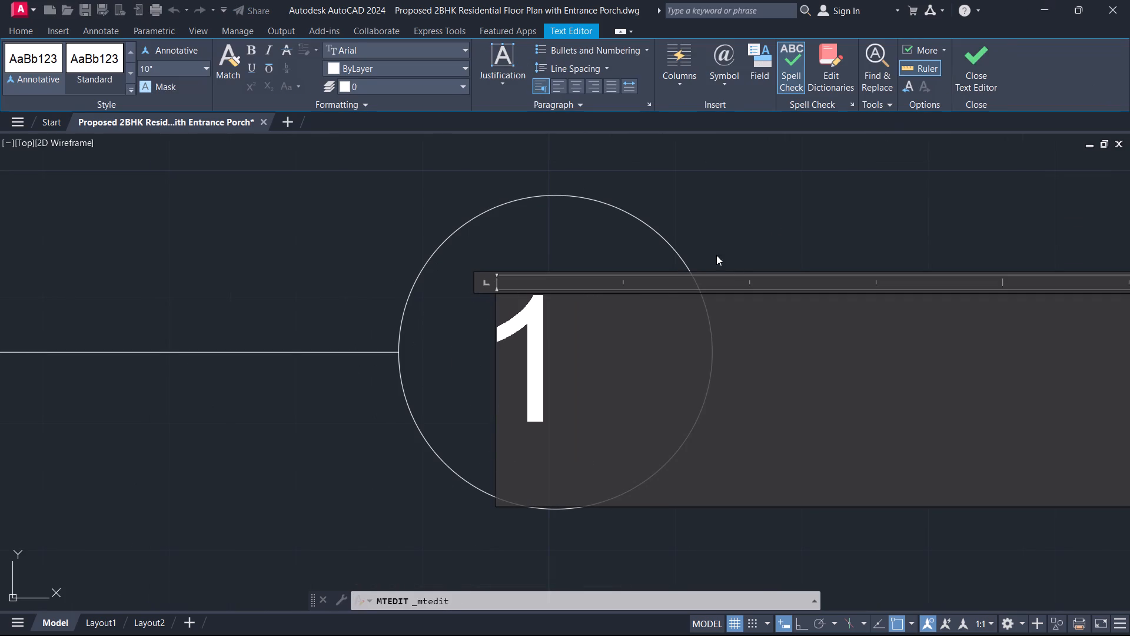
left_click(974, 79)
Move the number 1 in the northernmost east-side bubble so it sits centred inside the circle.
left_click(580, 365)
left_click(518, 342)
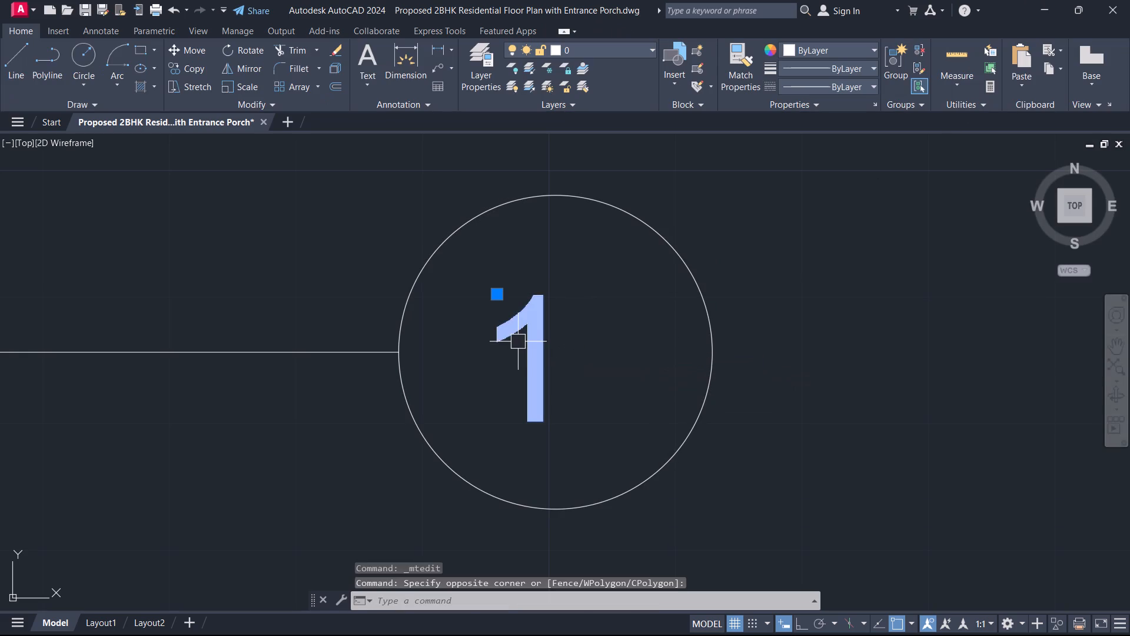
type("M")
key("space")
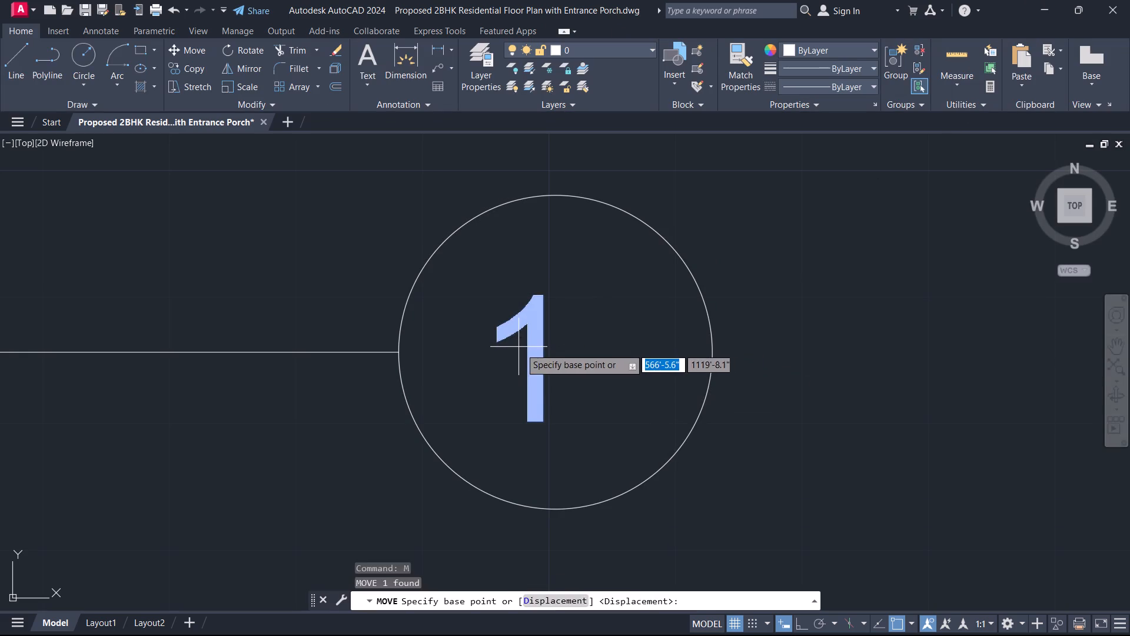
left_click(523, 350)
left_click(556, 341)
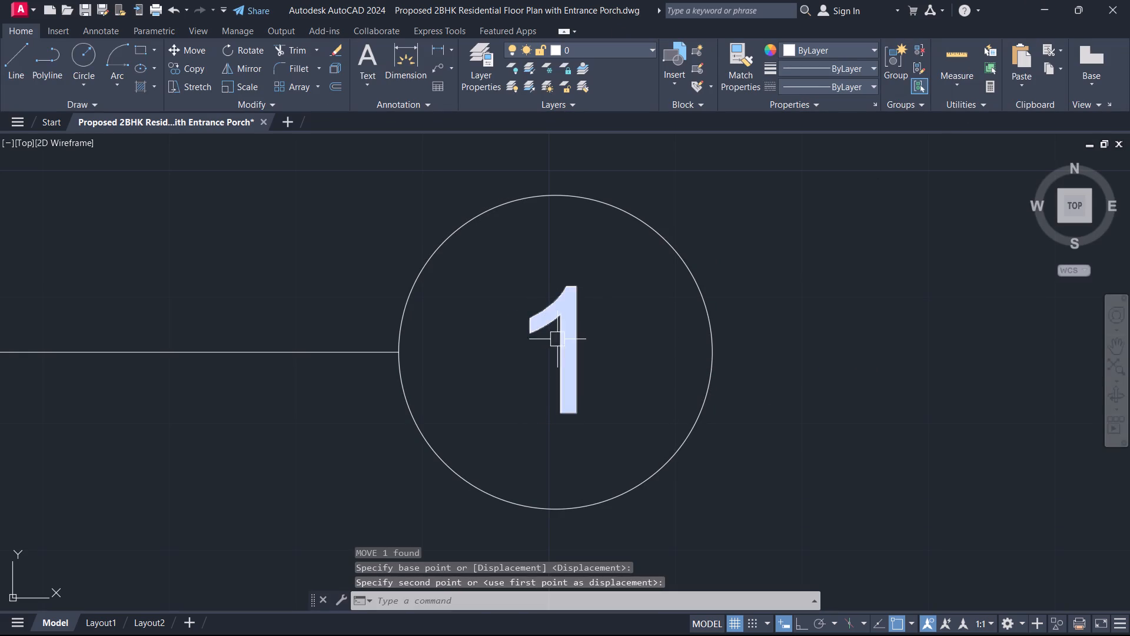
left_click(563, 336)
type("M")
key("space")
left_click(551, 338)
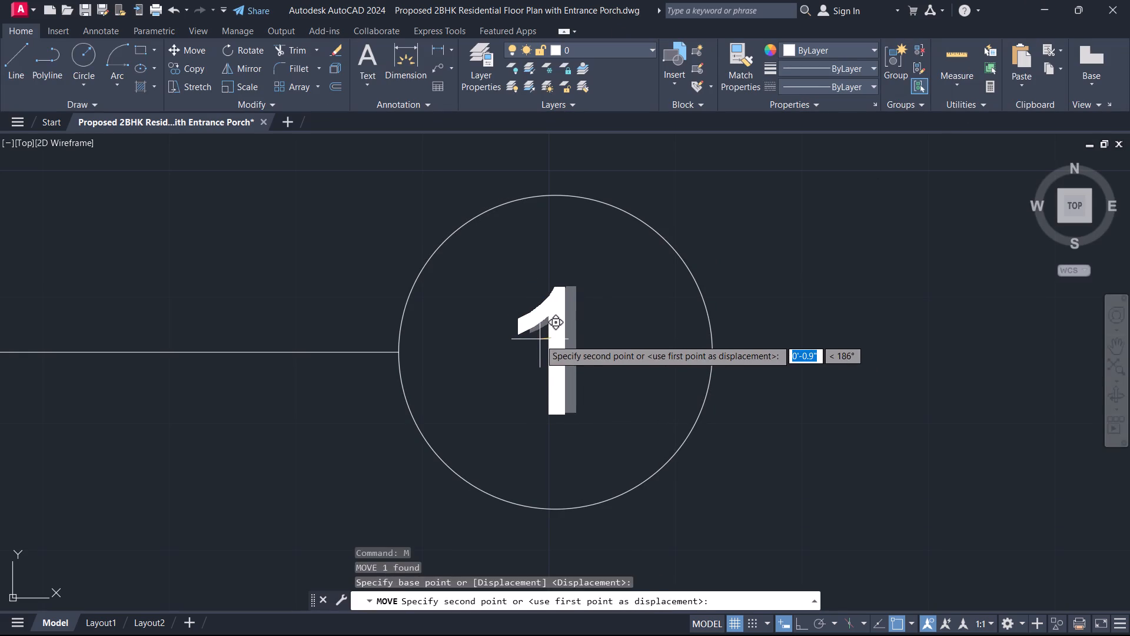
left_click(540, 339)
key("Escape")
Copy the centred 1 from the top of its circle to the next three east-side bubbles to the south, including the farther-east offset one.
left_click(560, 288)
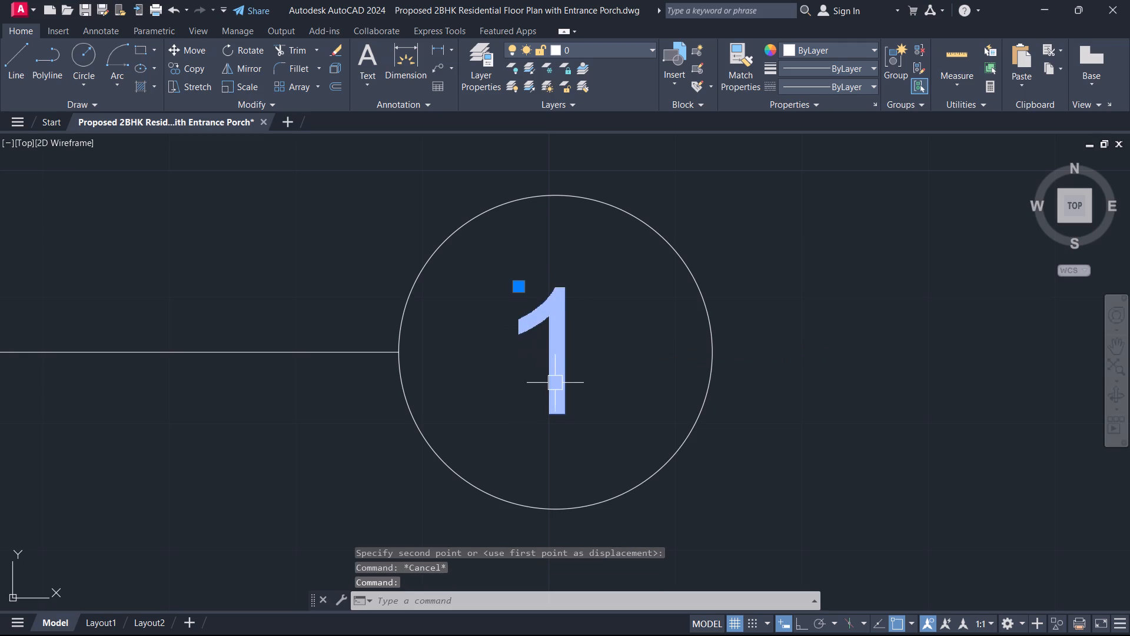
key("c")
type("O")
key("space")
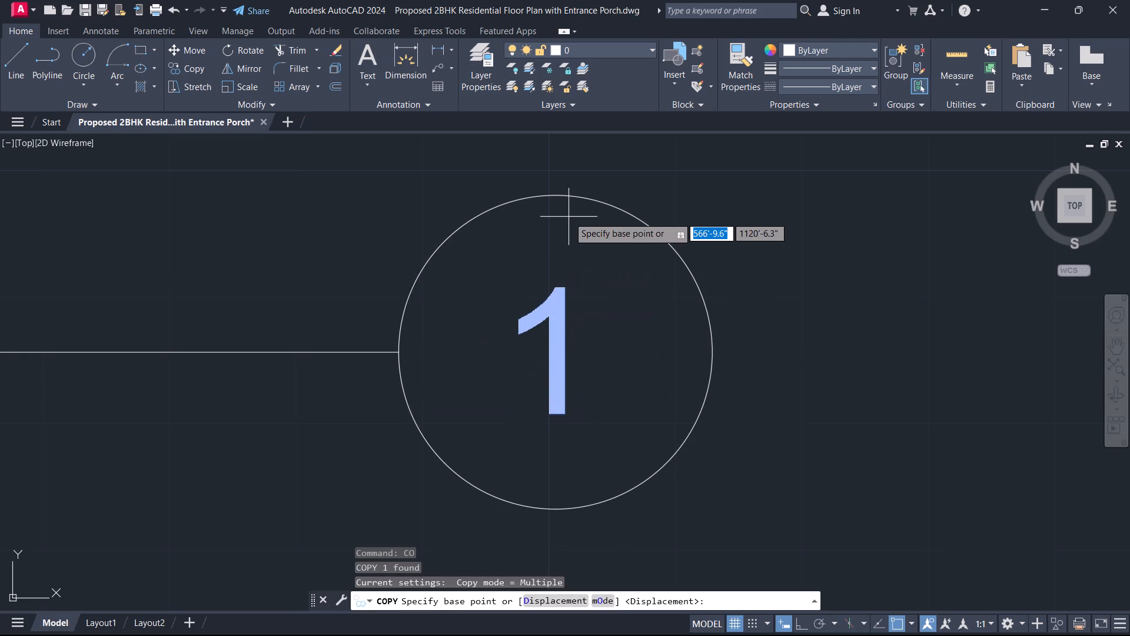
left_click(553, 196)
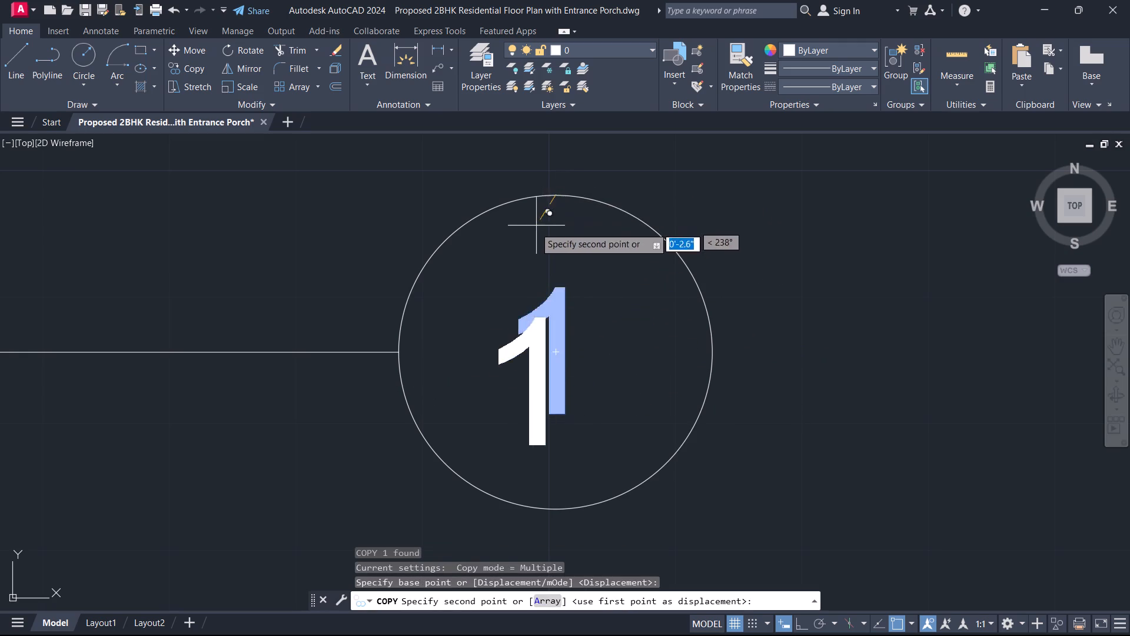
scroll(535, 267, "down", 3)
middle_click_drag(557, 400, 565, 264)
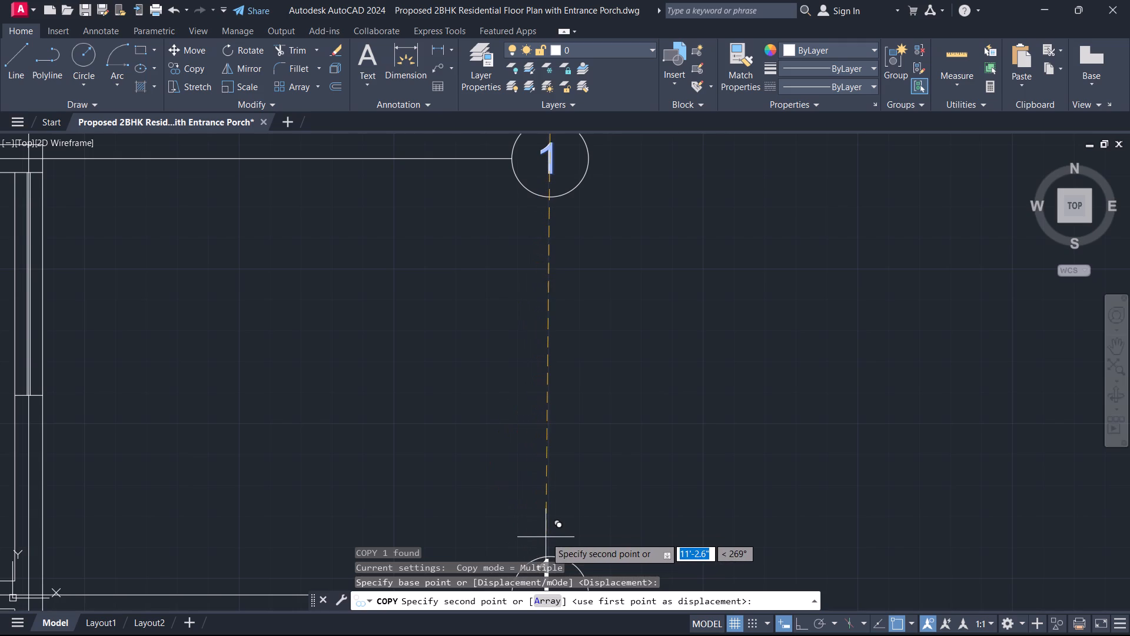
scroll(550, 536, "down", 1)
middle_click_drag(576, 539, 541, 399)
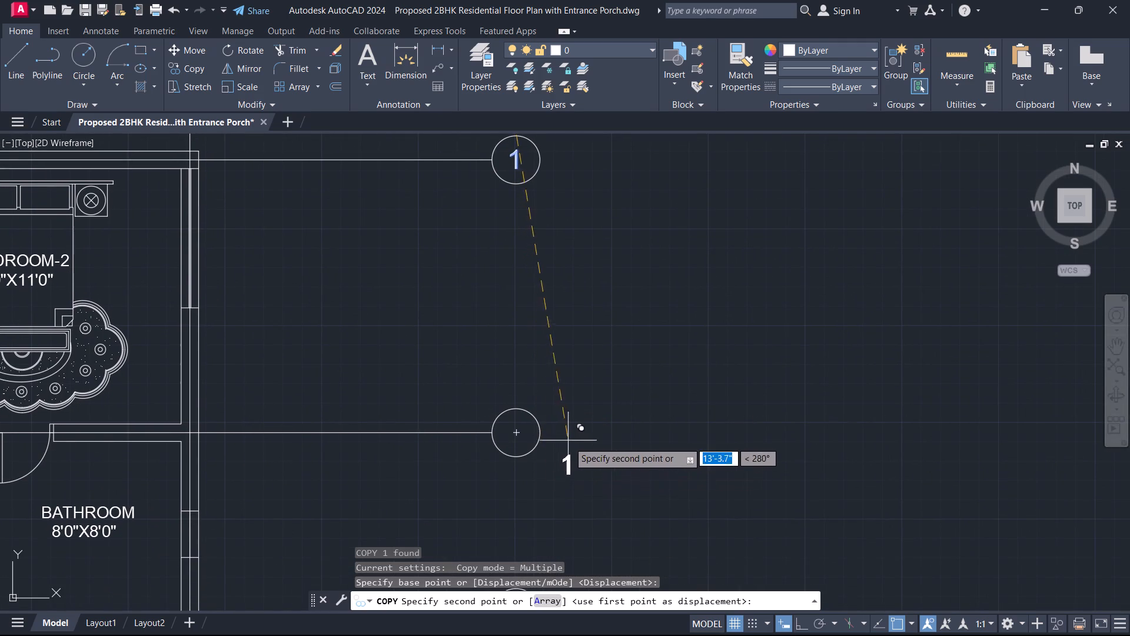
scroll(519, 431, "up", 2)
left_click(507, 387)
scroll(523, 442, "down", 1)
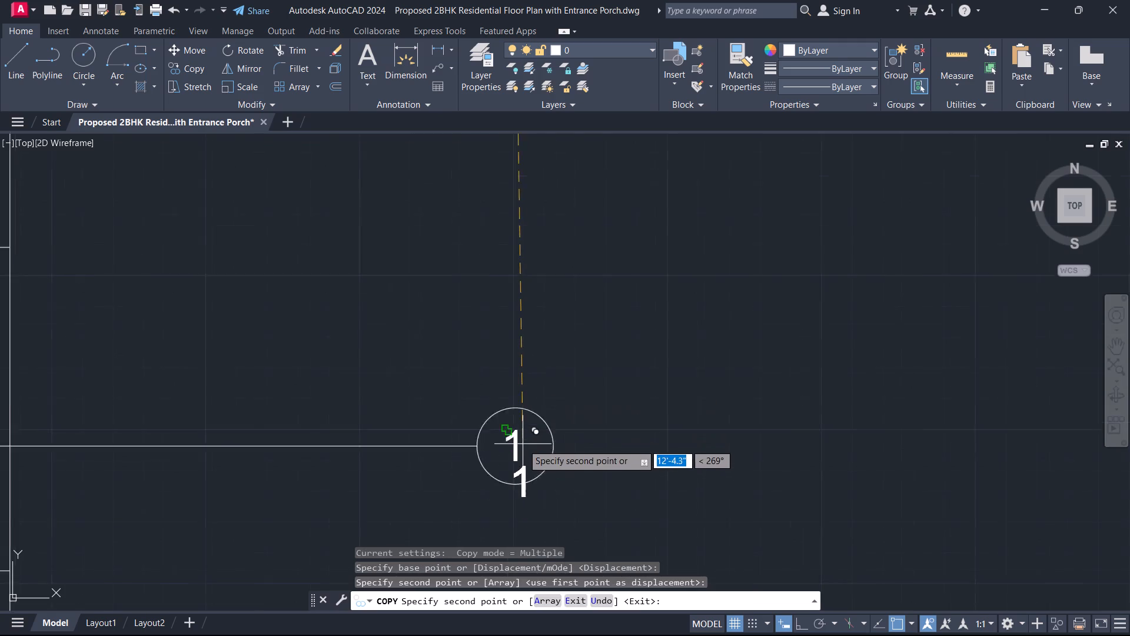
scroll(523, 445, "down", 1)
middle_click_drag(523, 447, 569, 289)
left_click(561, 446)
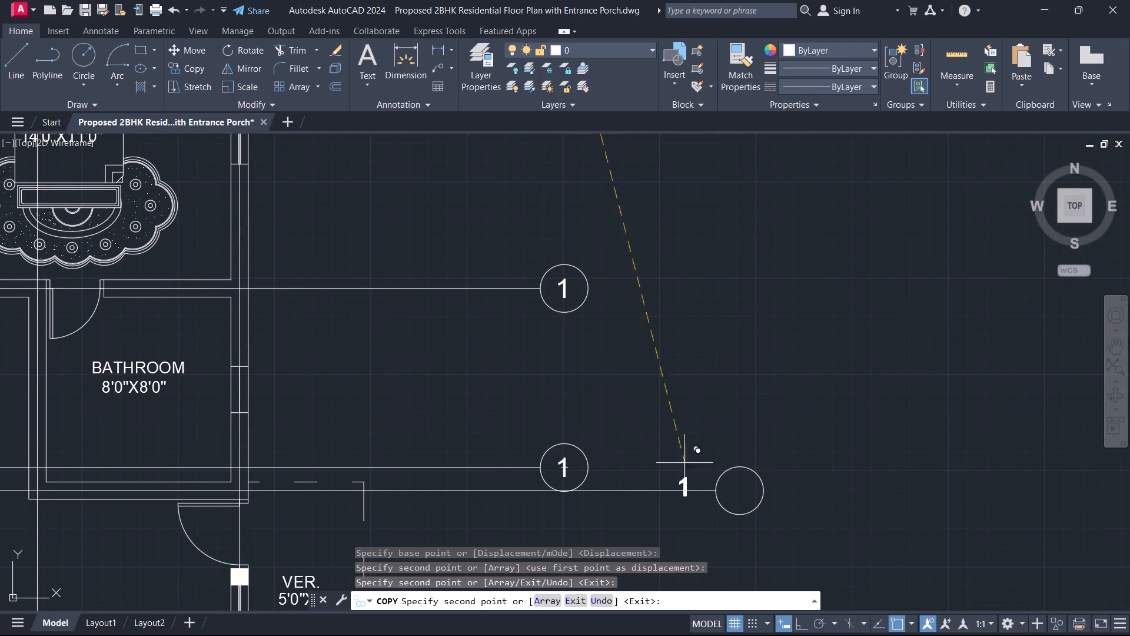
left_click(737, 469)
Place further copies of the 1 in the remaining four east-side bubbles, down to the southernmost centre line.
scroll(706, 521, "down", 2)
scroll(696, 521, "up", 1)
middle_click_drag(674, 505, 663, 321)
scroll(613, 372, "up", 2)
left_click(596, 399)
middle_click_drag(605, 472, 649, 294)
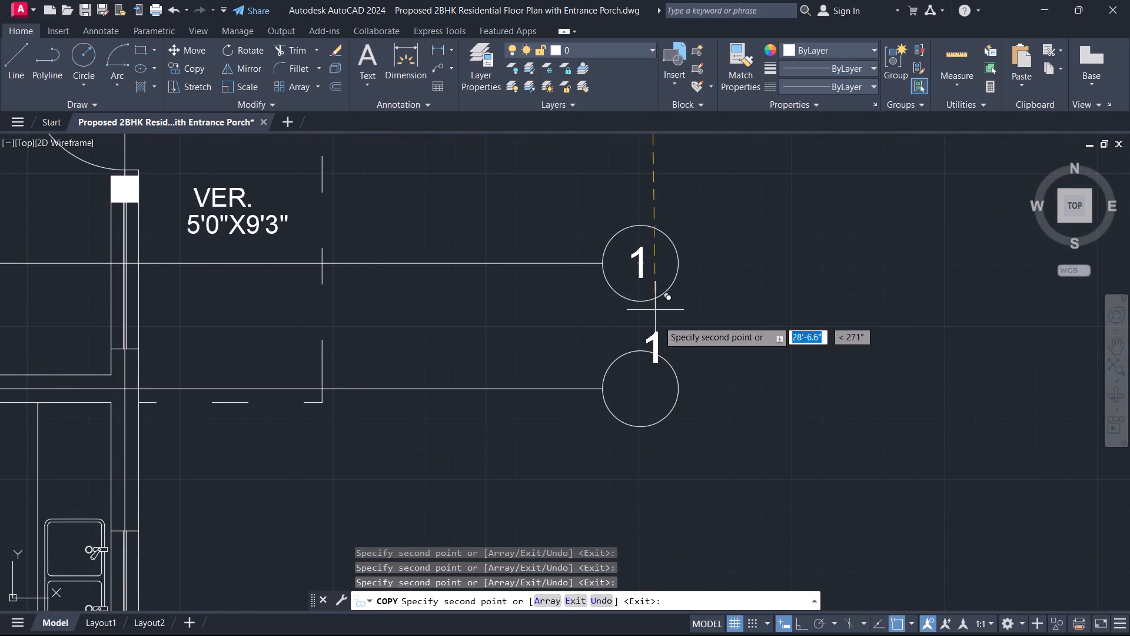
left_click(638, 349)
scroll(574, 405, "down", 2)
middle_click_drag(567, 409, 653, 259)
scroll(656, 403, "up", 1)
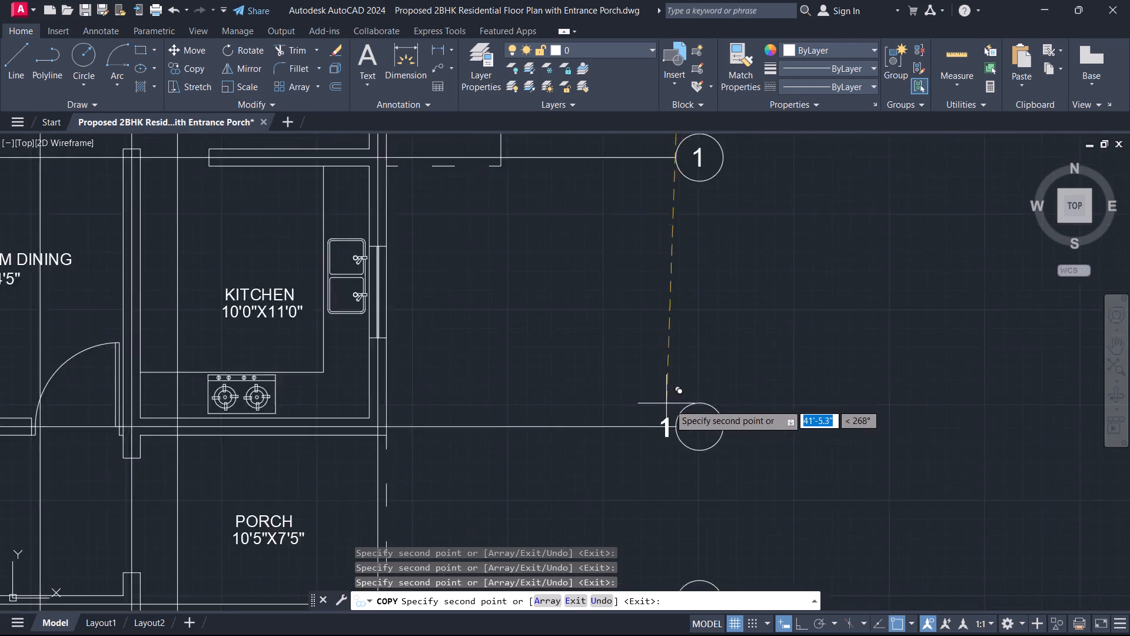
scroll(672, 405, "up", 1)
left_click(713, 401)
scroll(713, 461, "up", 1)
scroll(711, 462, "down", 1)
middle_click_drag(711, 462, 649, 275)
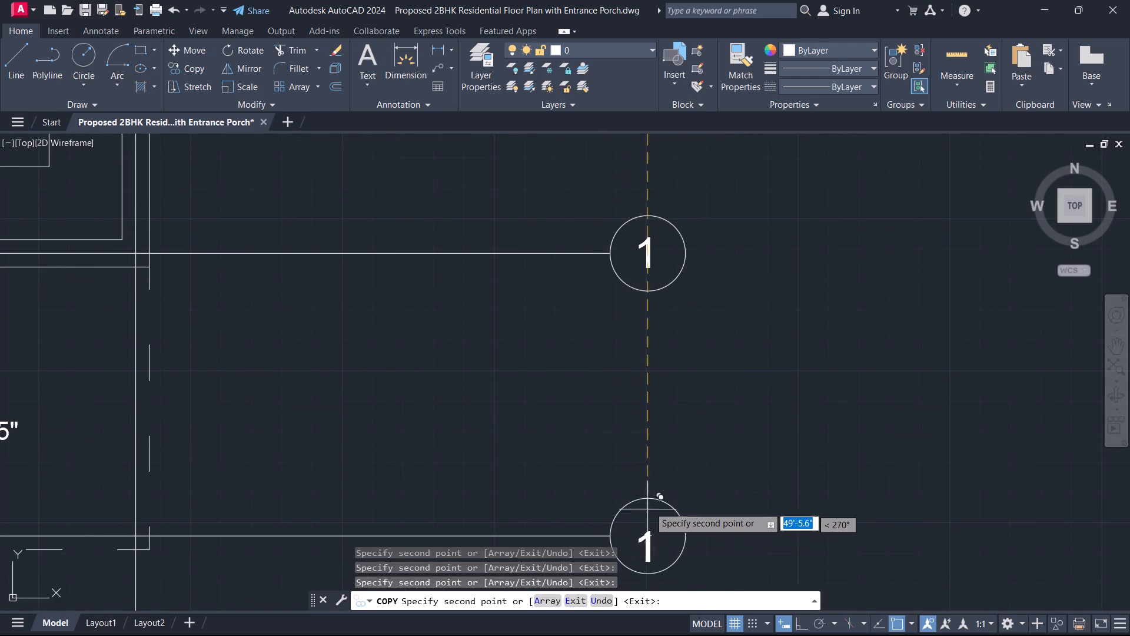
left_click(647, 500)
scroll(597, 467, "down", 3)
middle_click_drag(584, 419, 598, 386)
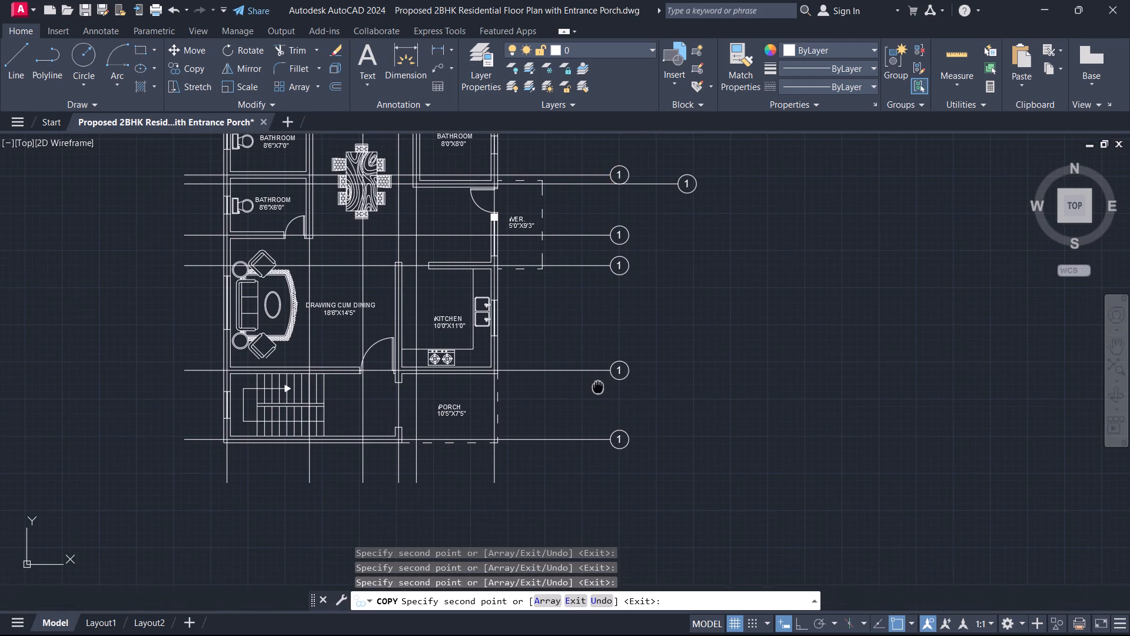
key("Escape")
Change the number in the second east-side bubble from the north to 2.
middle_click_drag(607, 385, 583, 558)
scroll(583, 552, "down", 1)
scroll(577, 161, "up", 3)
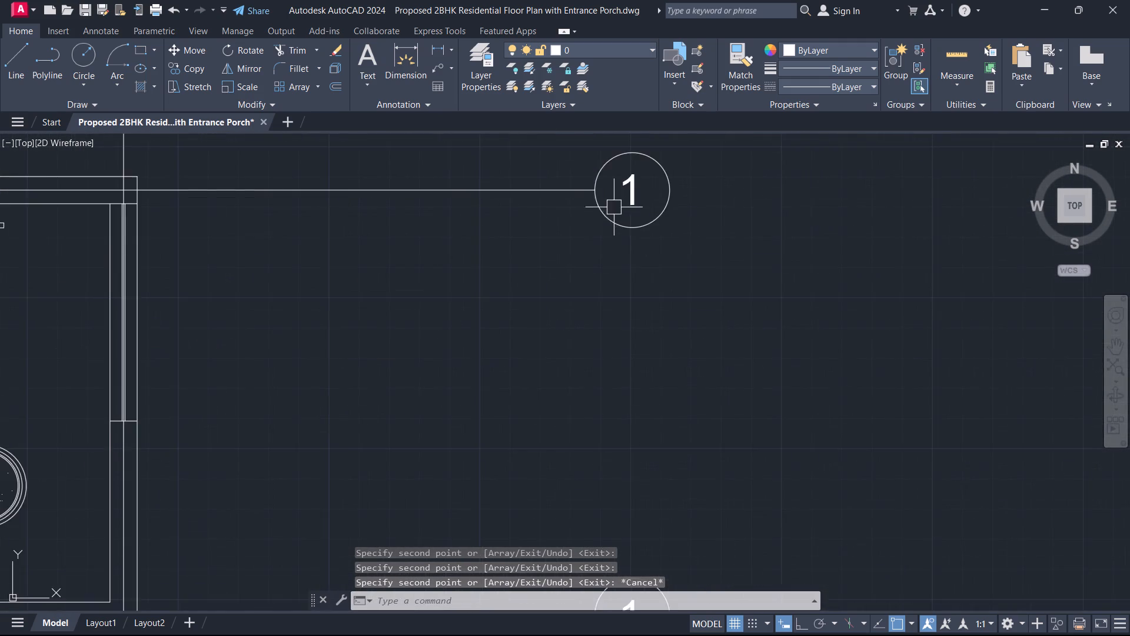
scroll(632, 282, "down", 3)
middle_click_drag(657, 399, 620, 265)
scroll(616, 269, "up", 3)
double_click(601, 303)
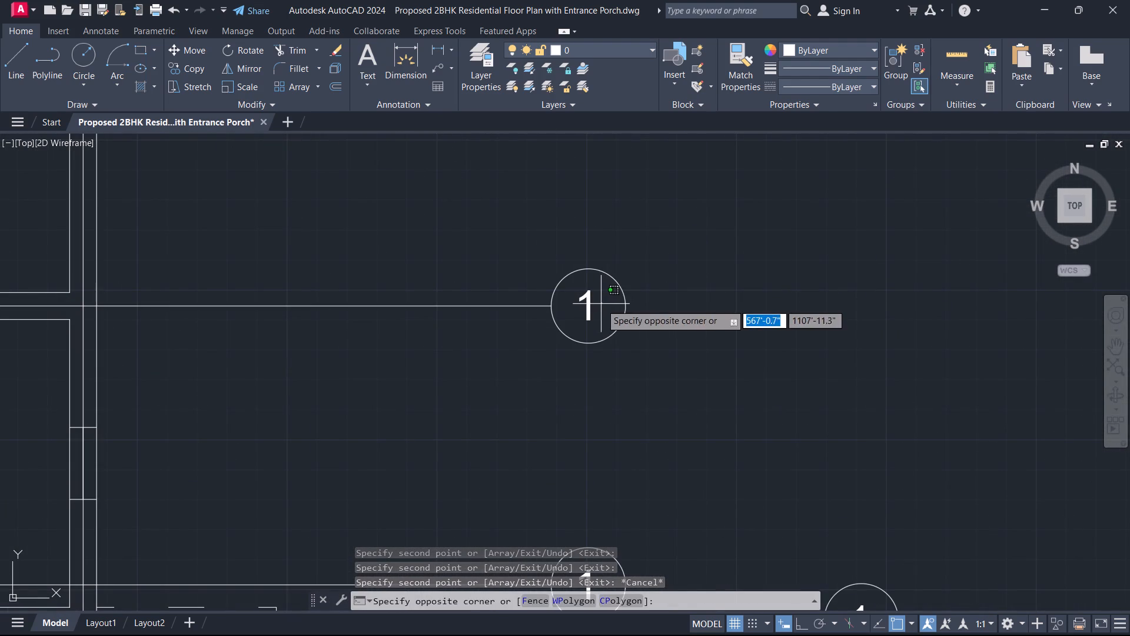
double_click(581, 304)
left_click(606, 313)
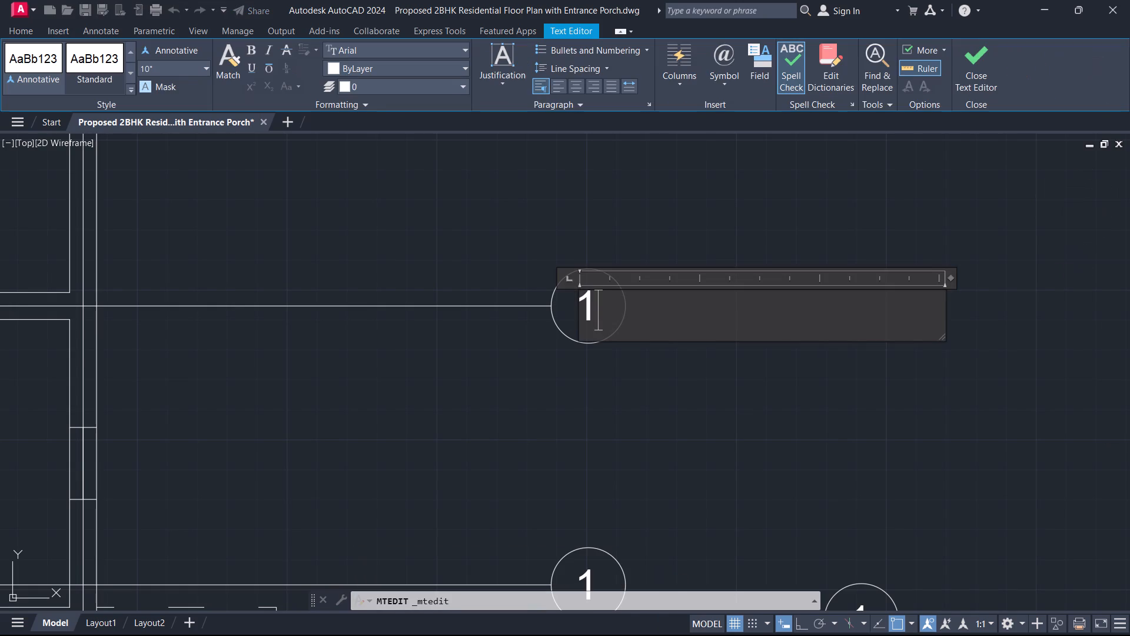
key("BackSpace")
key("2")
left_click(667, 246)
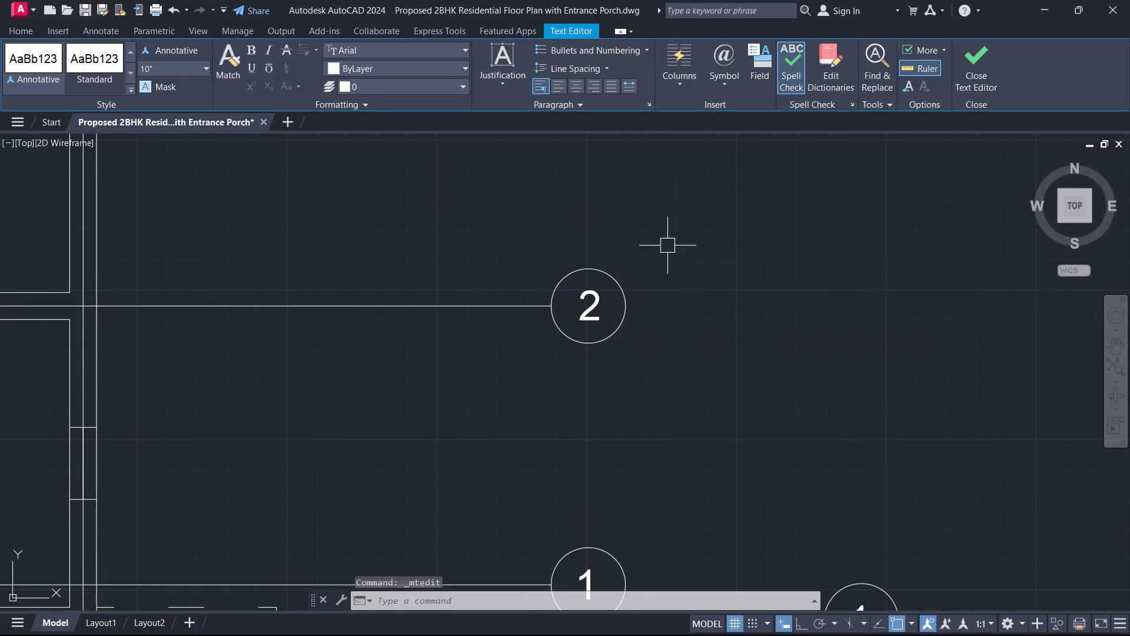
Change the numbers in the third east-side bubble and the farther-east offset bubble just below it to 3 and 4.
scroll(634, 426, "down", 3)
middle_click_drag(634, 426, 586, 286)
scroll(589, 299, "up", 3)
double_click(537, 375)
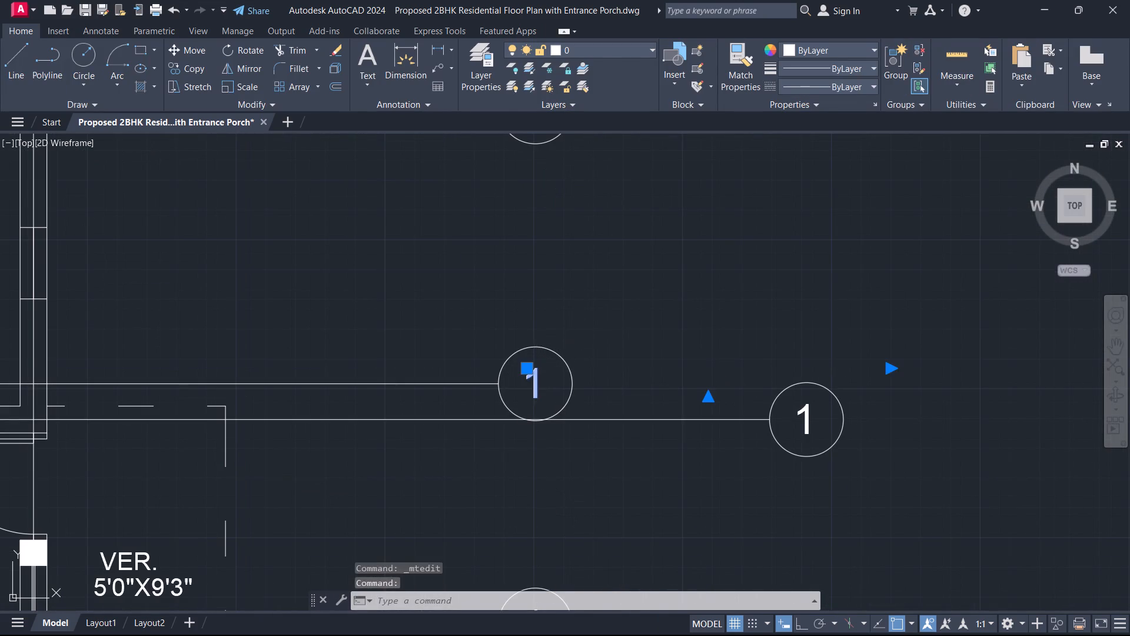
left_click_drag(552, 382, 497, 379)
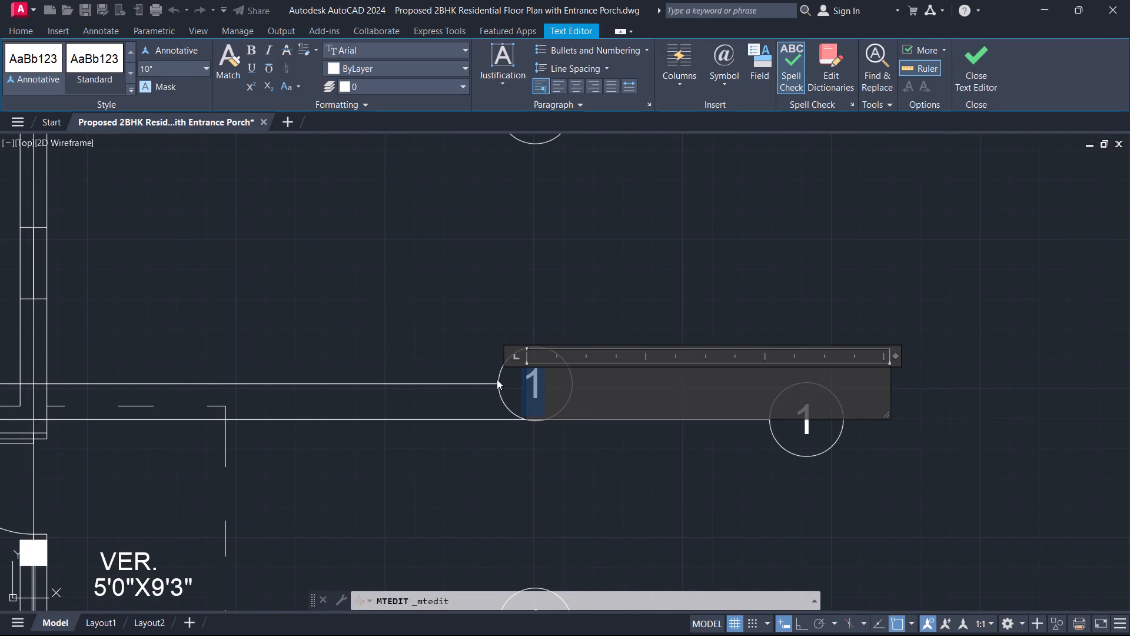
key("3")
key("Return")
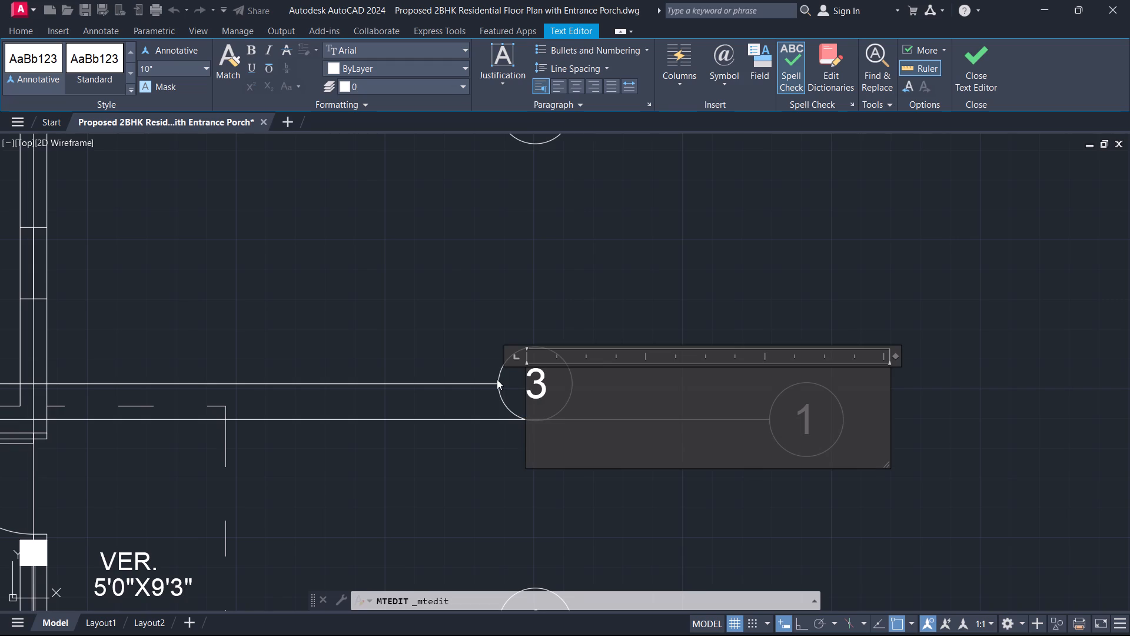
left_click(685, 320)
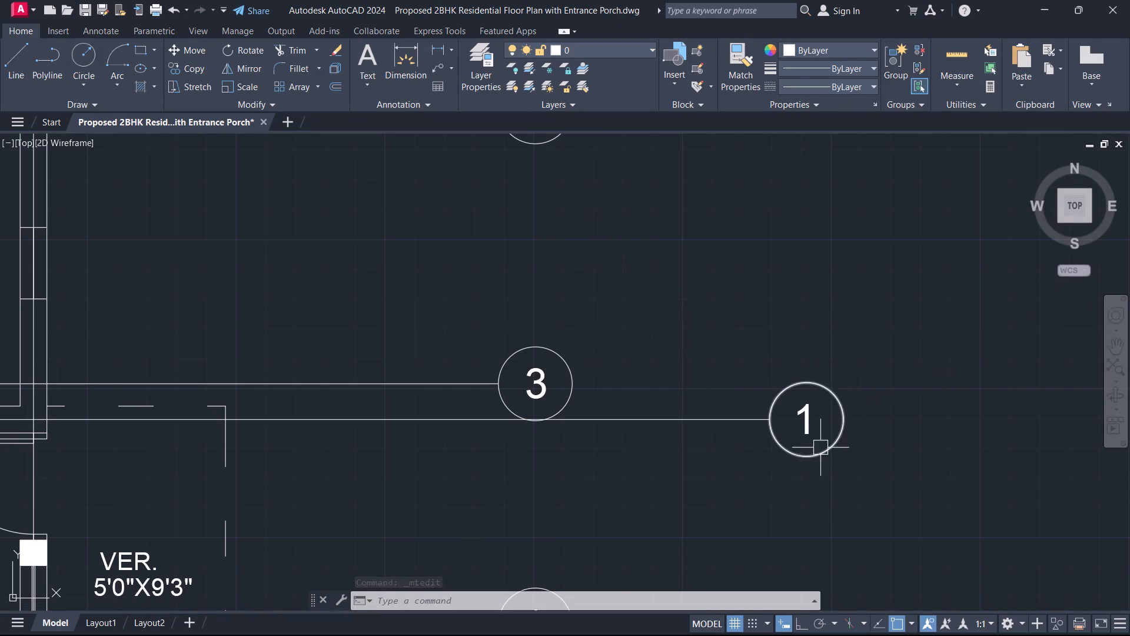
double_click(806, 423)
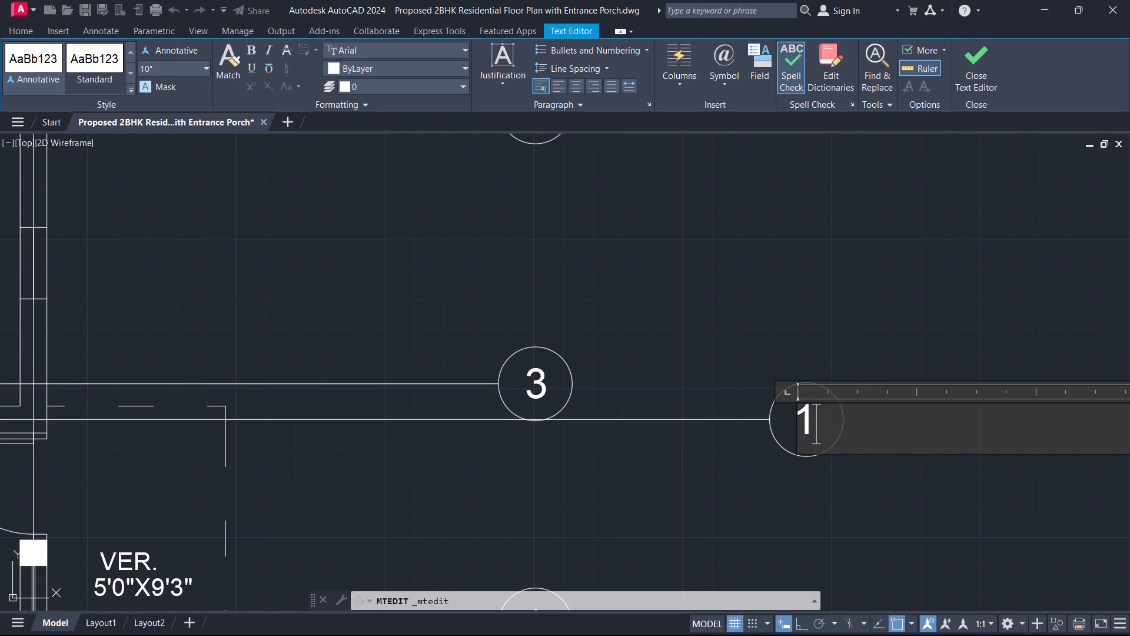
key("BackSpace")
key("4")
left_click(999, 246)
Change the numbers in the two east-side bubbles south of bubble 4 to 5 and 6.
scroll(597, 532, "down", 1)
middle_click_drag(642, 412, 607, 239)
scroll(581, 260, "up", 1)
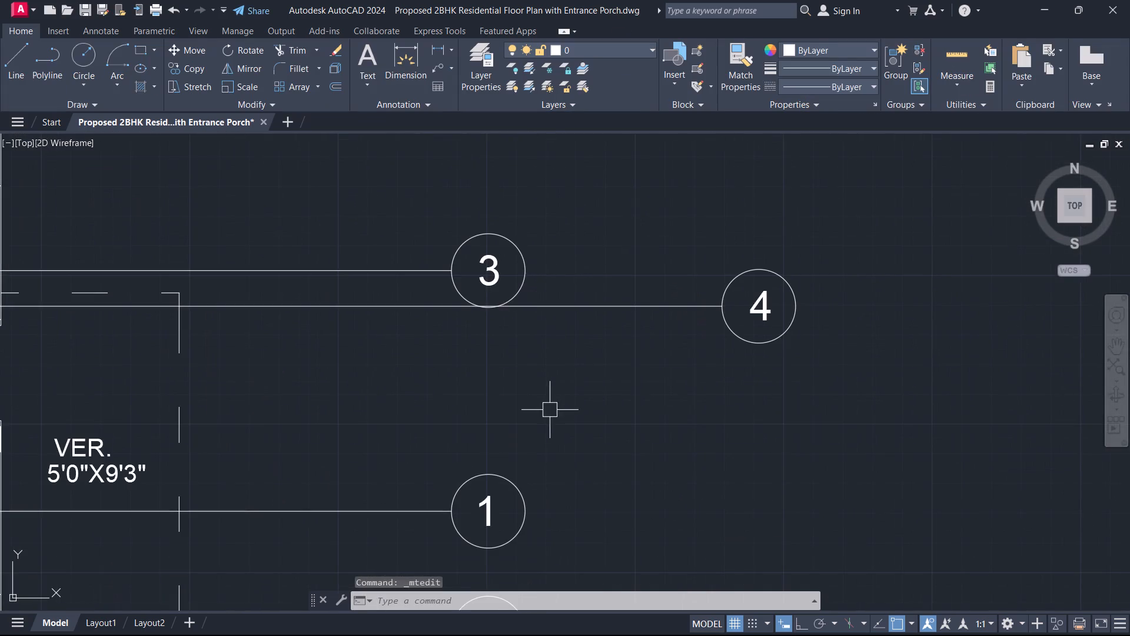
scroll(494, 455, "down", 1)
middle_click_drag(497, 449, 584, 208)
double_click(579, 251)
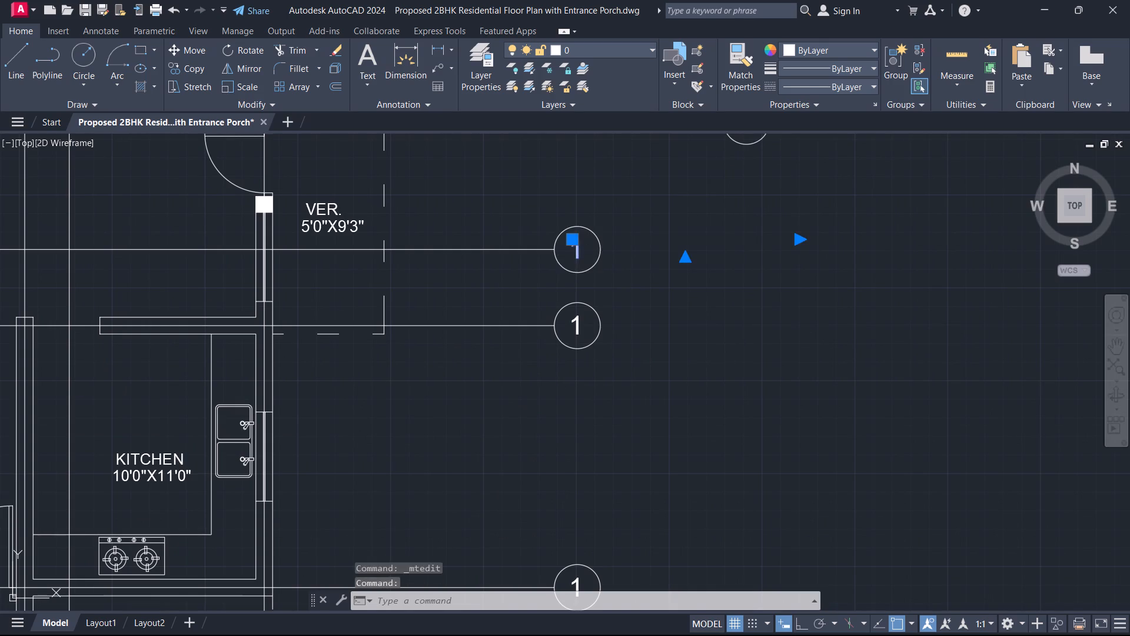
key("BackSpace")
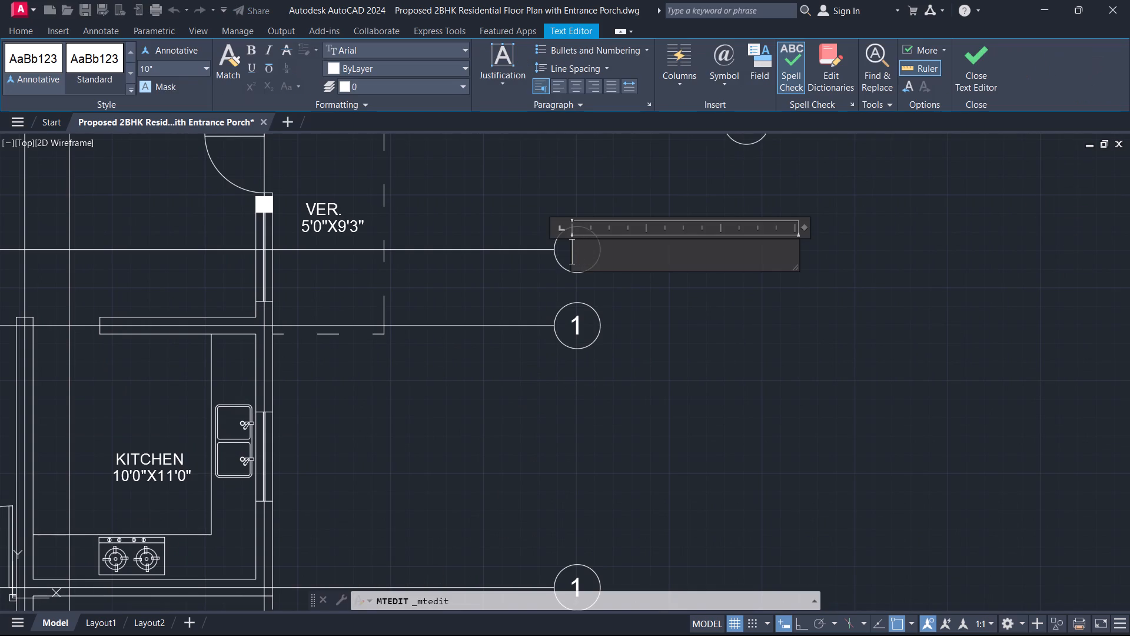
key("5")
left_click(635, 193)
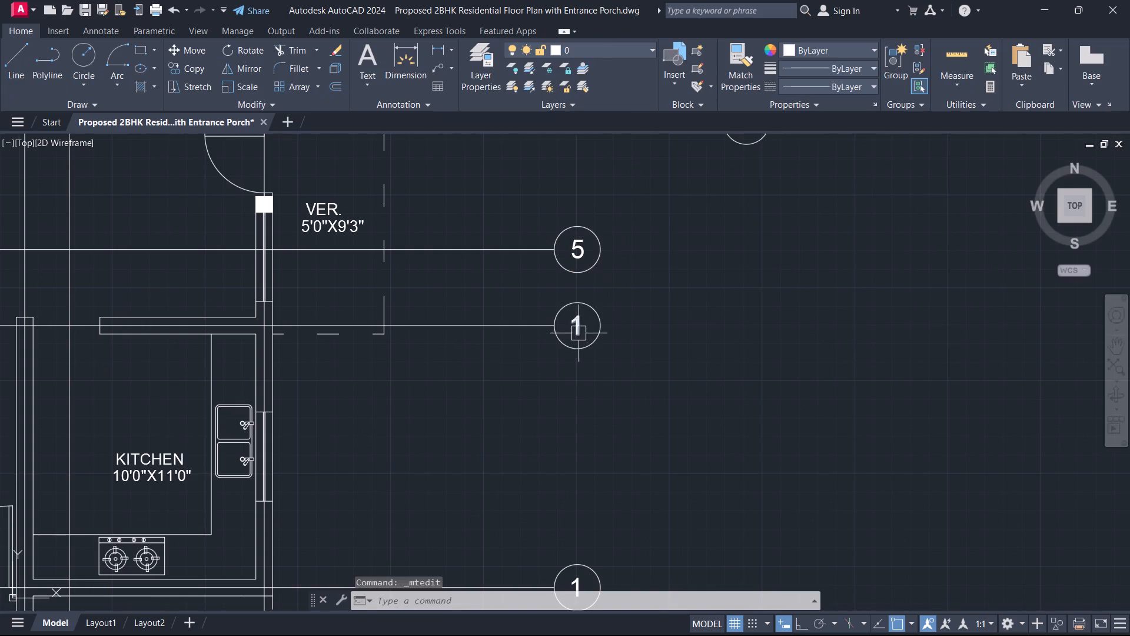
double_click(584, 324)
left_click(596, 326)
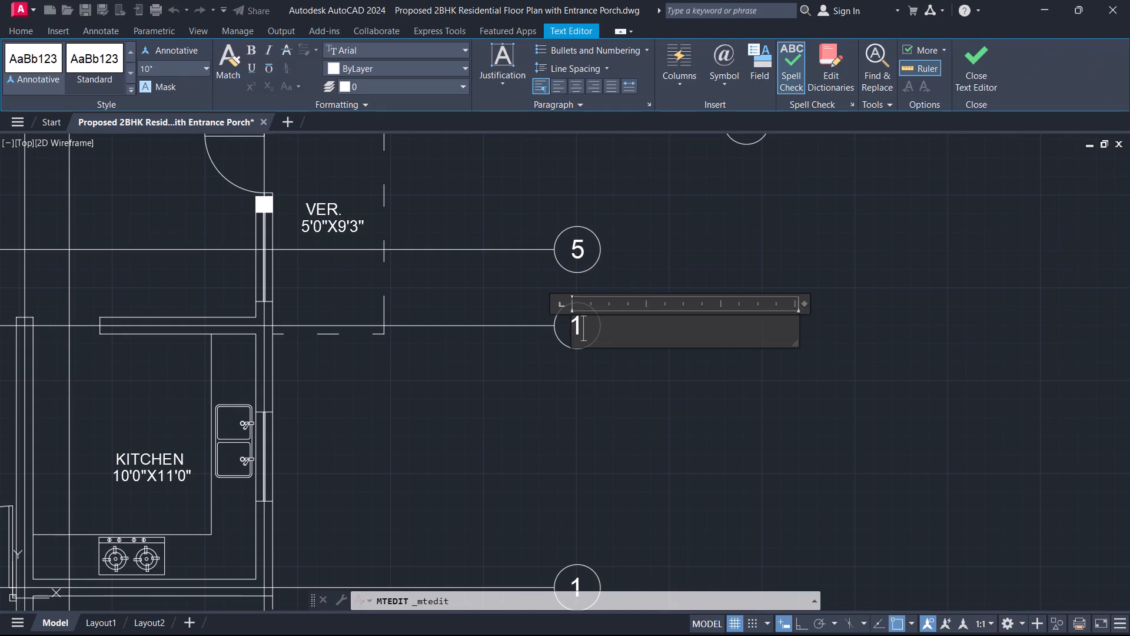
key("BackSpace")
key("6")
left_click(667, 230)
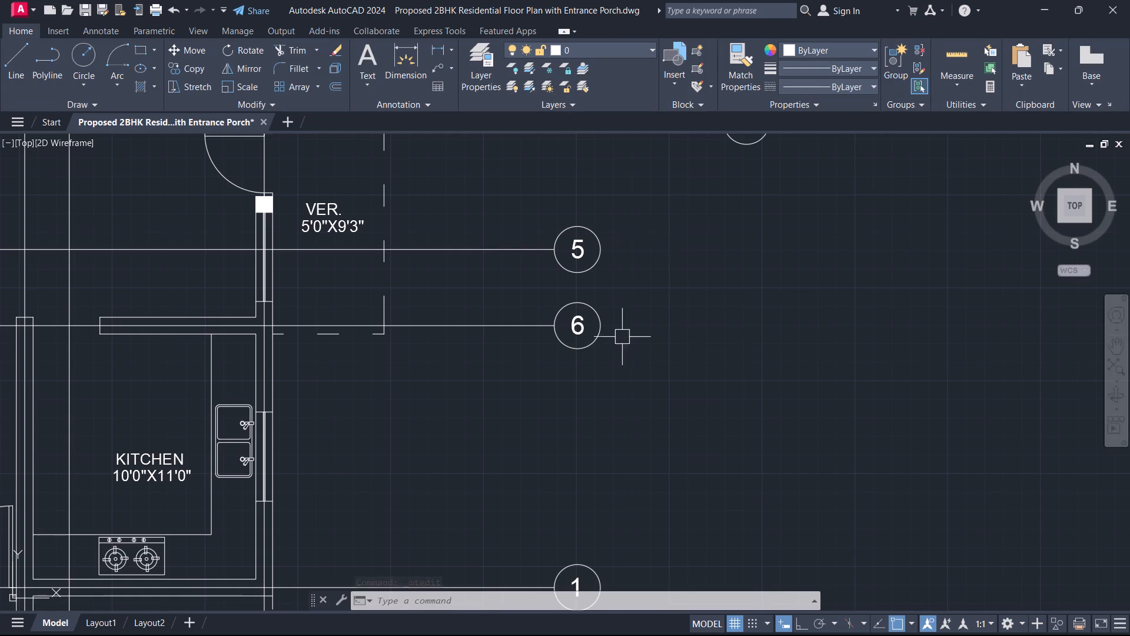
Change the number in the east-side bubble south of bubble 6 to 7.
middle_click_drag(622, 337, 633, 189)
double_click(586, 446)
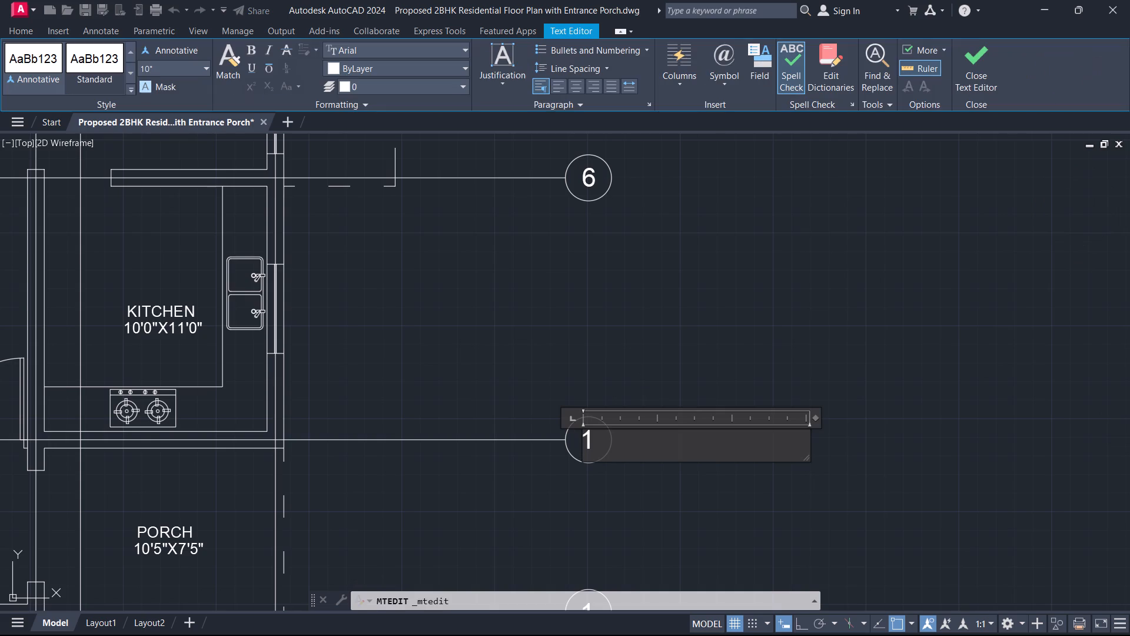
left_click(596, 446)
key("BackSpace")
key("7")
left_click(756, 337)
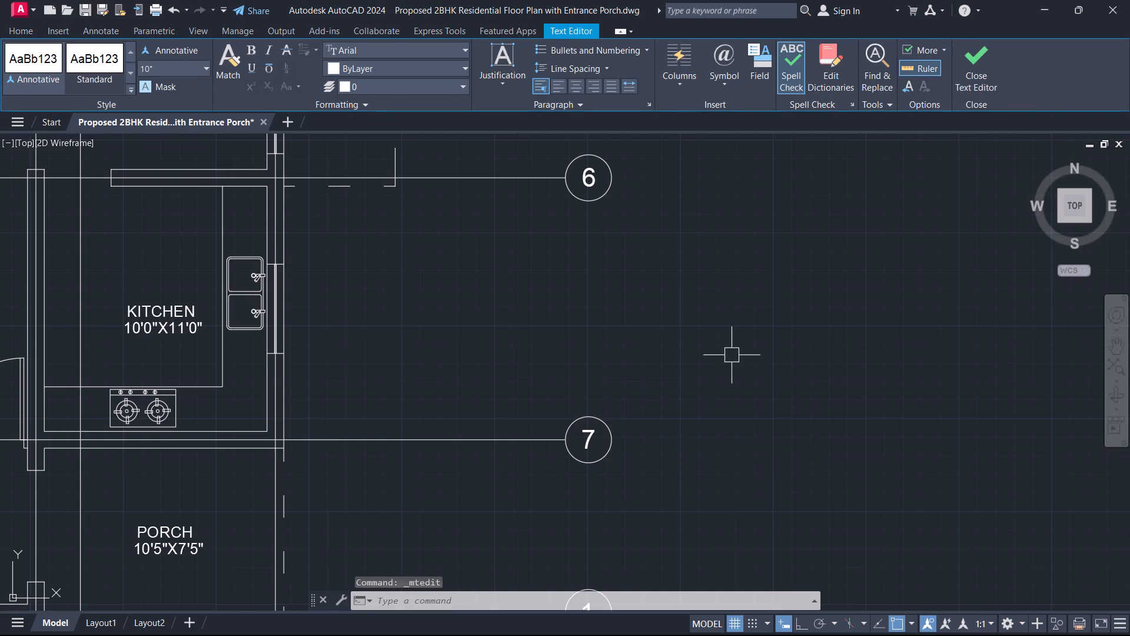
Change the number in the southernmost east-side bubble to 8.
scroll(644, 446, "down", 2)
middle_click_drag(642, 443, 650, 244)
scroll(629, 343, "up", 3)
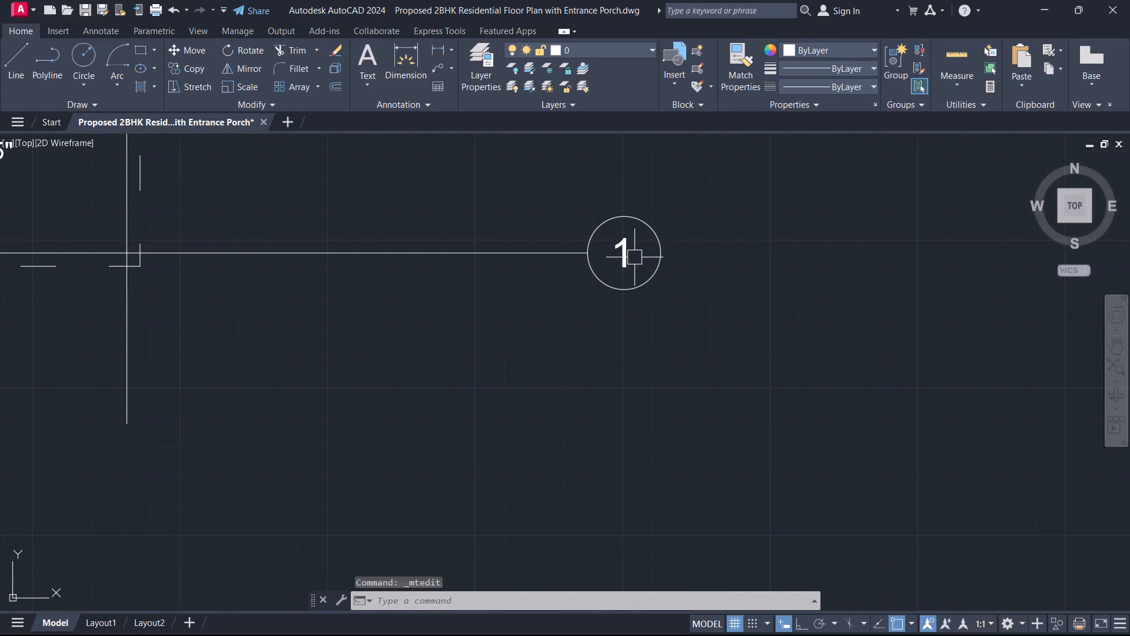
double_click(632, 256)
left_click(649, 263)
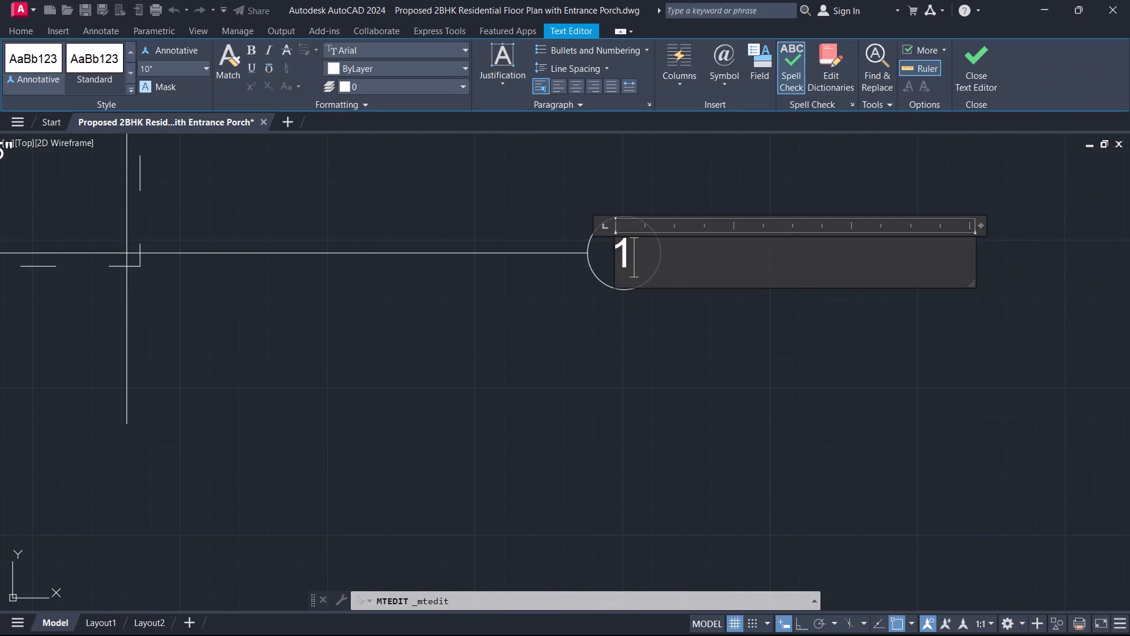
key("BackSpace")
key("8")
left_click(975, 71)
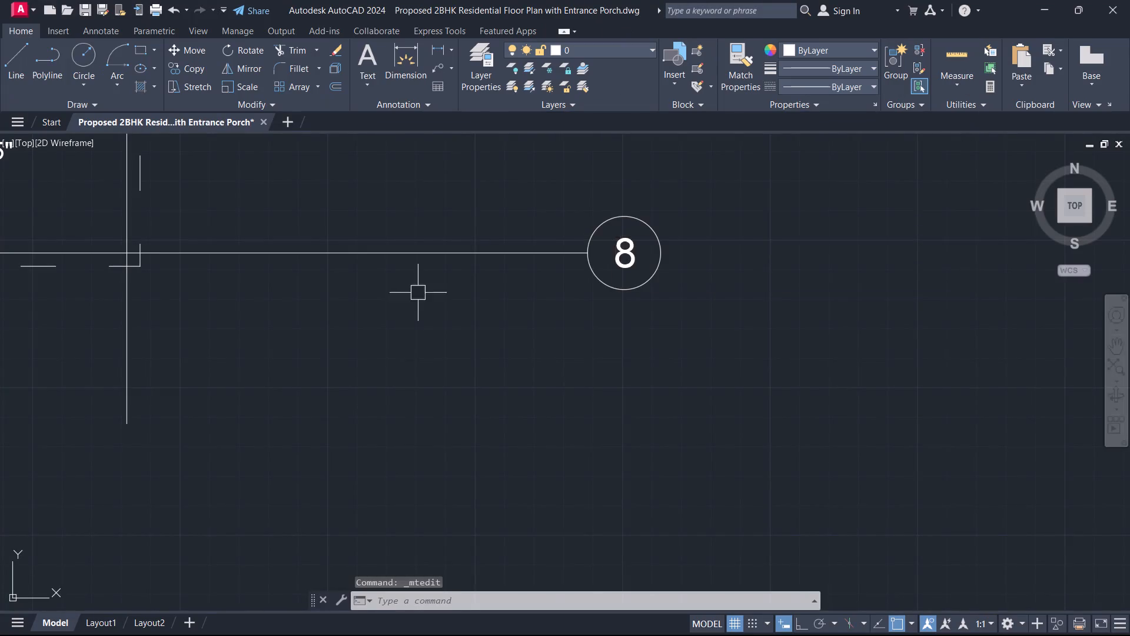
Trim the ends of the vertical centre lines that extend south of the copied plan.
scroll(411, 309, "down", 3)
key("t")
key("r")
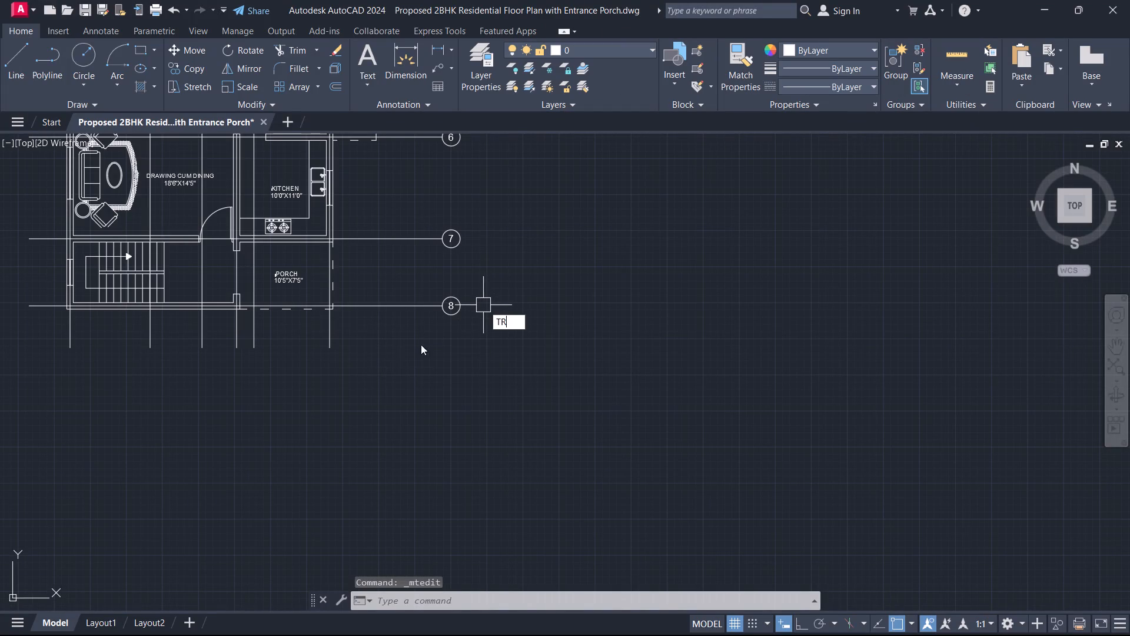
key("space")
scroll(355, 347, "up", 1)
middle_click_drag(355, 347, 697, 364)
left_click_drag(692, 355, 686, 352)
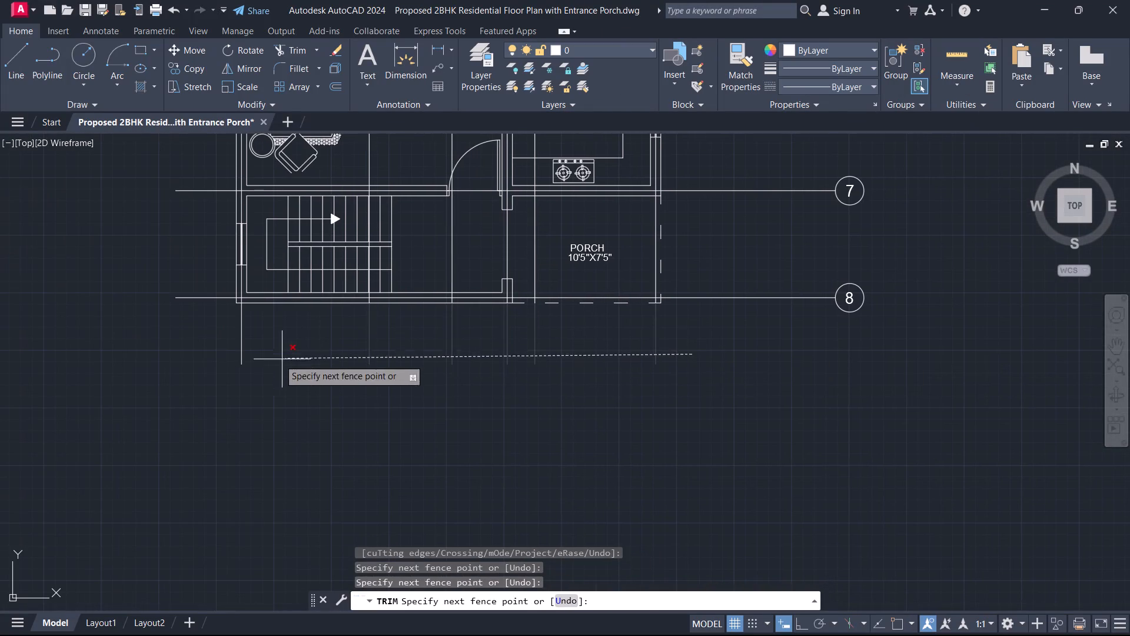
left_click(182, 365)
middle_click_drag(212, 349, 493, 526)
scroll(220, 351, "down", 2)
key("space")
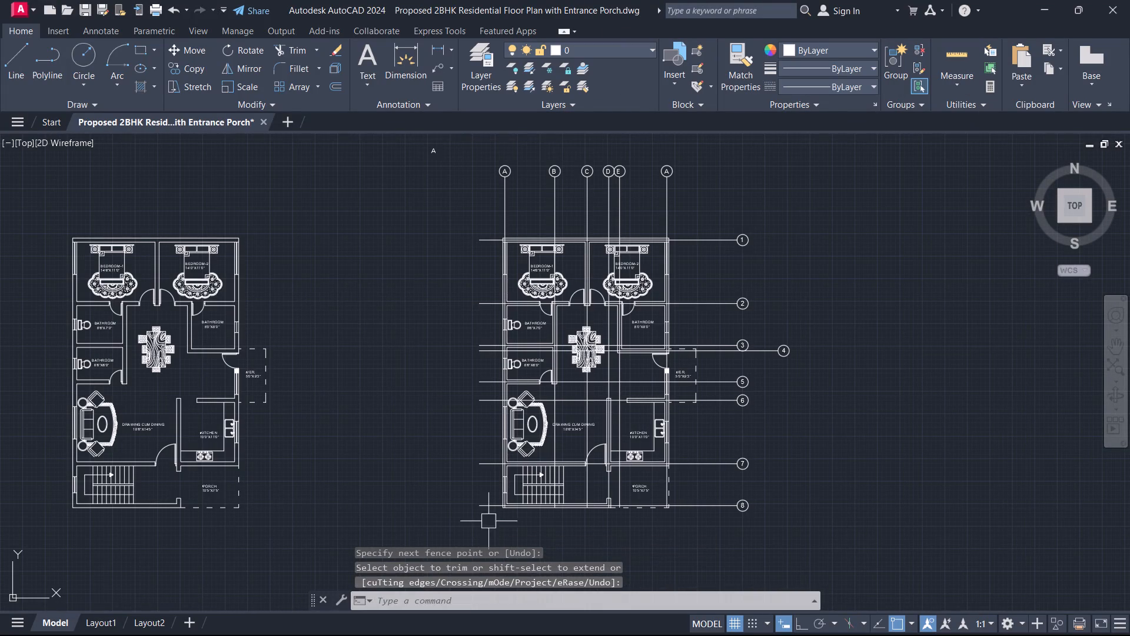
left_click(489, 521)
key("Escape")
Trim the ends of the horizontal centre lines that extend west of the copied plan.
type("TR")
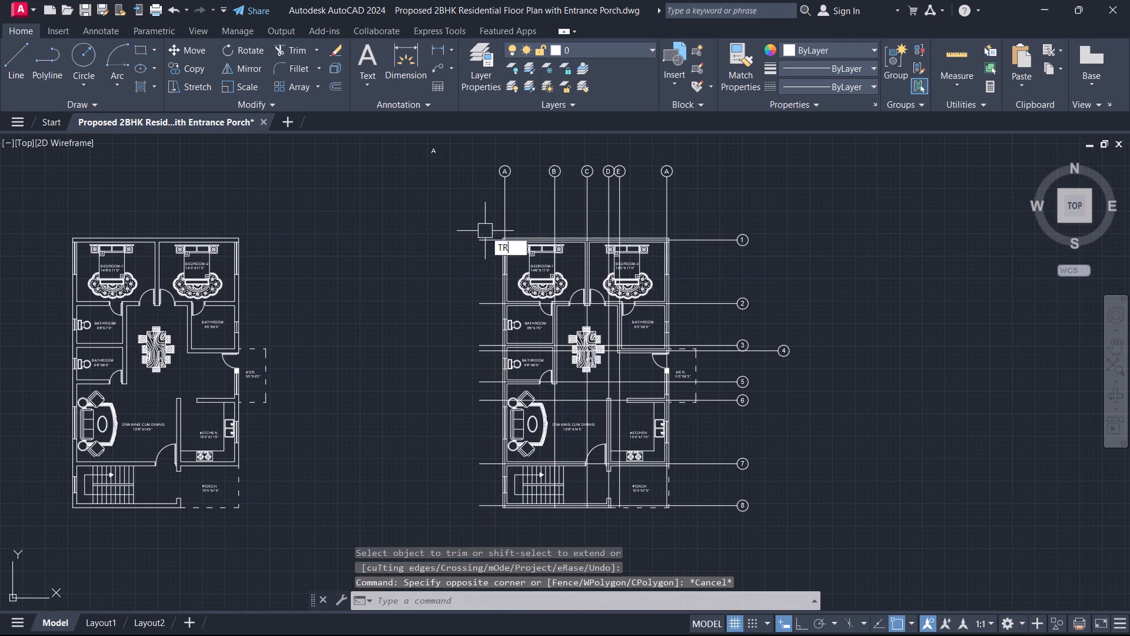
key("space")
left_click_drag(487, 538, 483, 526)
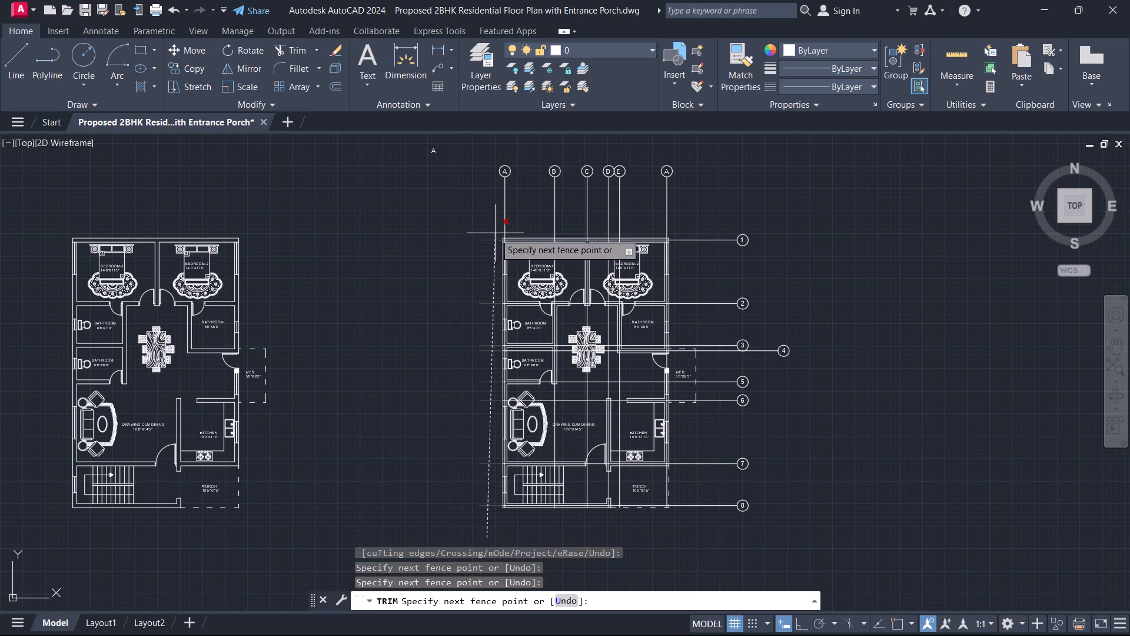
left_click(492, 223)
key("Escape")
Delete the stray letter A northwest of the copied plan's grid.
left_click(483, 206)
left_click(380, 142)
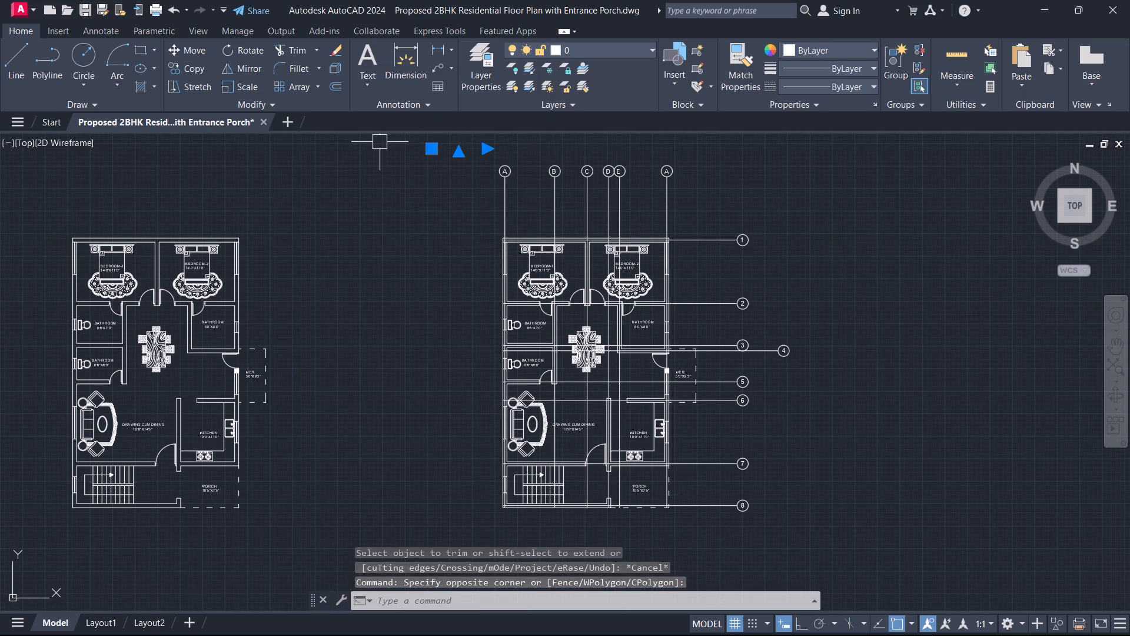
key("Delete")
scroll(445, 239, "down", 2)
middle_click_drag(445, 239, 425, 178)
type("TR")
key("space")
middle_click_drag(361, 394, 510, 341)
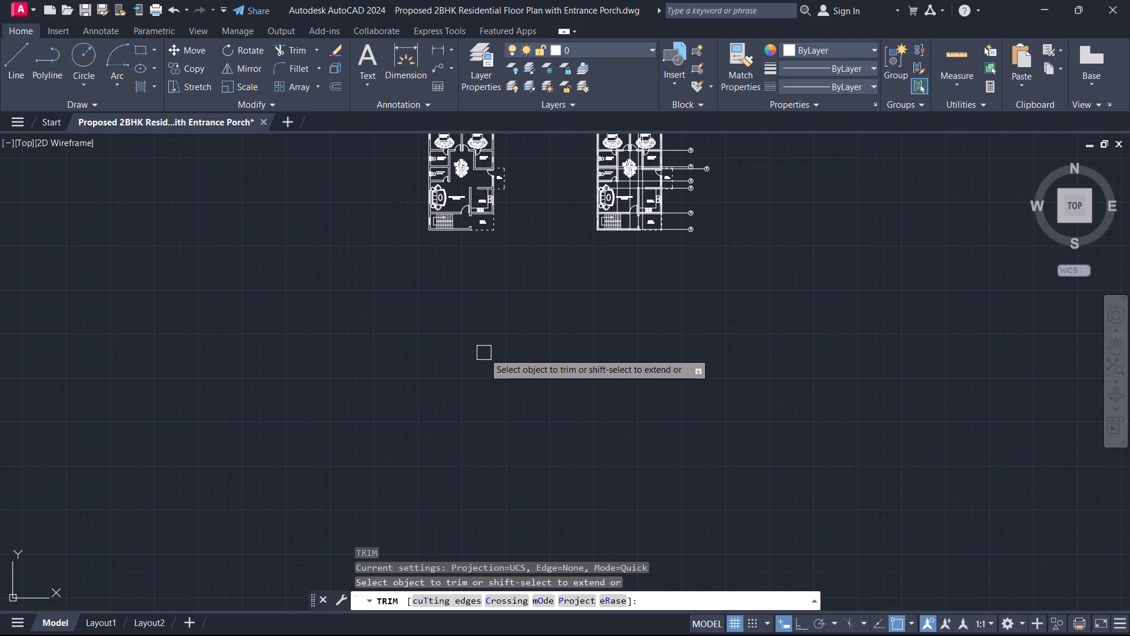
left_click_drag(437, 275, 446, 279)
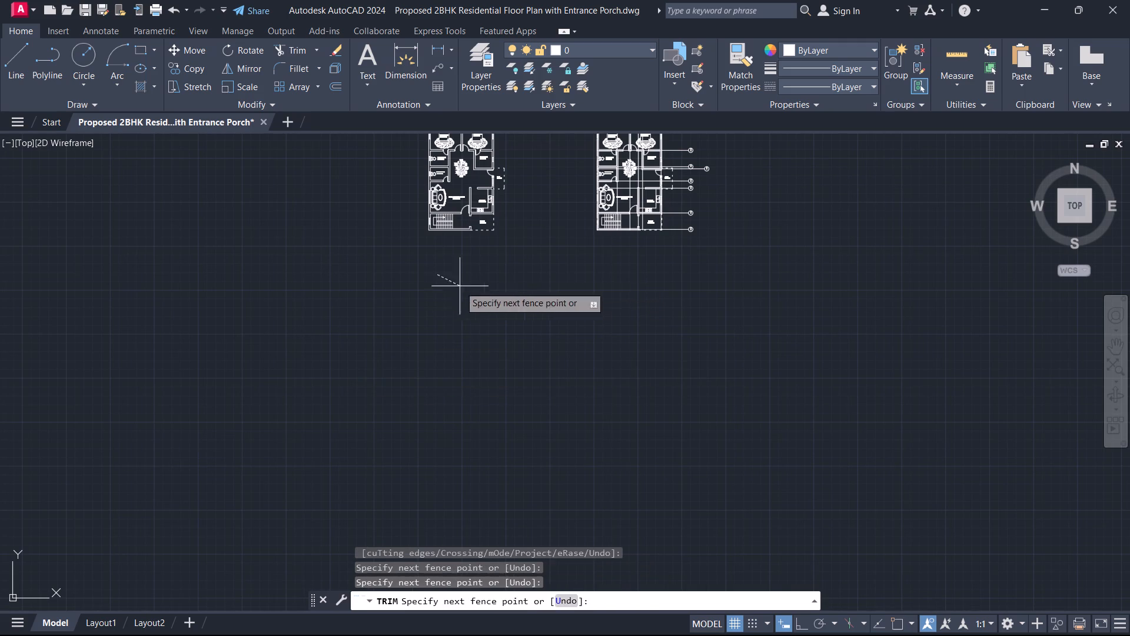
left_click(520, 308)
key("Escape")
Add an underlined multiline text title FLOOR PLAN, 10" high, south of the original plan.
key("t")
key("space")
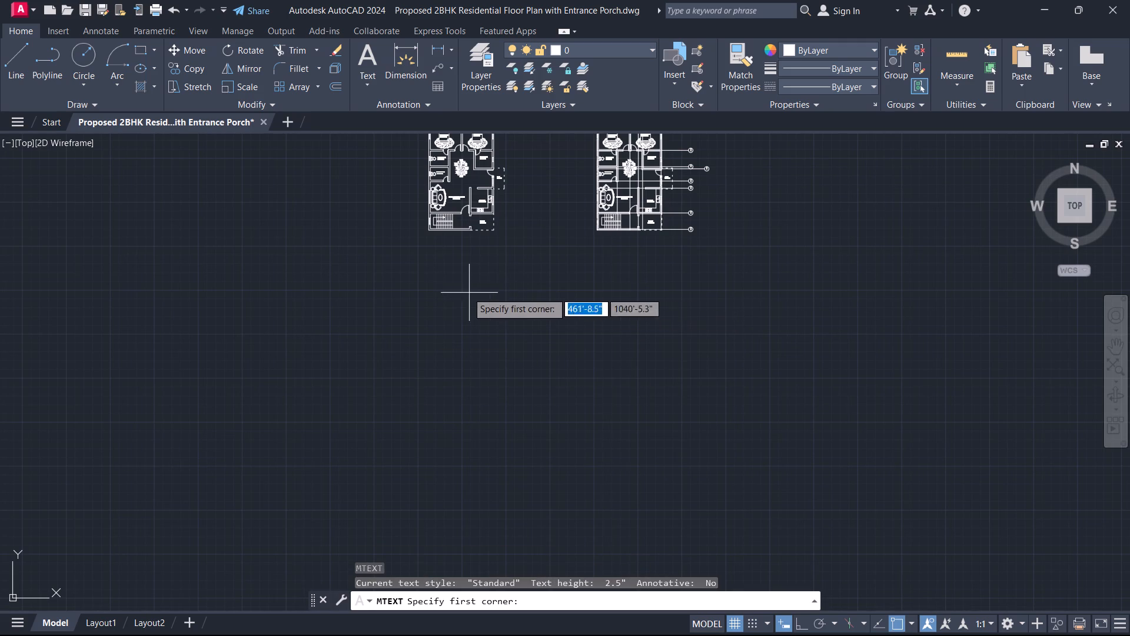
left_click(436, 266)
left_click(586, 311)
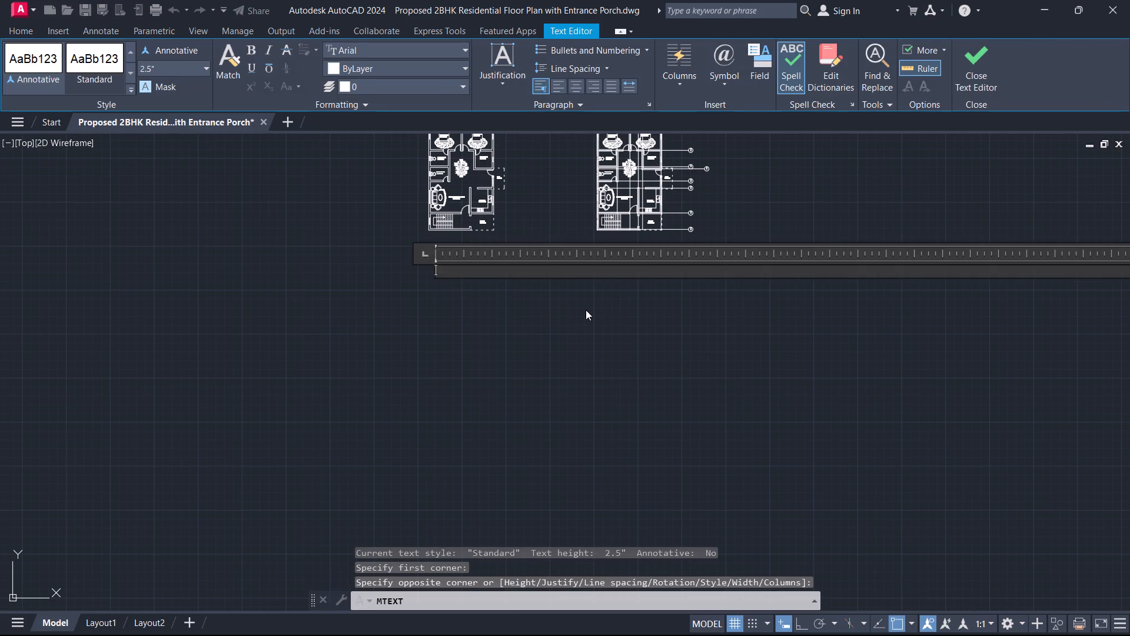
type("FLOOR")
key("space")
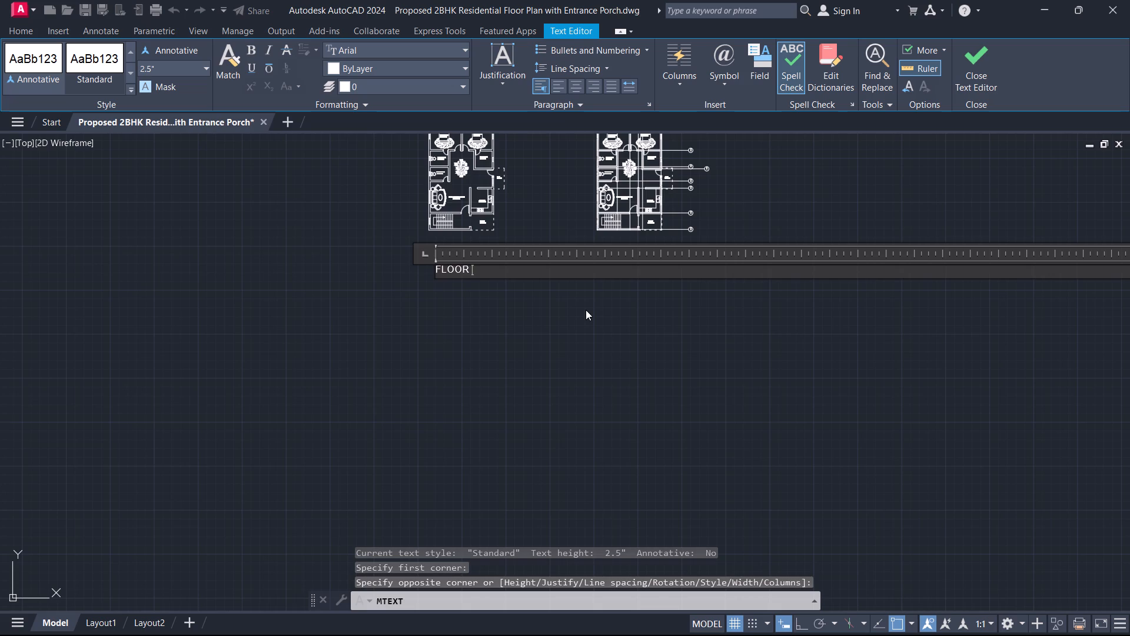
type("PLAN")
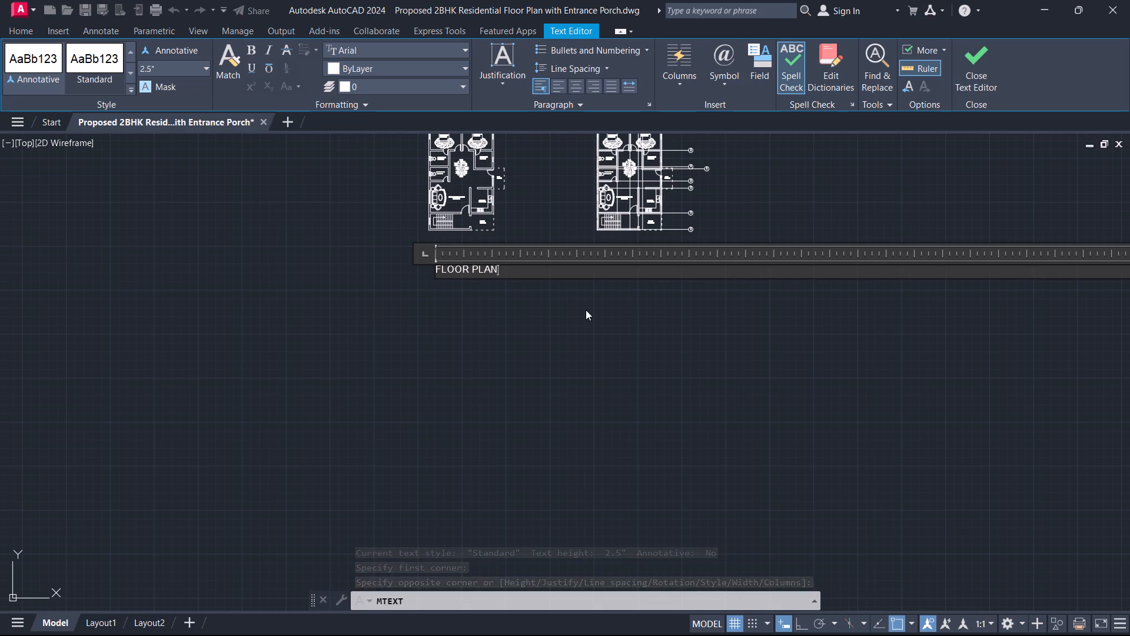
key("ctrl+a")
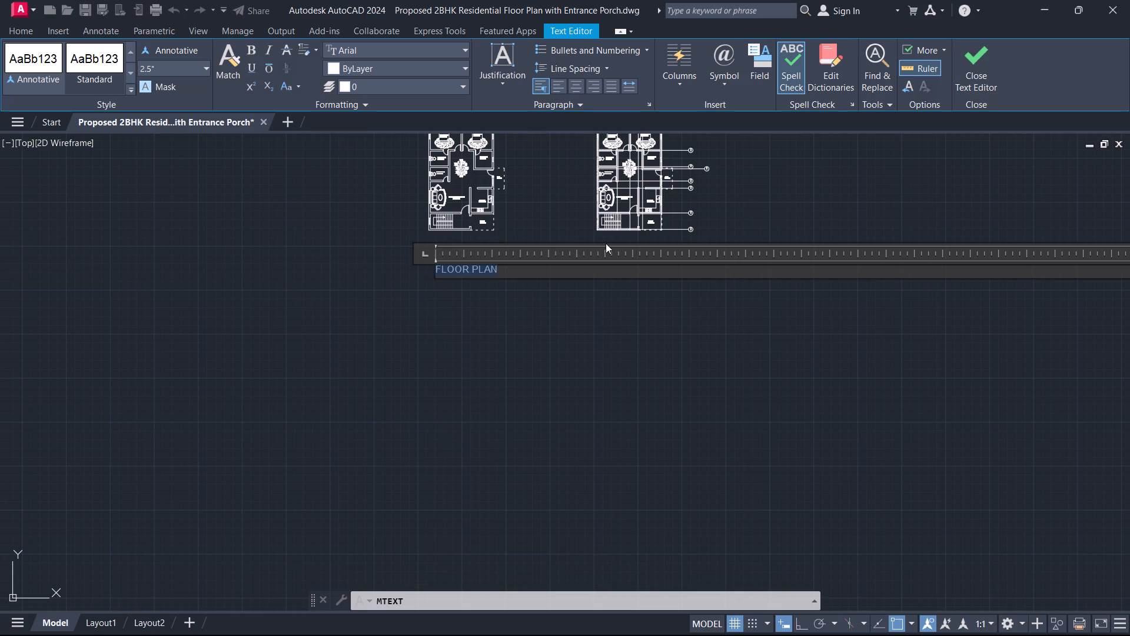
key("ctrl+u")
left_click(178, 64)
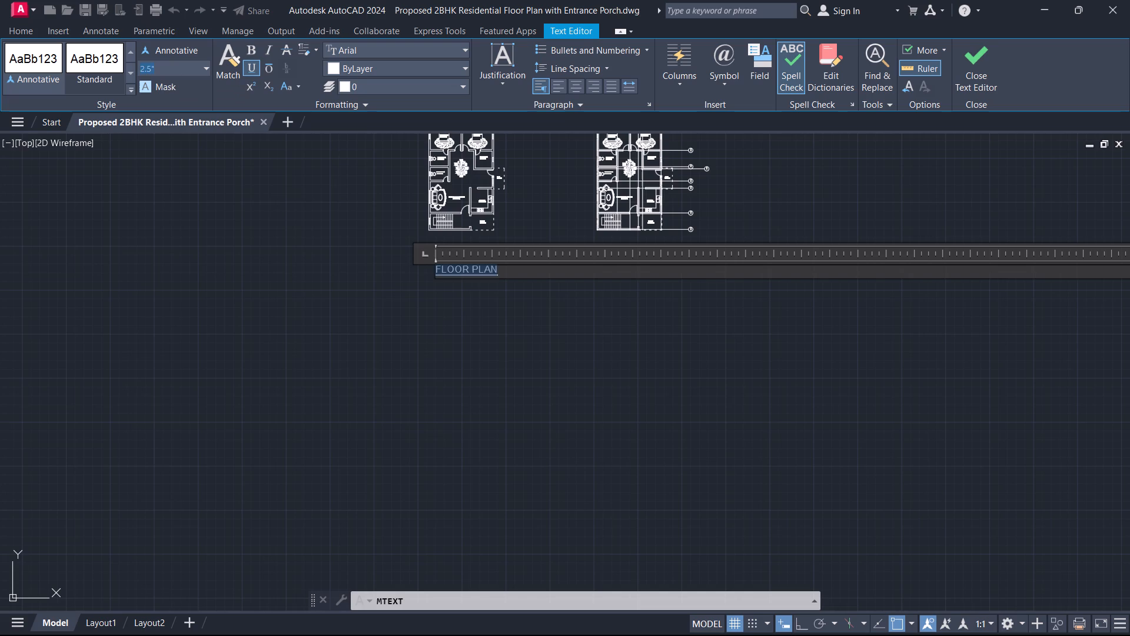
type("10")
key("Return")
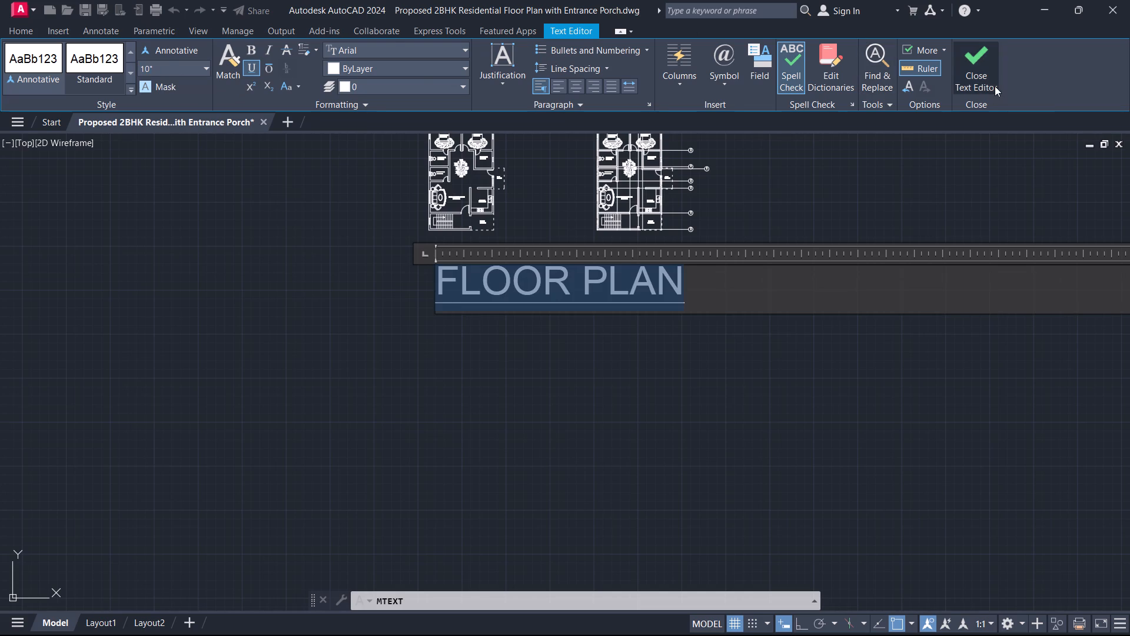
left_click_drag(995, 86, 989, 84)
Set the text height of the FLOOR PLAN title to 1'-4".
scroll(447, 270, "up", 3)
left_click_drag(488, 289, 468, 253)
left_click(370, 168)
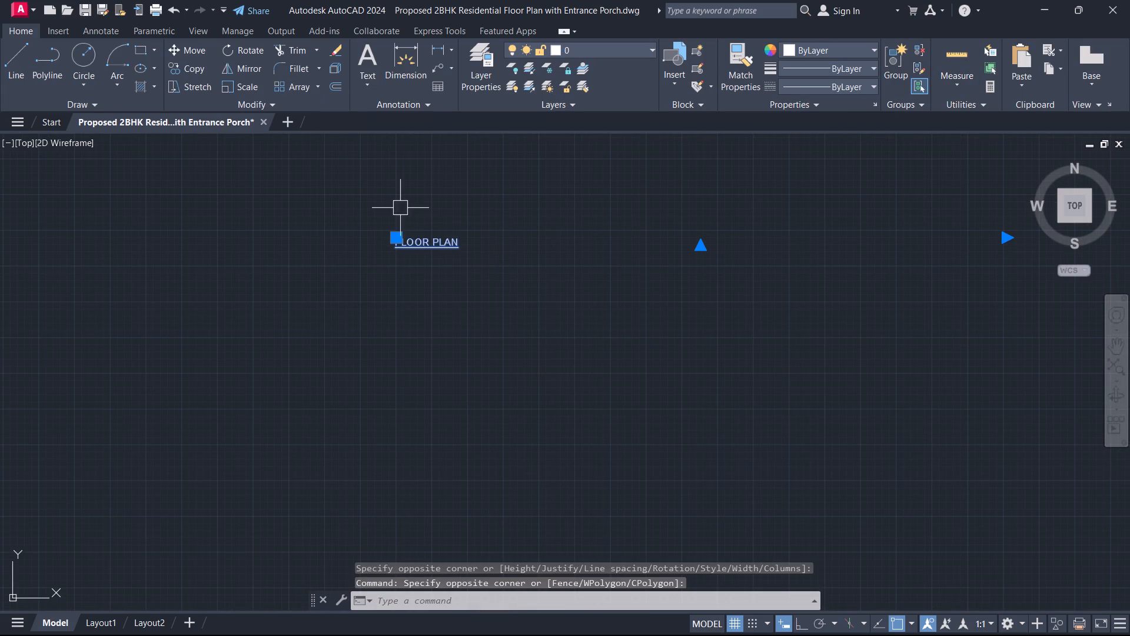
double_click(423, 236)
double_click(427, 238)
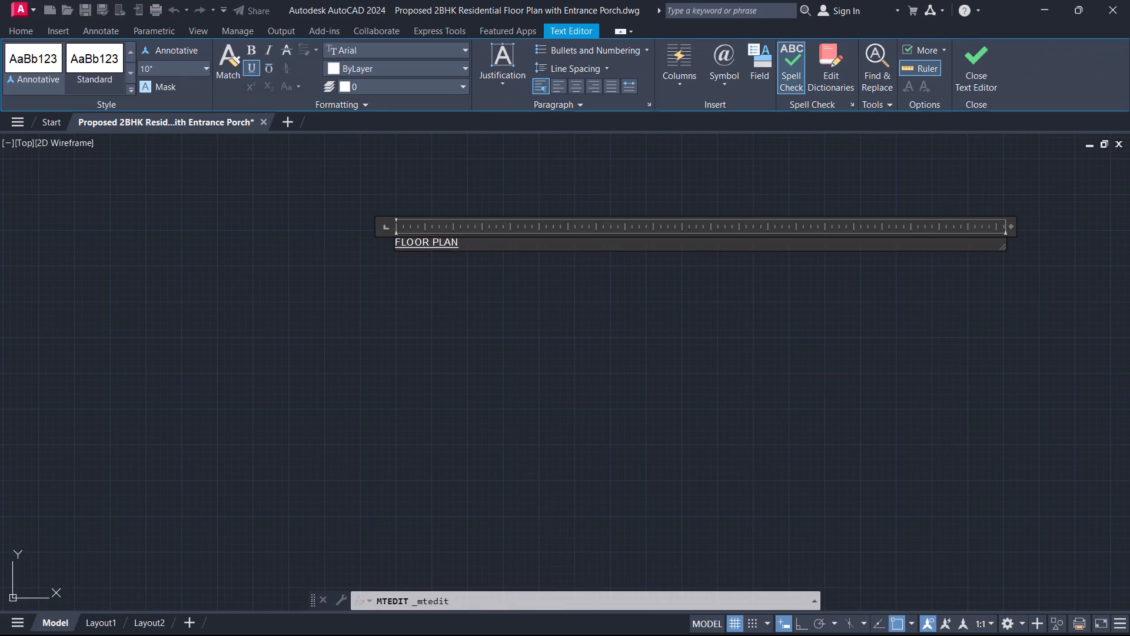
key("ctrl+a")
left_click(178, 63)
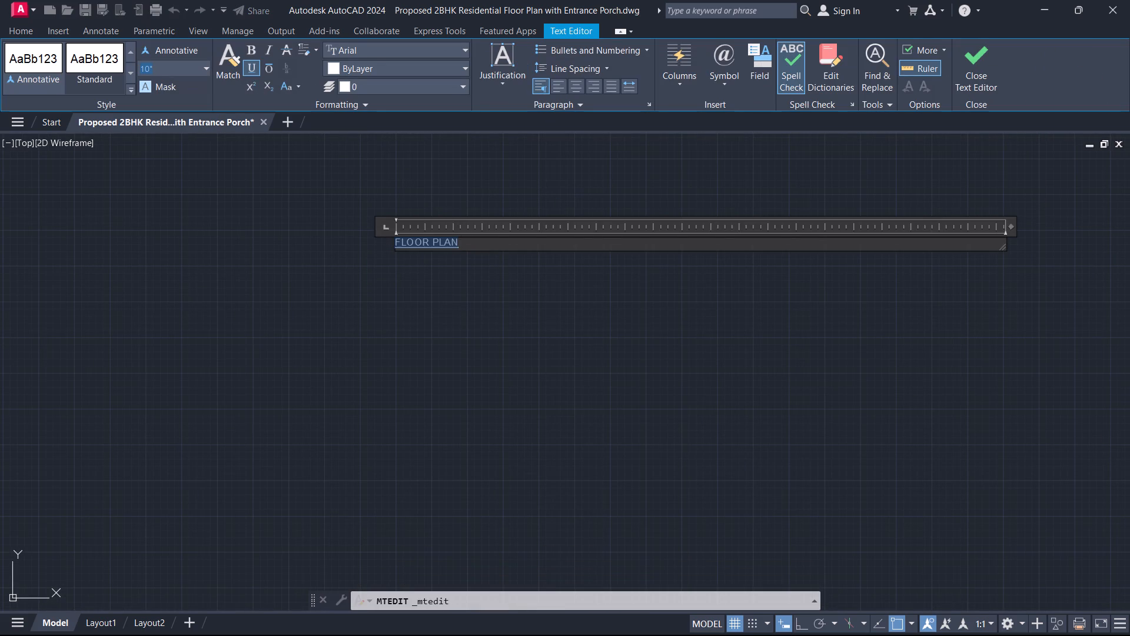
key("1")
key("apostrophe")
key("4")
key("Return")
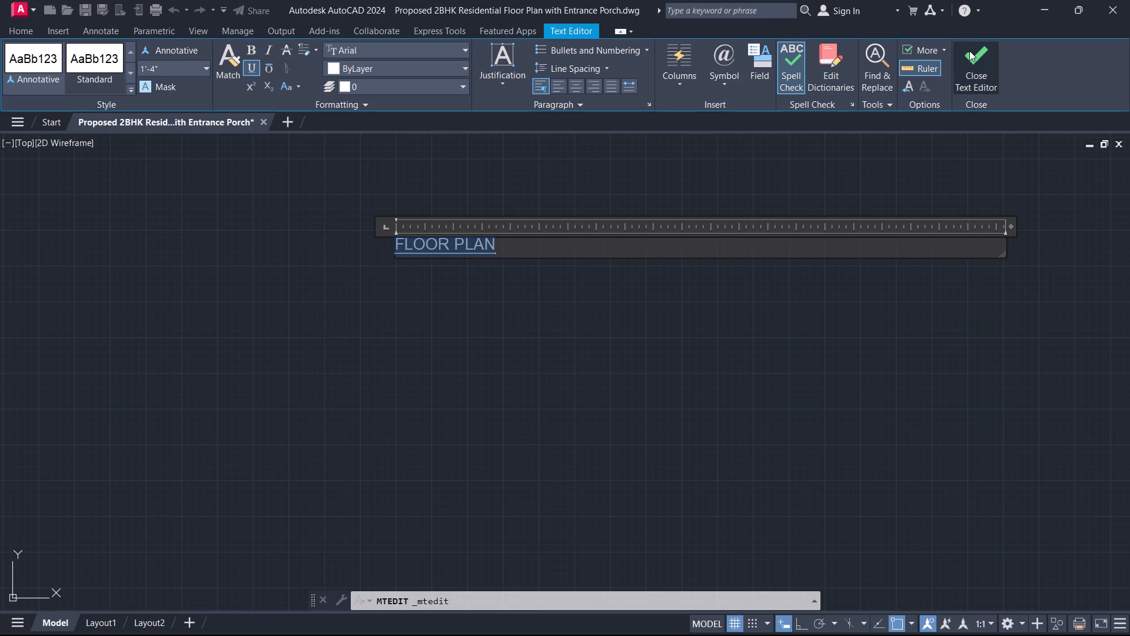
left_click(969, 51)
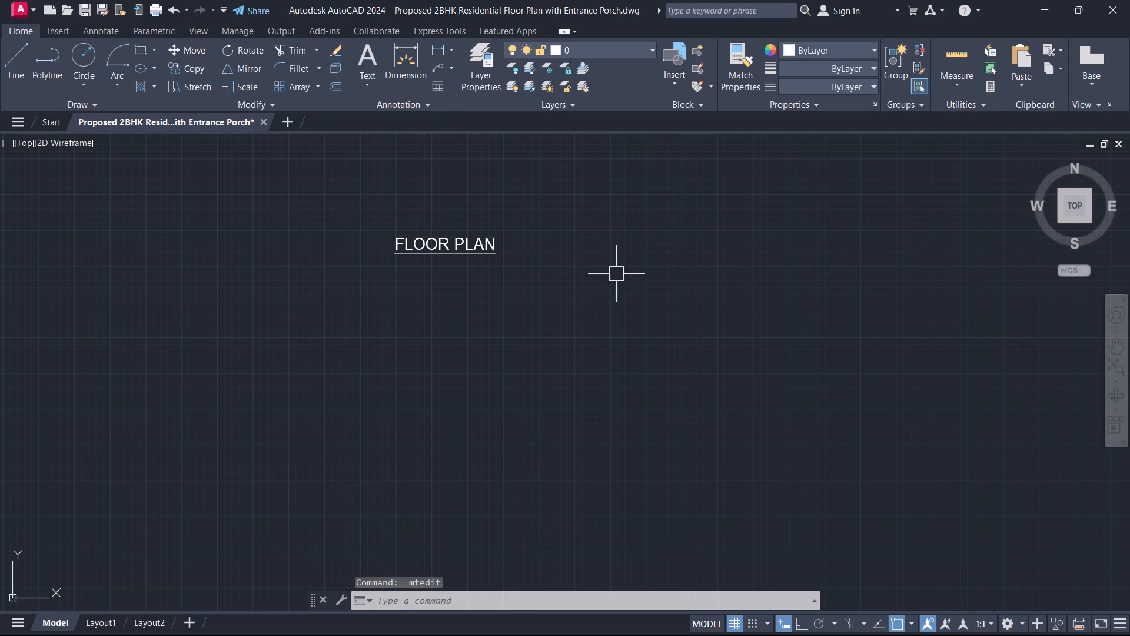
Move the FLOOR PLAN title up to just beneath the original plan's staircase and porch edge.
middle_click_drag(587, 291, 825, 399)
scroll(586, 291, "up", 1)
scroll(825, 399, "down", 3)
scroll(752, 392, "up", 1)
left_click_drag(749, 390, 742, 376)
left_click(692, 317)
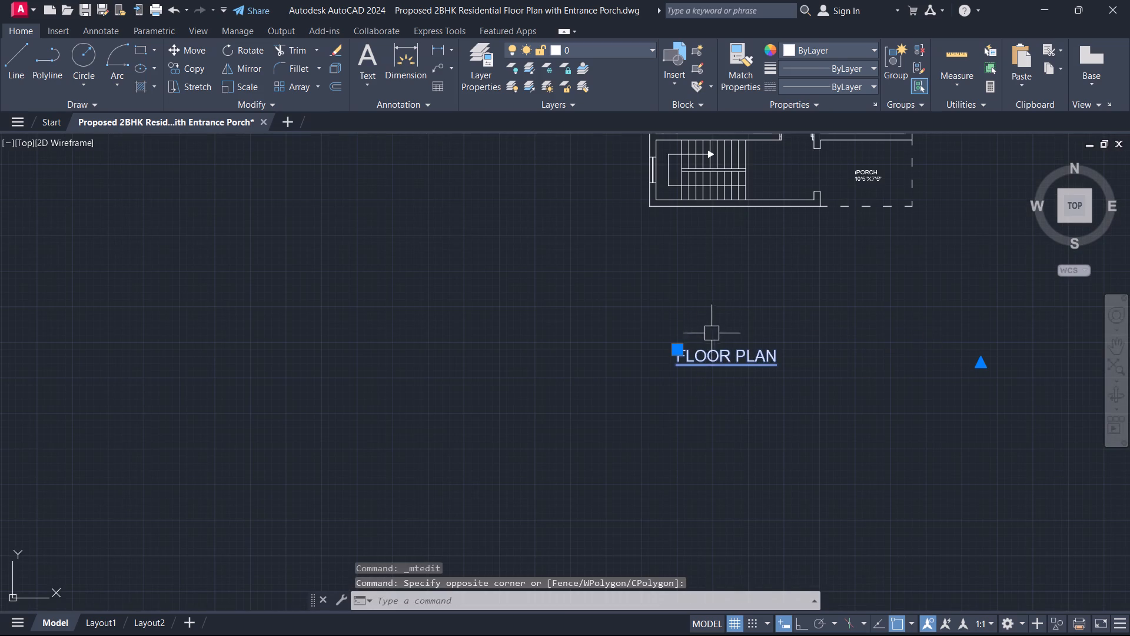
type("M")
key("space")
left_click(717, 356)
left_click(763, 250)
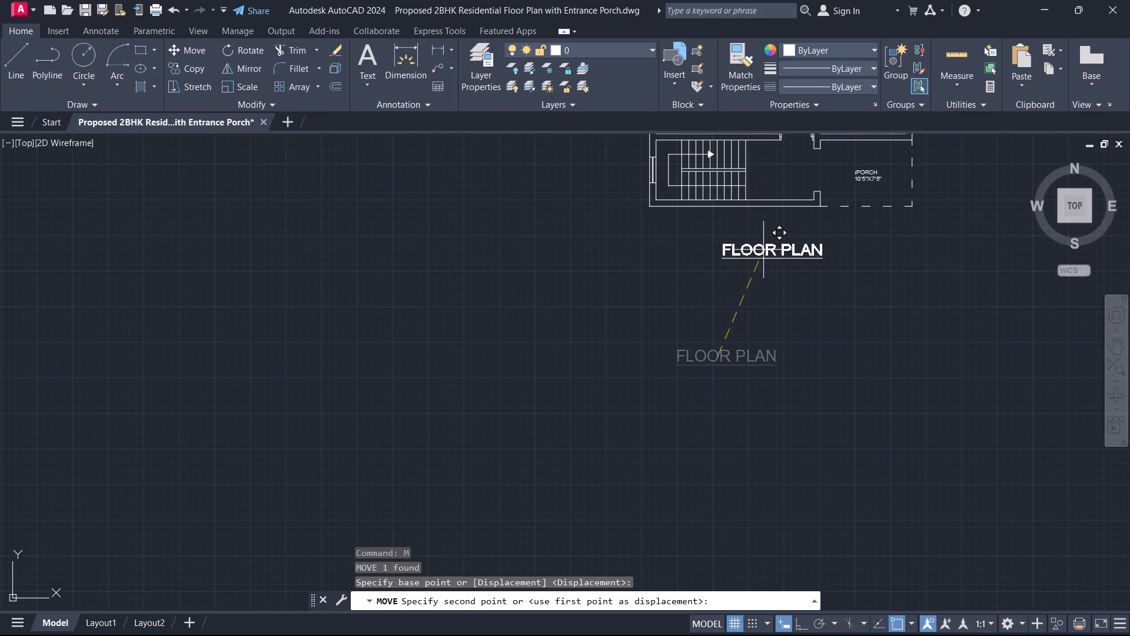
key("Escape")
Copy the FLOOR PLAN title to just beneath the copied plan with the centre-line grid.
scroll(813, 257, "down", 5)
middle_click_drag(824, 260, 686, 303)
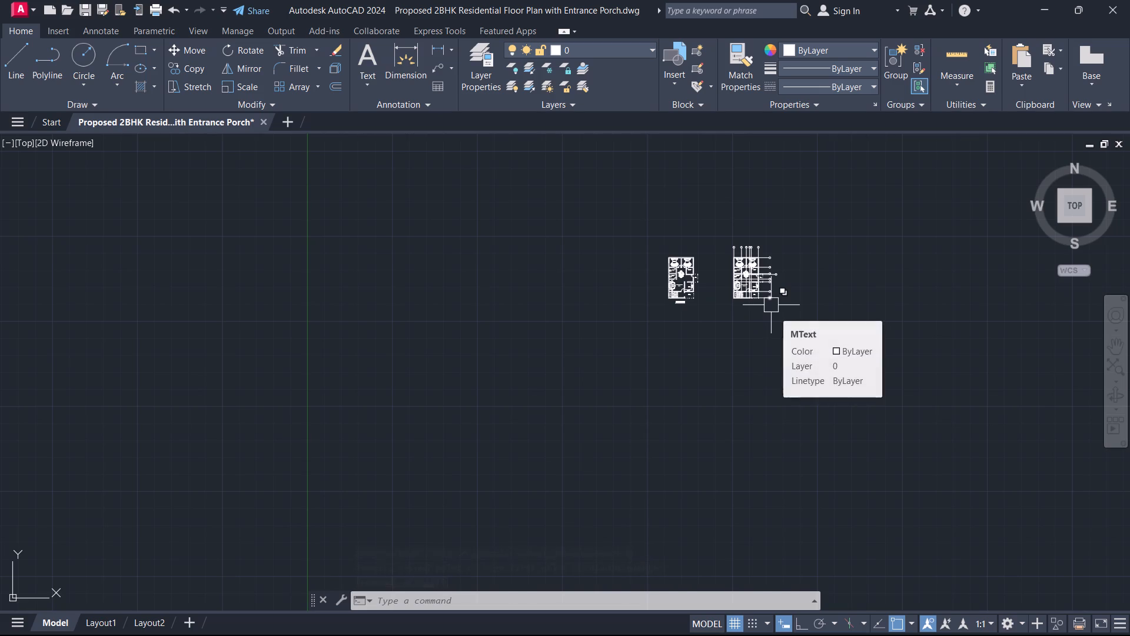
scroll(747, 314, "up", 2)
middle_click_drag(743, 314, 723, 355)
left_click(595, 344)
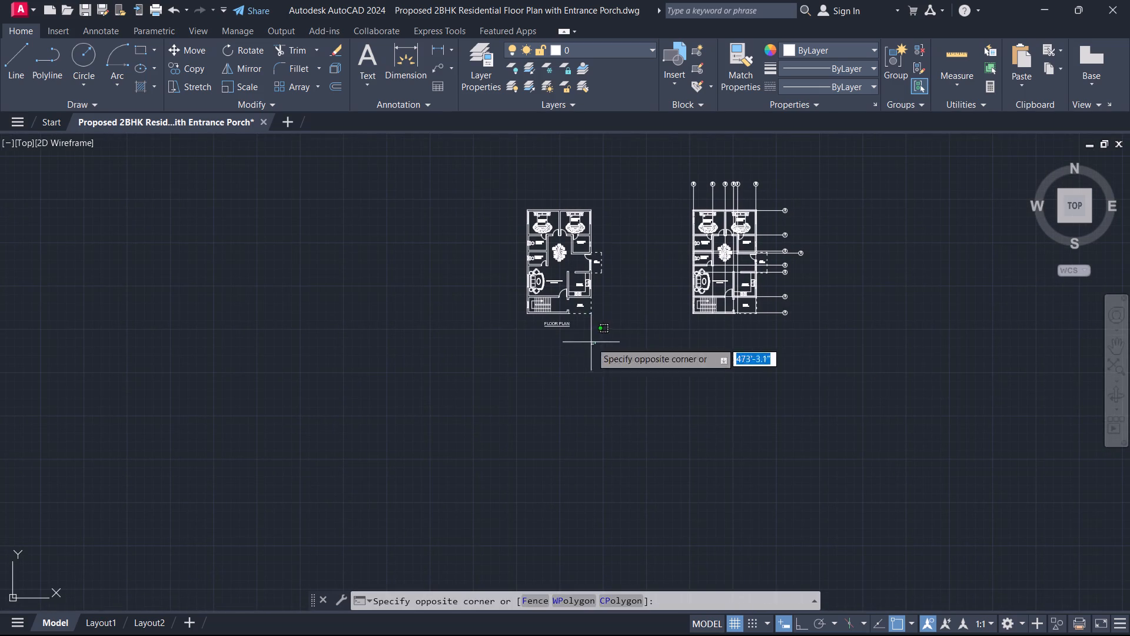
left_click(528, 324)
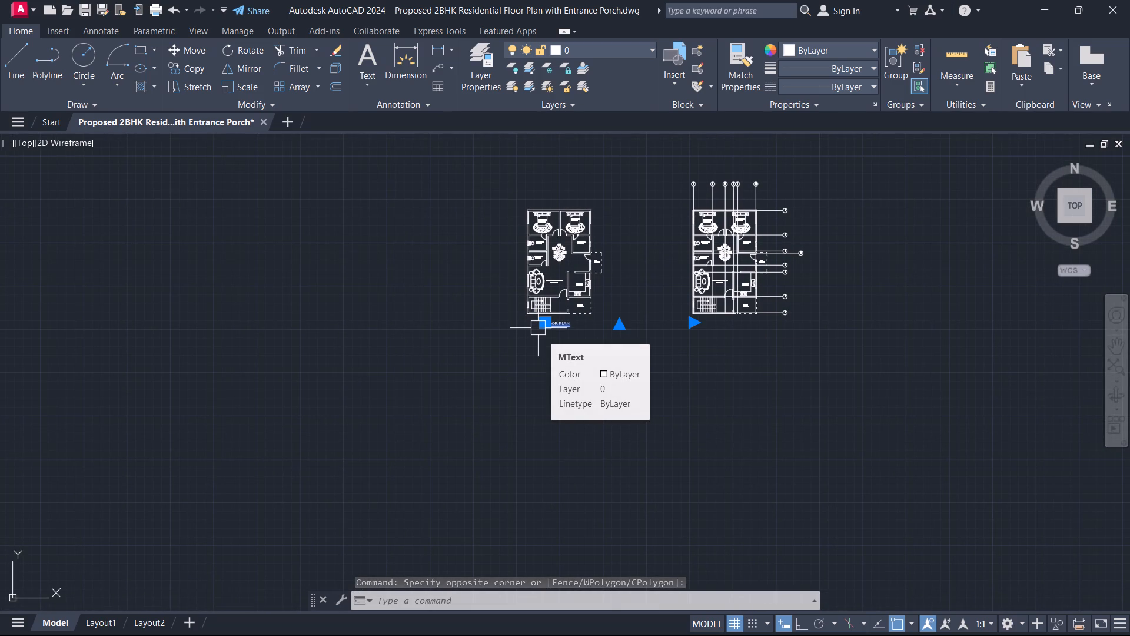
type("CO")
key("space")
left_click(538, 328)
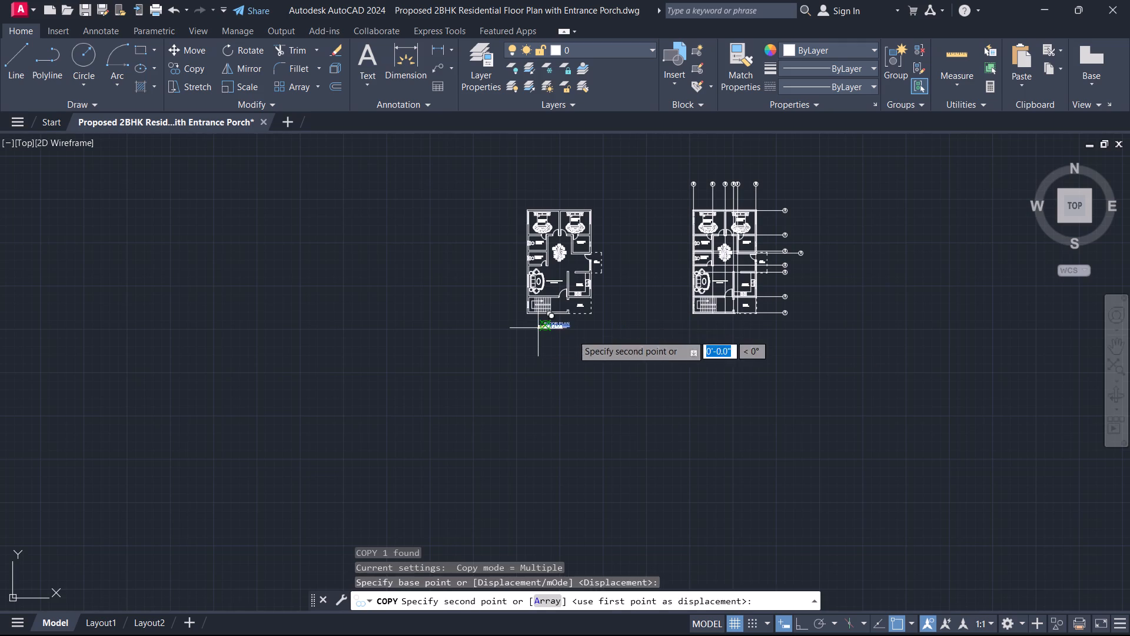
scroll(719, 337, "up", 2)
left_click(699, 313)
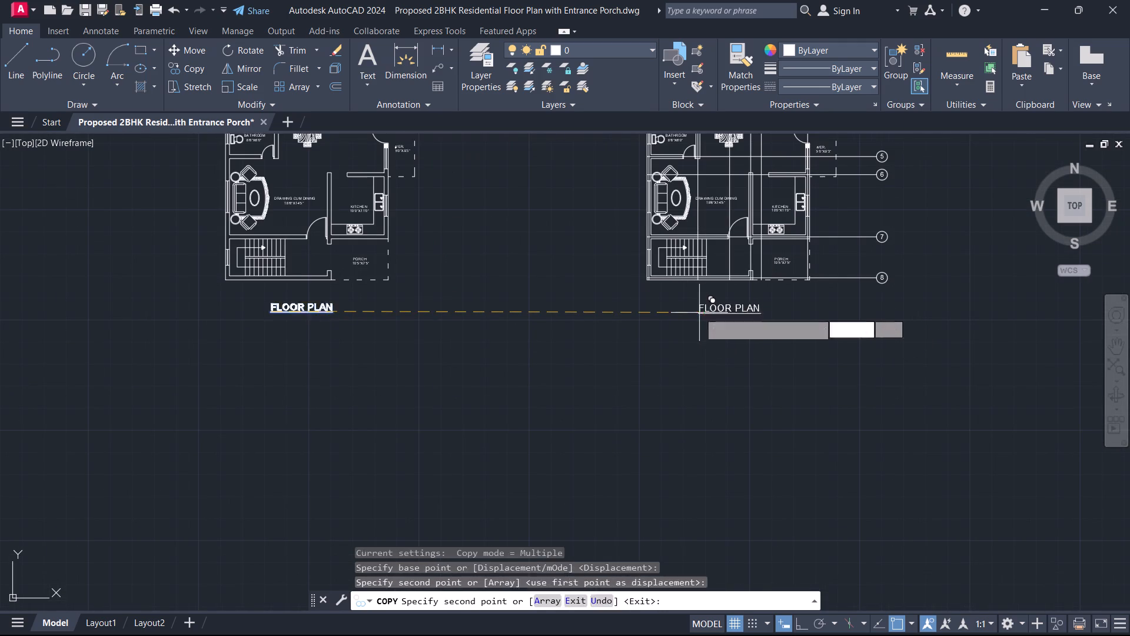
key("Escape")
Change the copied title's text to CENTER LINE OF WALL.
left_click(726, 308)
left_click_drag(727, 308, 733, 309)
double_click(746, 317)
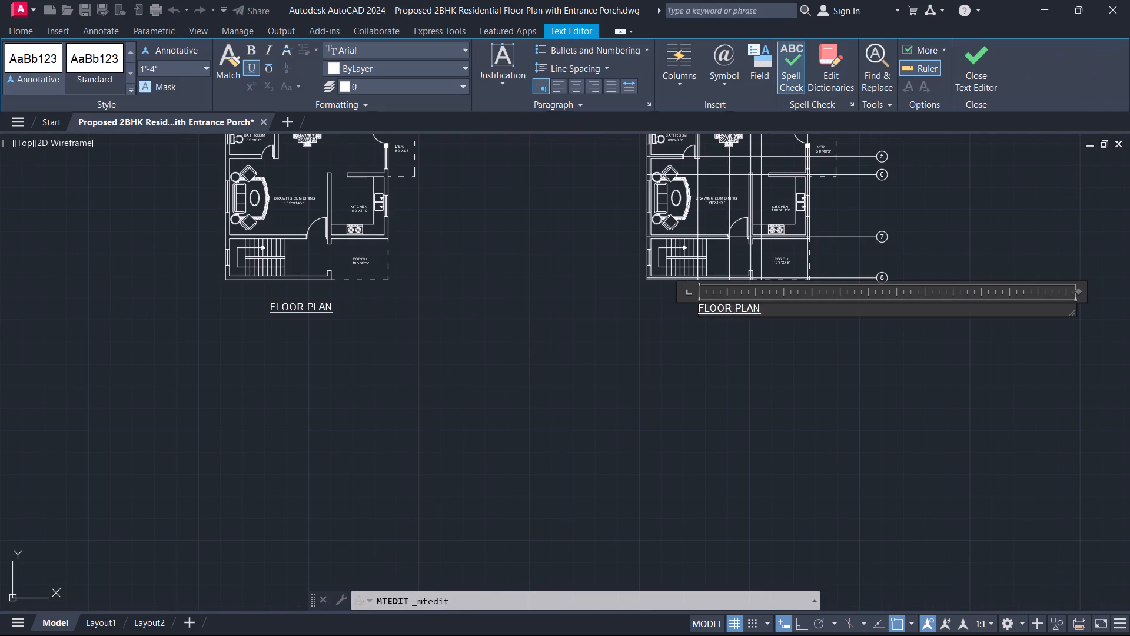
left_click_drag(780, 307, 549, 300)
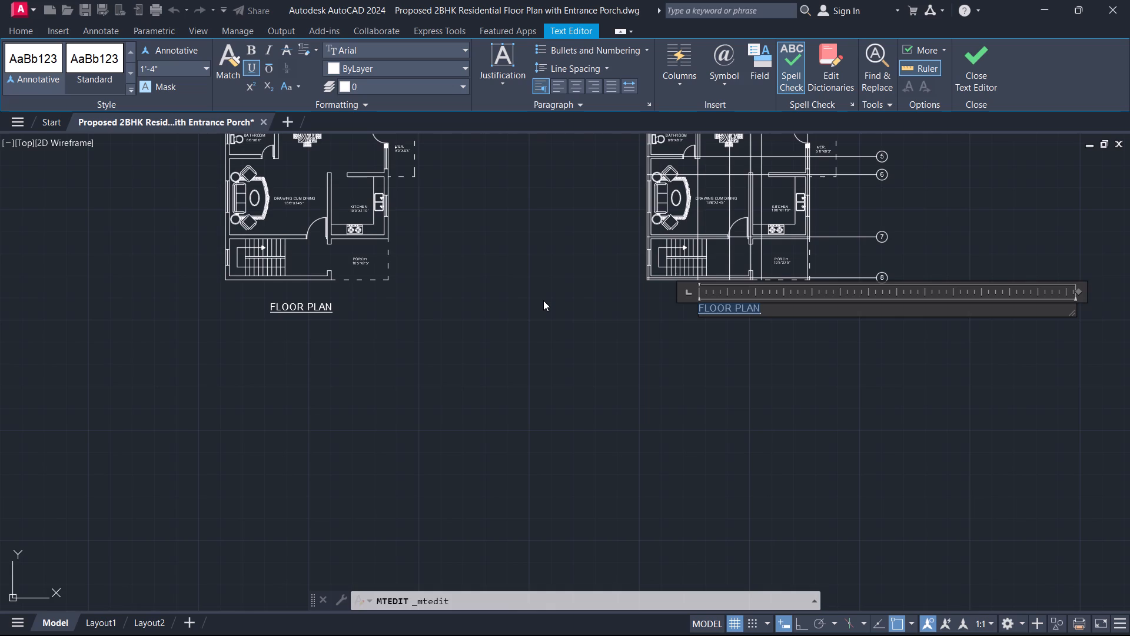
type("CENTER LINE")
key("space")
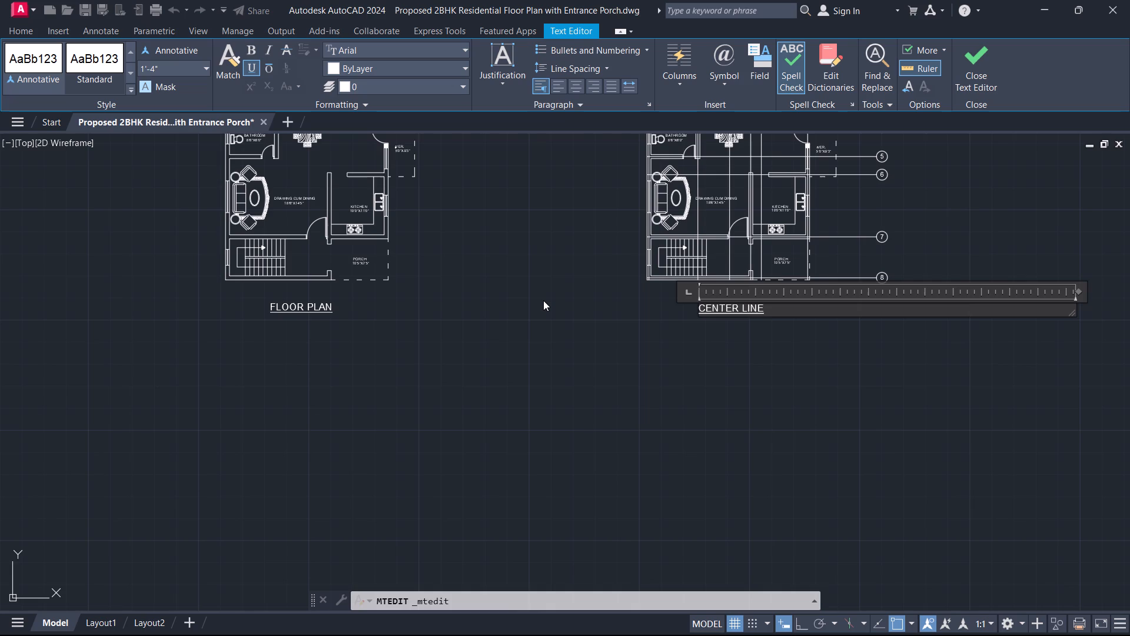
type("DI")
key("BackSpace")
key("BackSpace")
type("O")
key("space")
key("BackSpace")
type("F WALL")
left_click(976, 64)
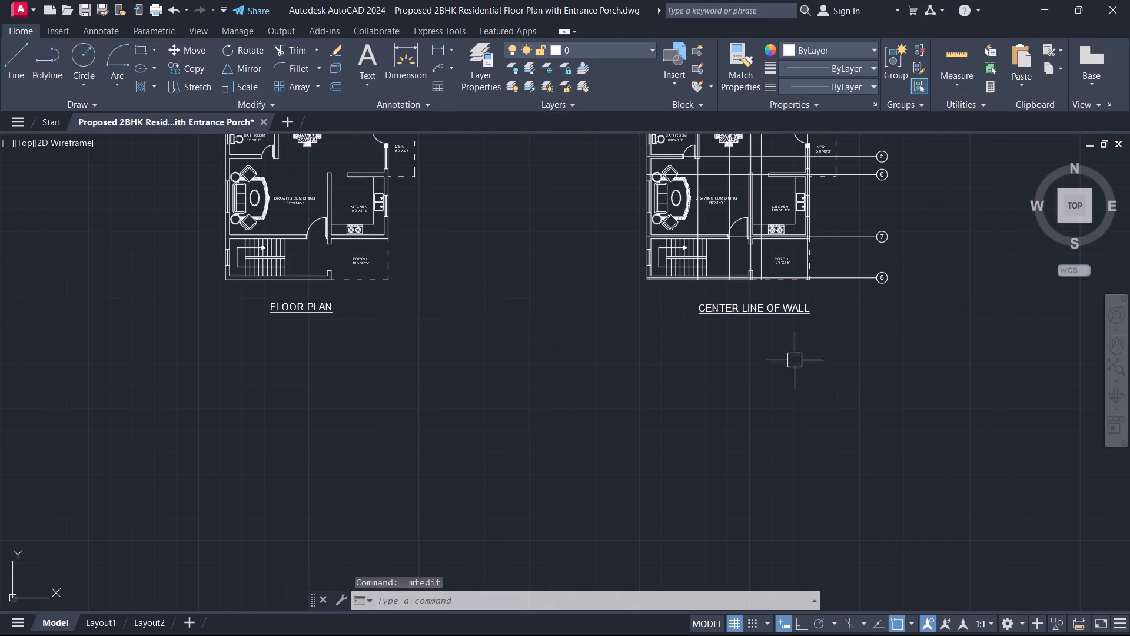
Move the CENTER LINE OF WALL title slightly west so it sits centred beneath the copied plan, with object snap off while placing.
left_click_drag(750, 314, 746, 306)
scroll(792, 341, "up", 3)
key("m")
key("space")
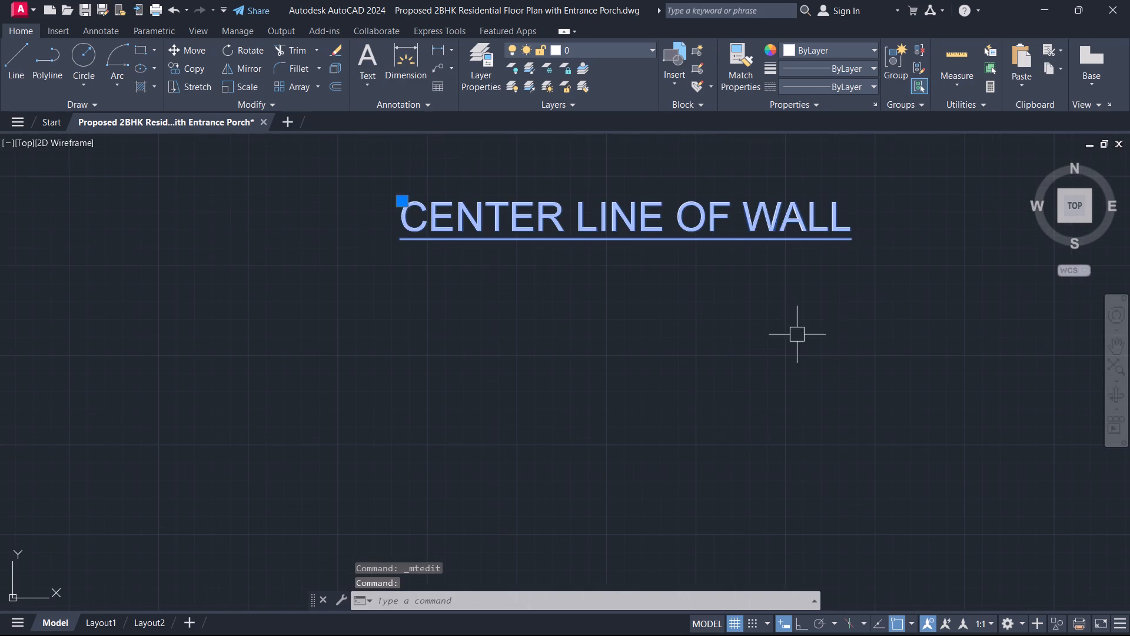
left_click(729, 249)
scroll(657, 245, "down", 2)
middle_click_drag(657, 245, 703, 346)
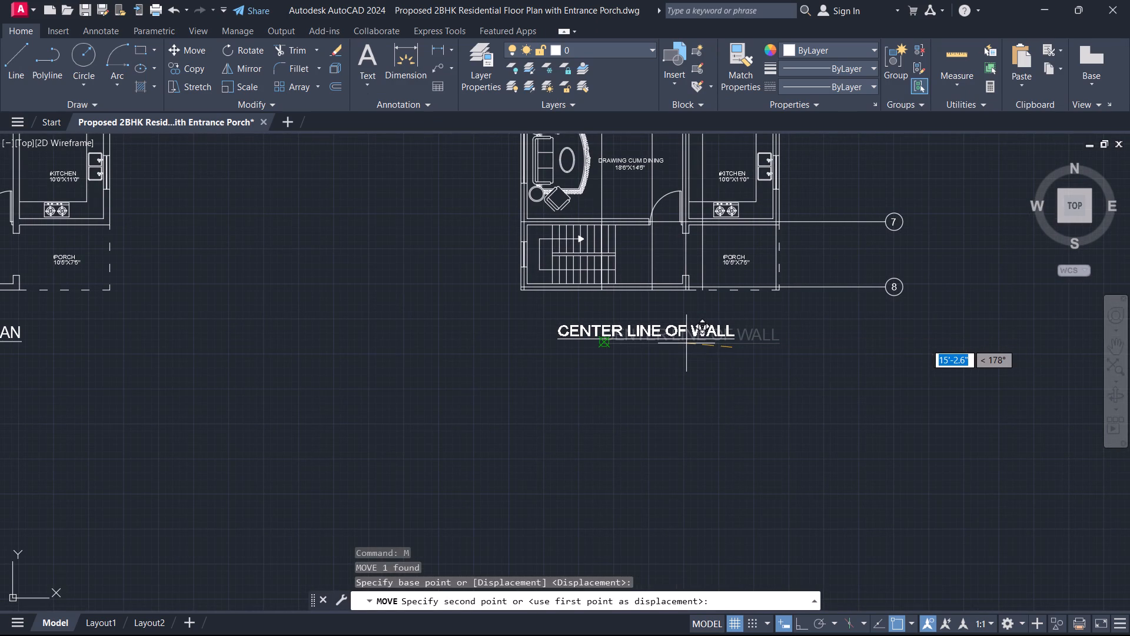
key("F3")
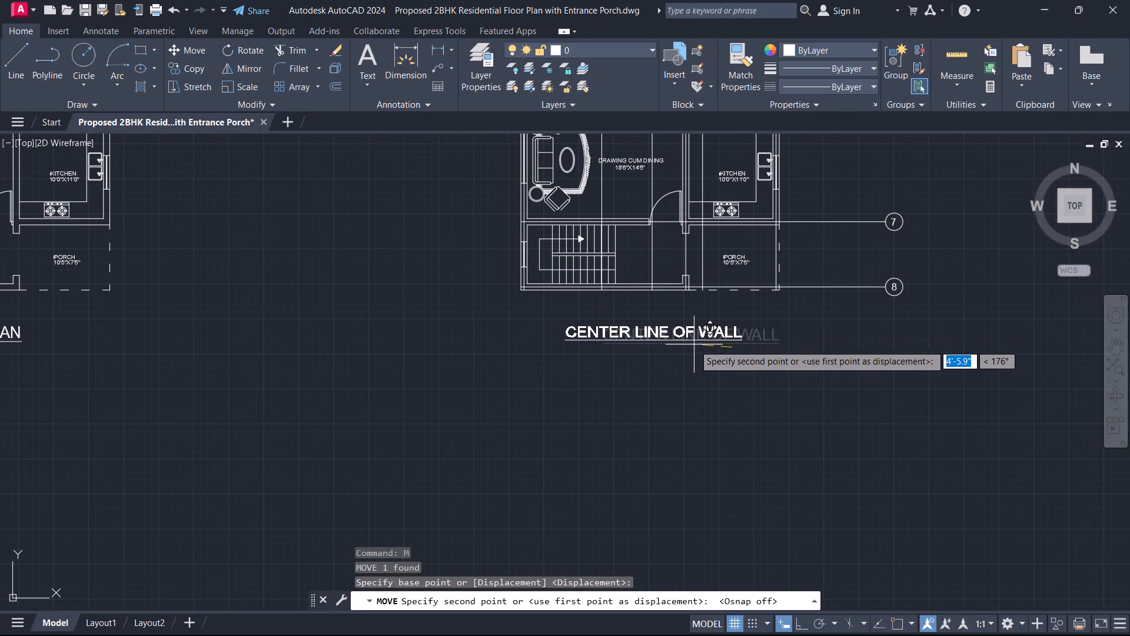
left_click(693, 344)
key("F3")
key("Escape")
Move the original plan with its FLOOR PLAN title about 42' due east toward the copied plan, using Ortho.
scroll(693, 344, "down", 3)
middle_click_drag(689, 357, 704, 377)
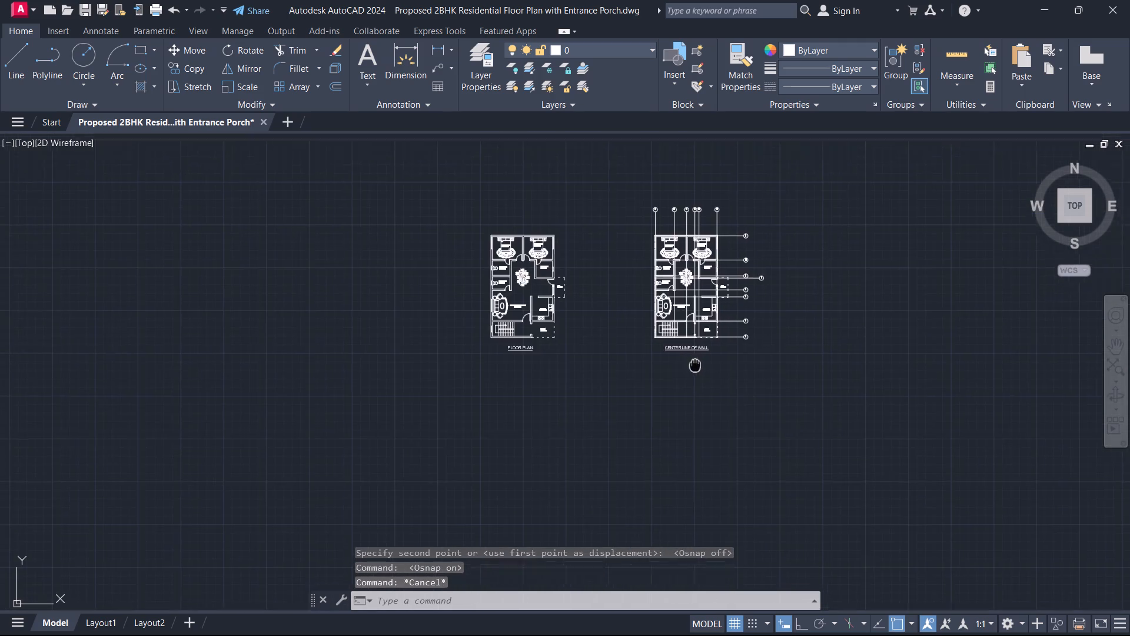
middle_click_drag(704, 377, 812, 391)
scroll(839, 376, "up", 2)
middle_click_drag(866, 351, 747, 413)
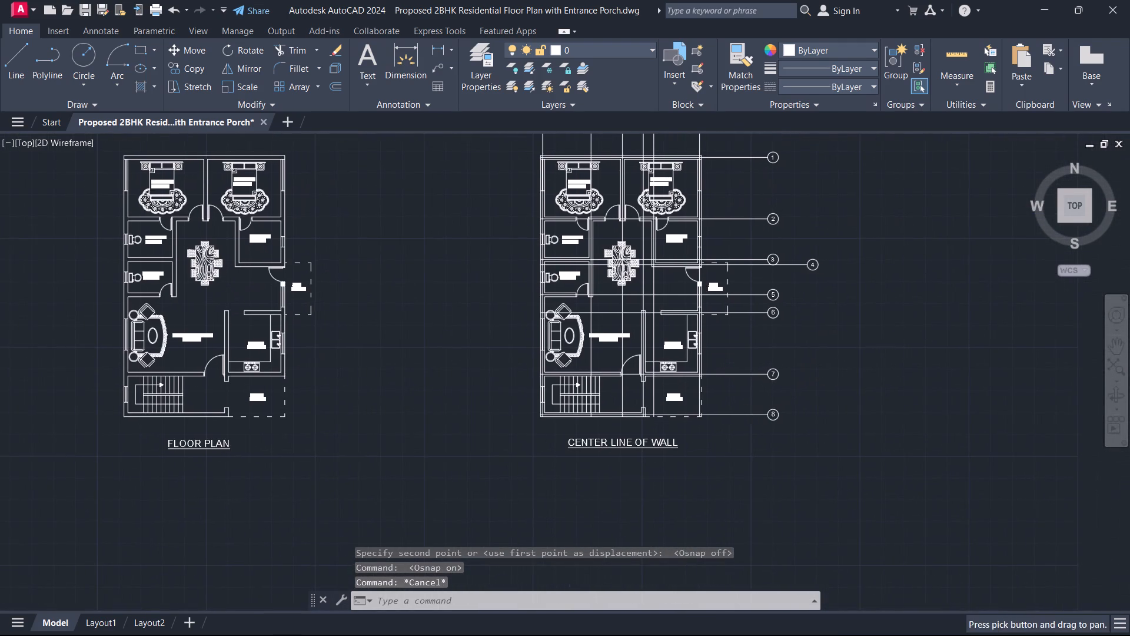
scroll(747, 413, "down", 1)
scroll(584, 372, "down", 1)
middle_click_drag(584, 372, 761, 393)
scroll(755, 391, "up", 1)
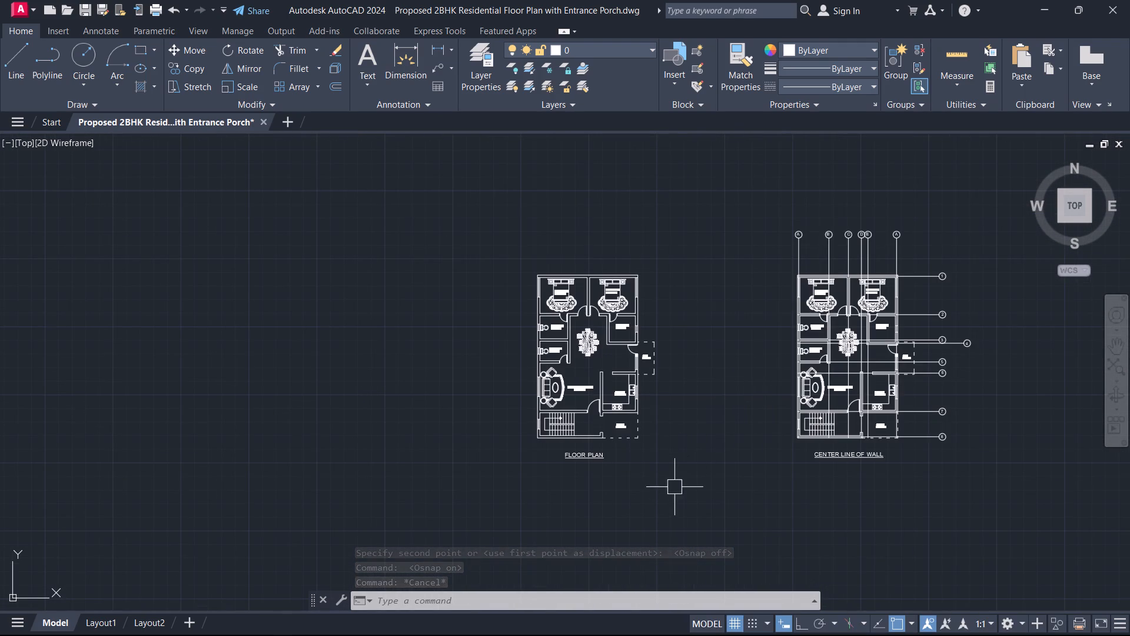
left_click_drag(679, 498, 654, 462)
left_click(451, 236)
type("M")
key("space")
left_click(500, 319)
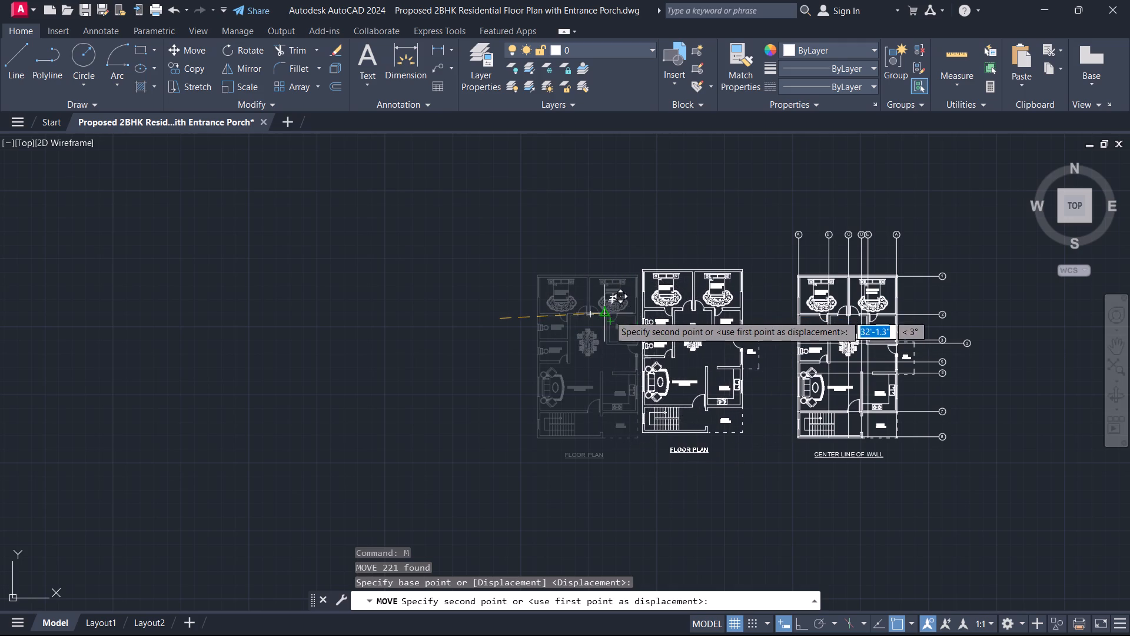
key("F8")
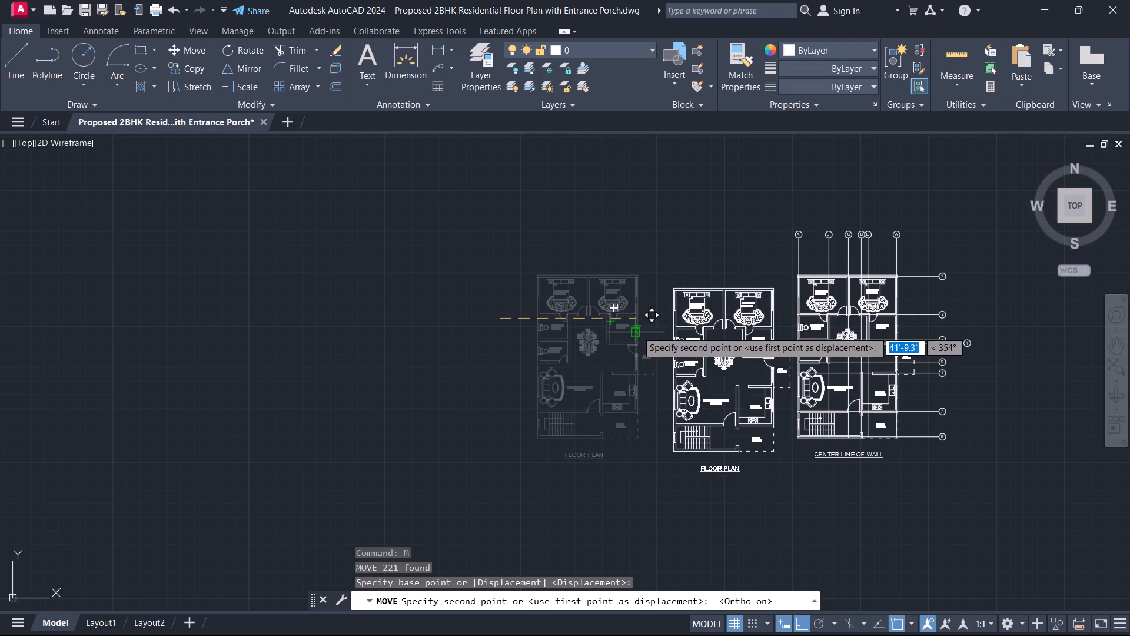
scroll(636, 327, "up", 2)
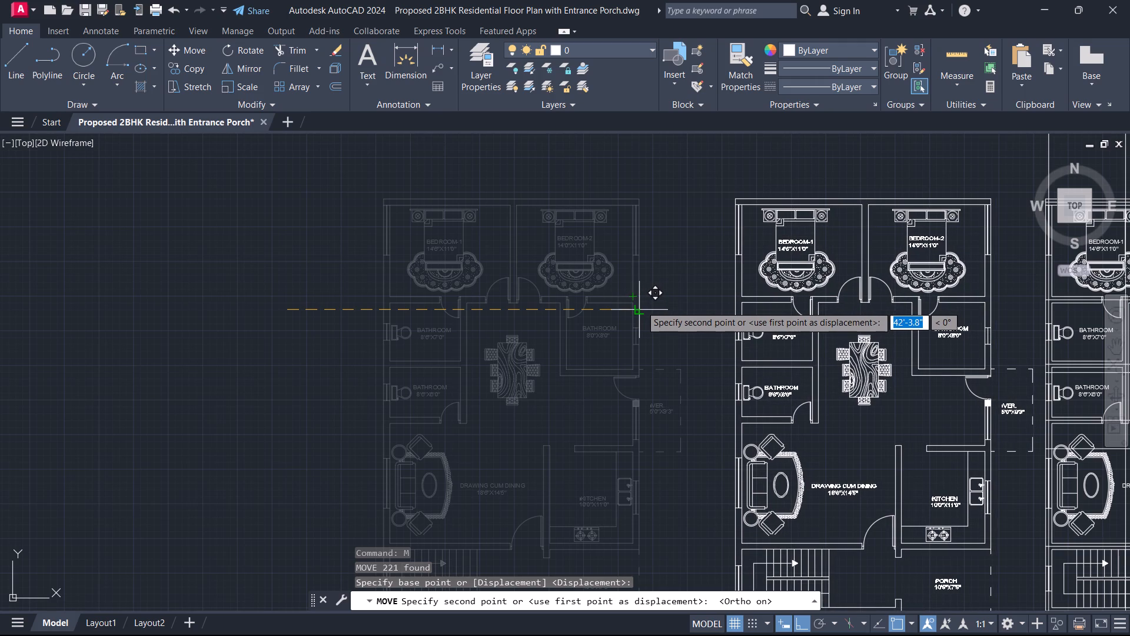
left_click(641, 306)
key("Escape")
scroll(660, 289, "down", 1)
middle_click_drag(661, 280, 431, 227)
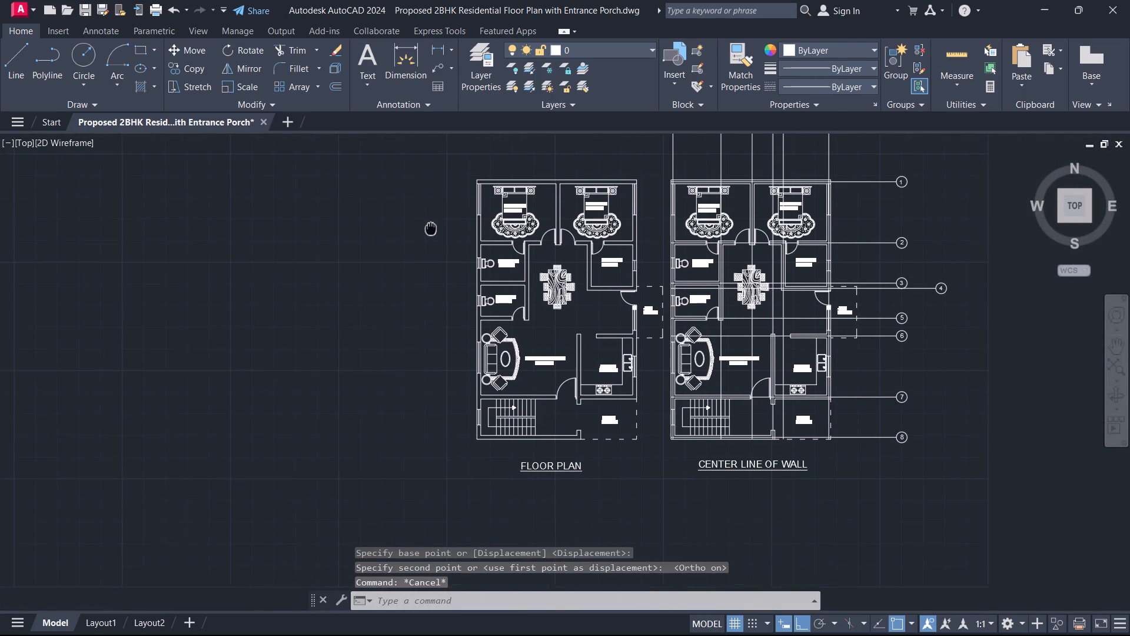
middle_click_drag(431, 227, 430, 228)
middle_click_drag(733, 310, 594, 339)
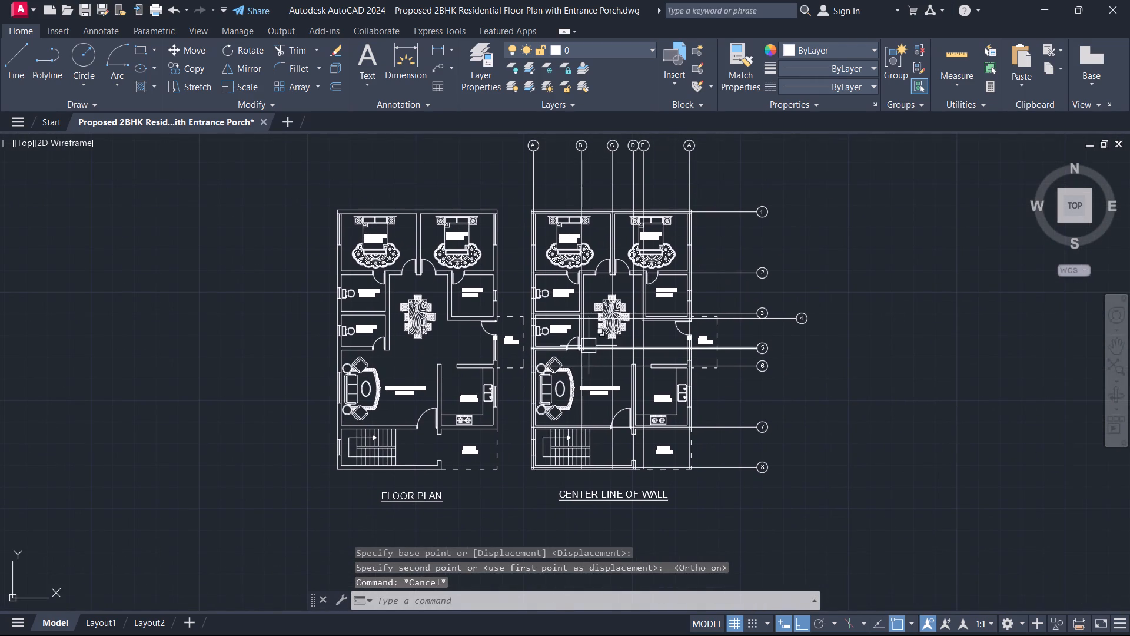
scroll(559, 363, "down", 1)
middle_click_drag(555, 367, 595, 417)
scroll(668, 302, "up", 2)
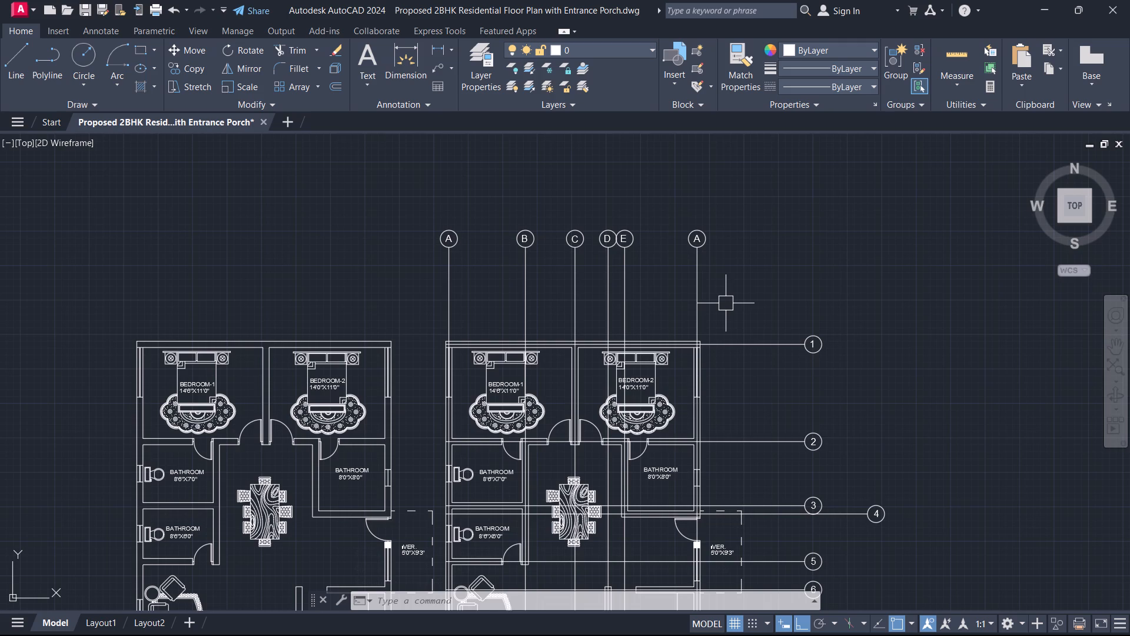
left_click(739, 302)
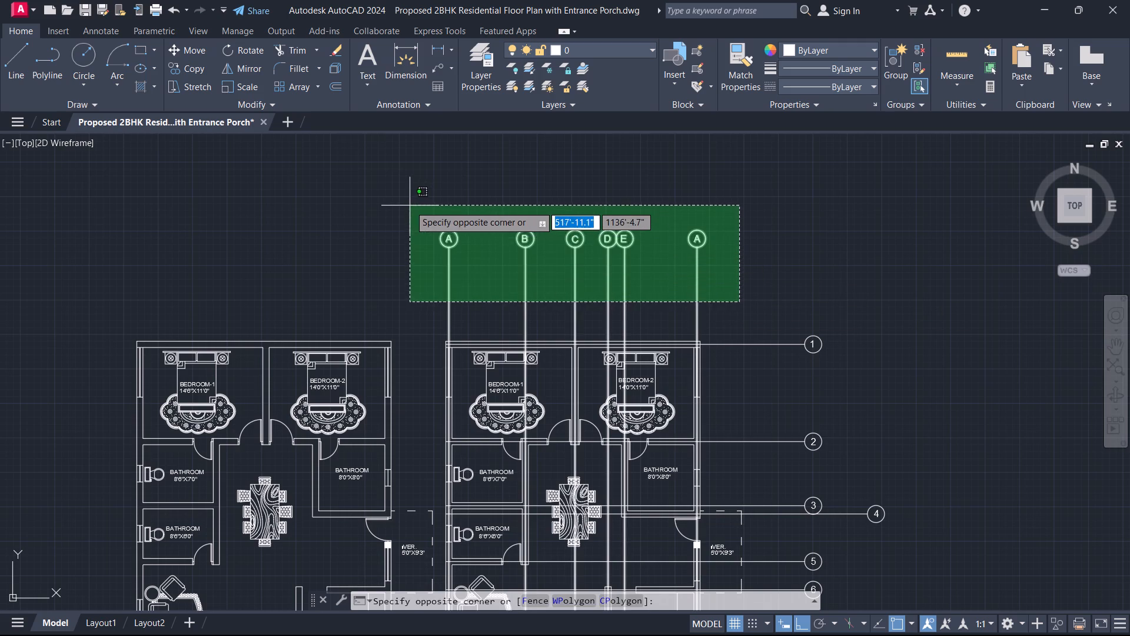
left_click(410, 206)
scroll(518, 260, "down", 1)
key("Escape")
Move the lettered vertical centre lines with their bubbles straight south, bringing the bubbles closer to the copied plan.
middle_click_drag(575, 269, 664, 236)
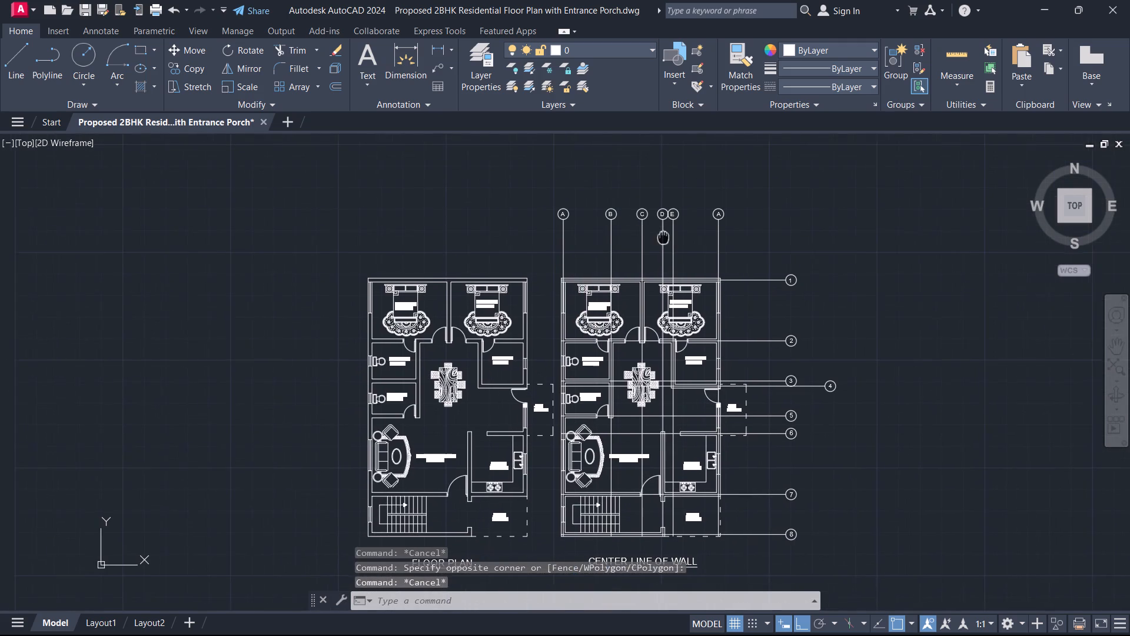
middle_click_drag(664, 236, 666, 236)
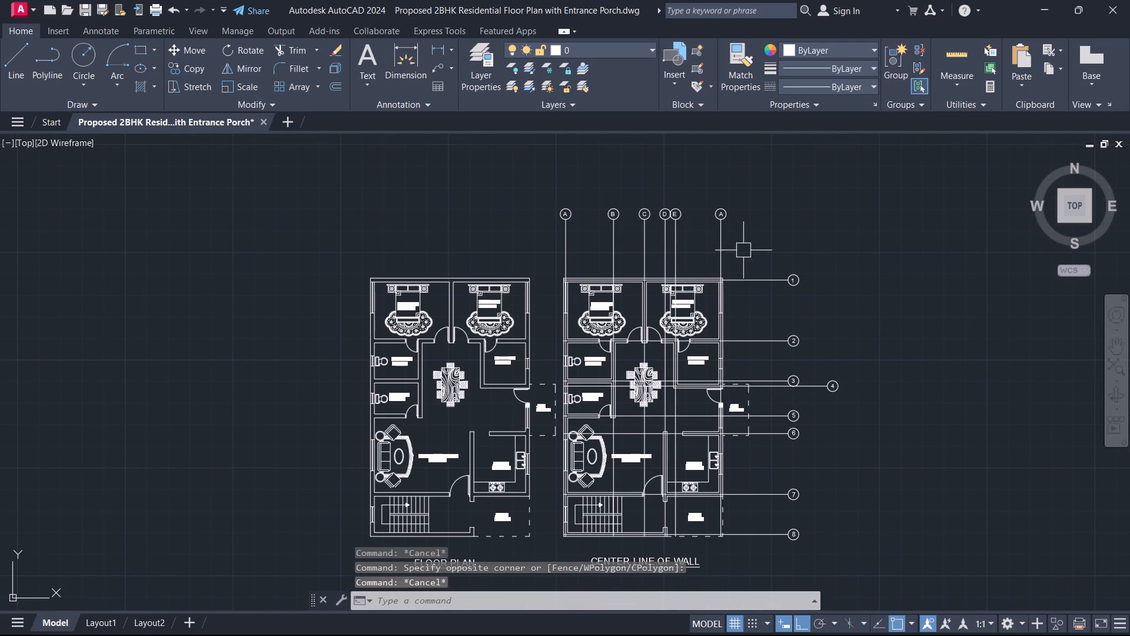
left_click_drag(765, 247, 746, 232)
left_click(491, 182)
type("M")
key("space")
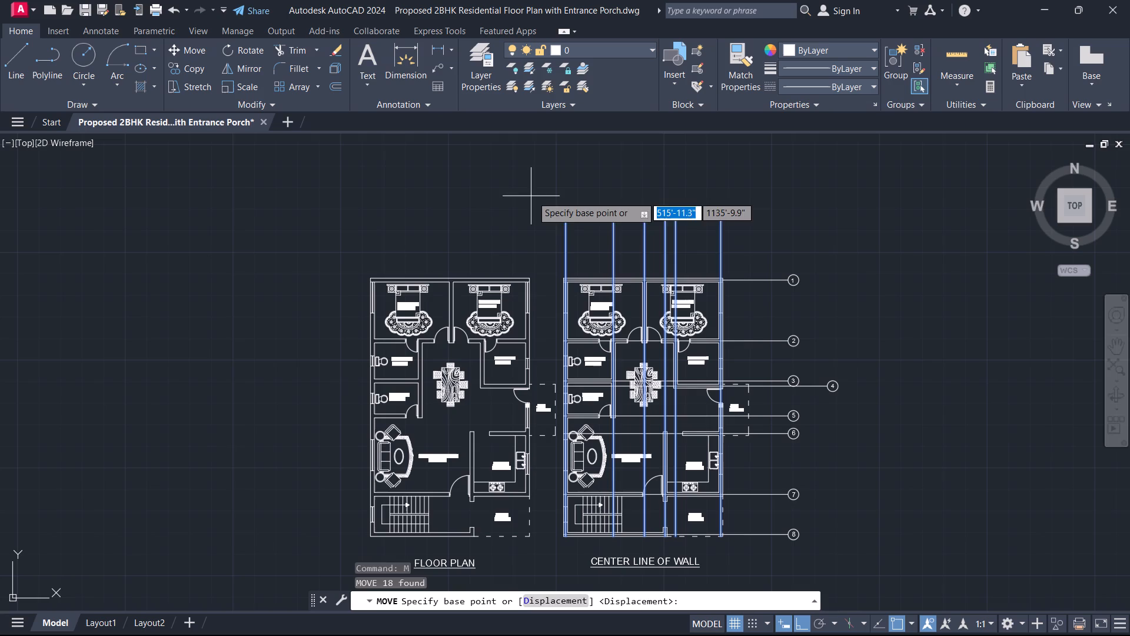
left_click(531, 179)
left_click(534, 206)
Trim the lettered centre lines' overhanging ends south of the copied plan with a fence.
middle_click_drag(660, 285, 654, 145)
scroll(734, 420, "up", 1)
type("TR")
key("space")
left_click(737, 416)
left_click(418, 409)
key("Escape")
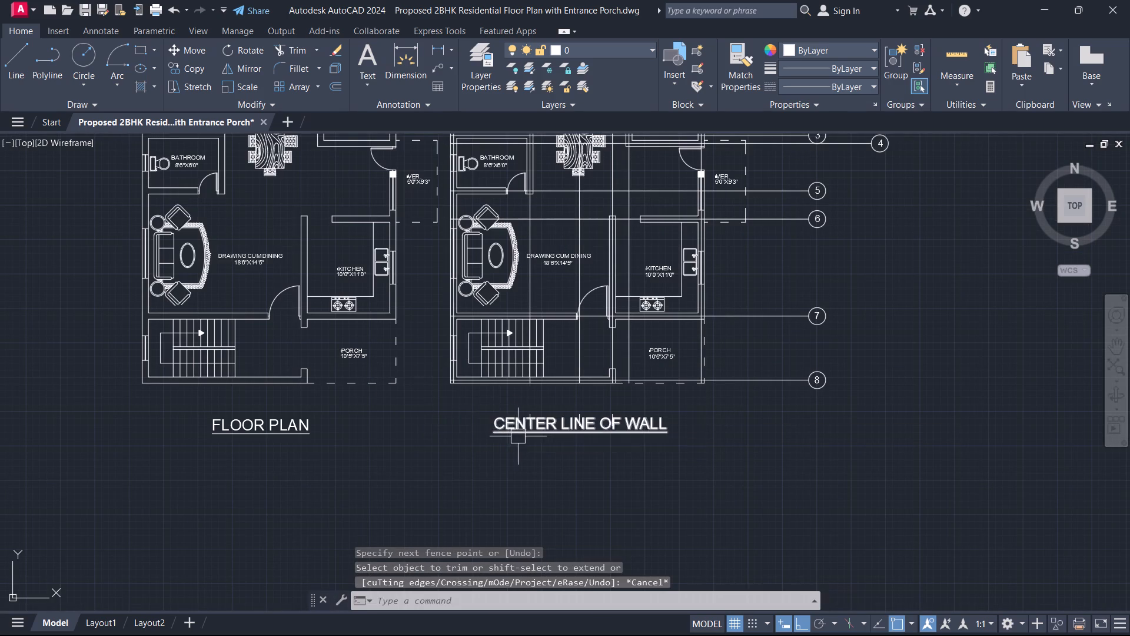
Delete the three leftover centre-line stubs crossing the CENTER LINE OF WALL title.
scroll(519, 436, "up", 2)
left_click_drag(773, 378, 766, 379)
key("Escape")
scroll(776, 390, "up", 3)
left_click(746, 375)
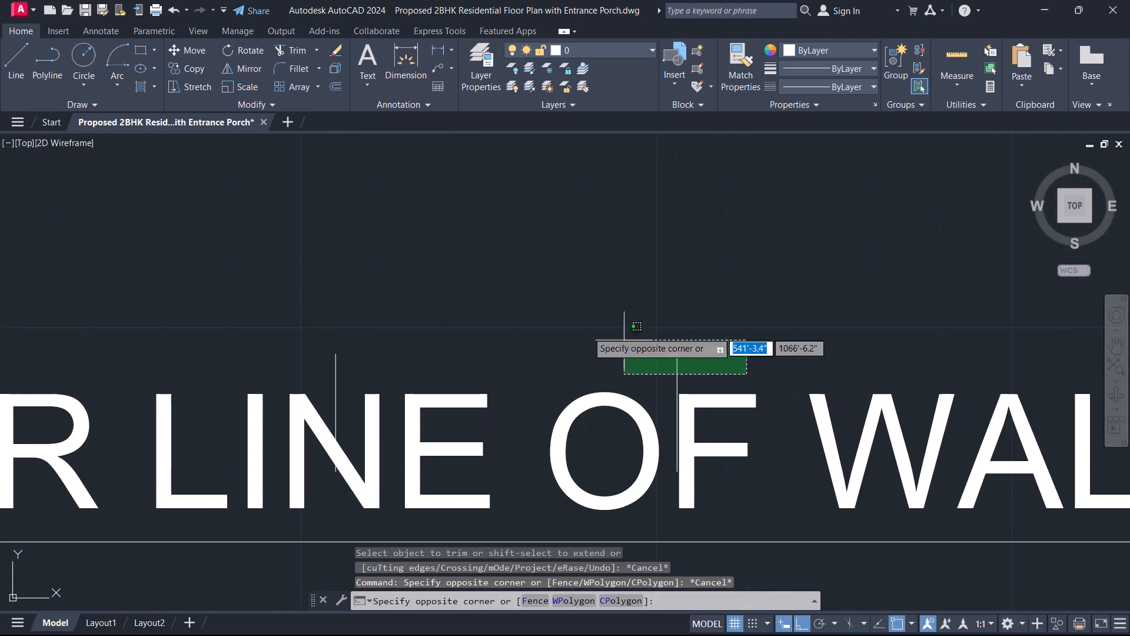
scroll(207, 247, "down", 3)
middle_click_drag(205, 247, 867, 419)
left_click(643, 404)
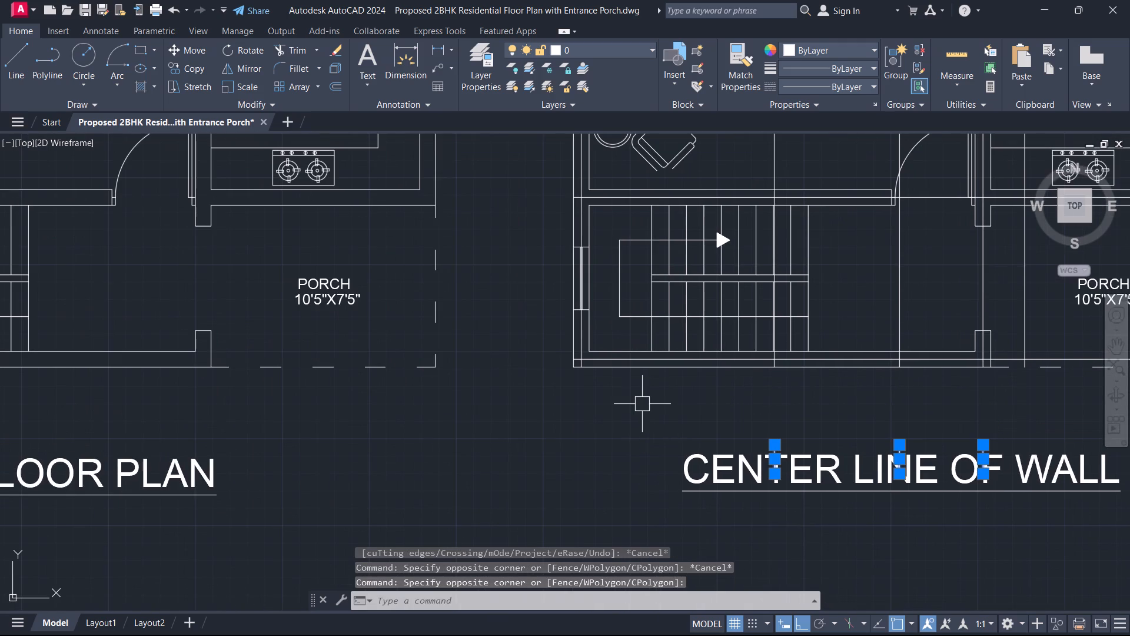
key("Delete")
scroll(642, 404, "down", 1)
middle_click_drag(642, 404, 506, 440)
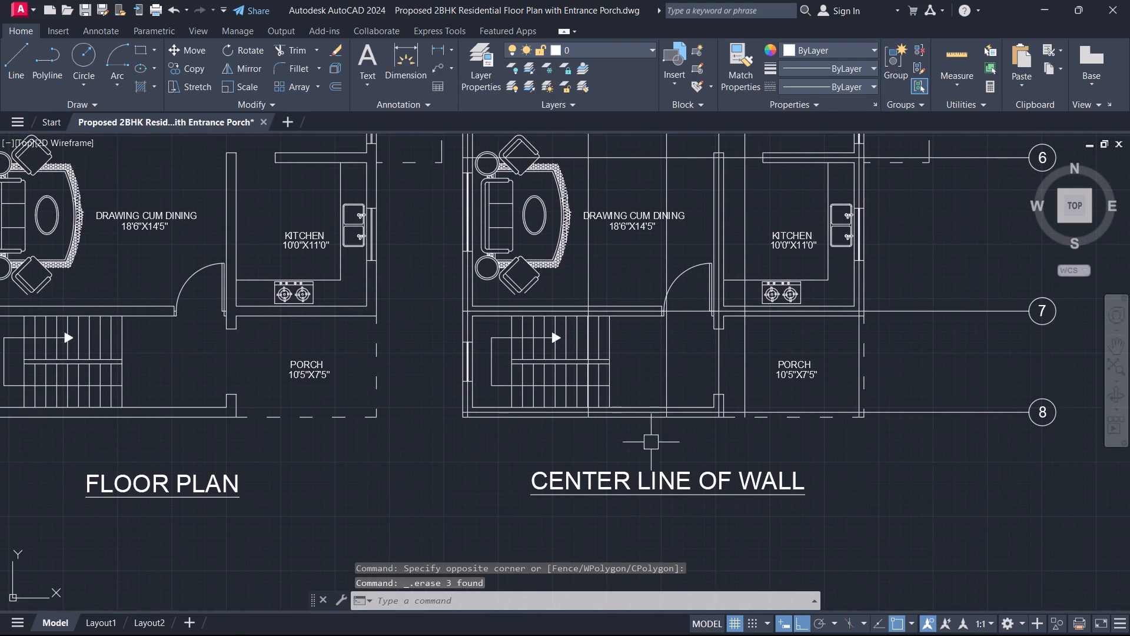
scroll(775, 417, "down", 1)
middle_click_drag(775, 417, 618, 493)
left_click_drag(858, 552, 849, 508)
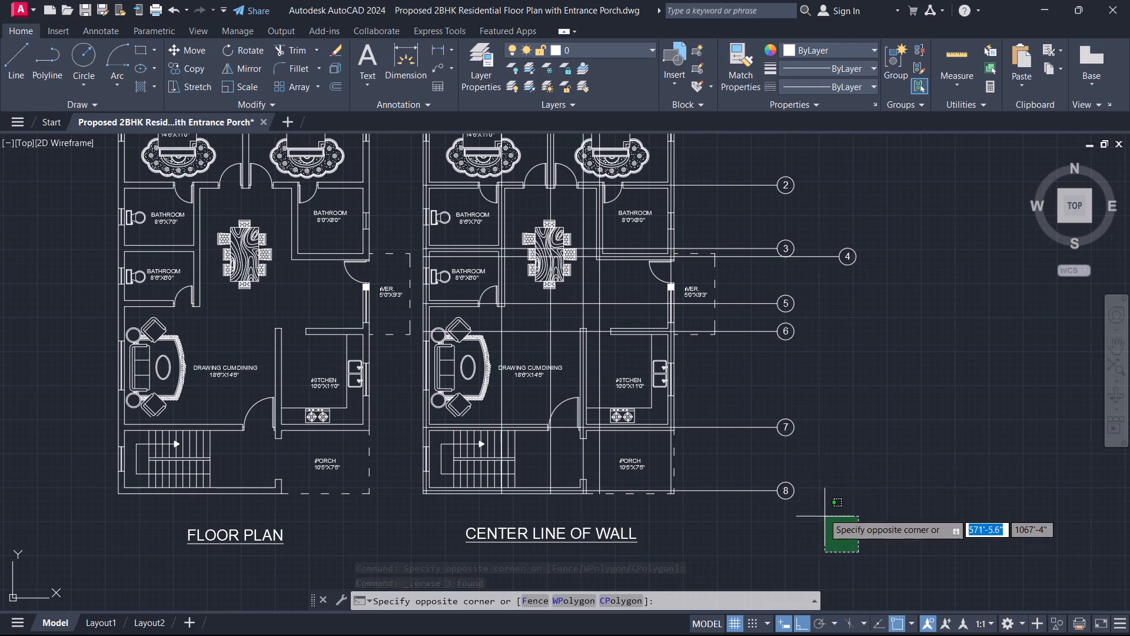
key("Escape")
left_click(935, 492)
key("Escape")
Move the numbered horizontal centre lines with their bubbles about 4'-3" due west, bringing the bubbles closer to the centre-line plan.
left_click_drag(888, 554, 887, 547)
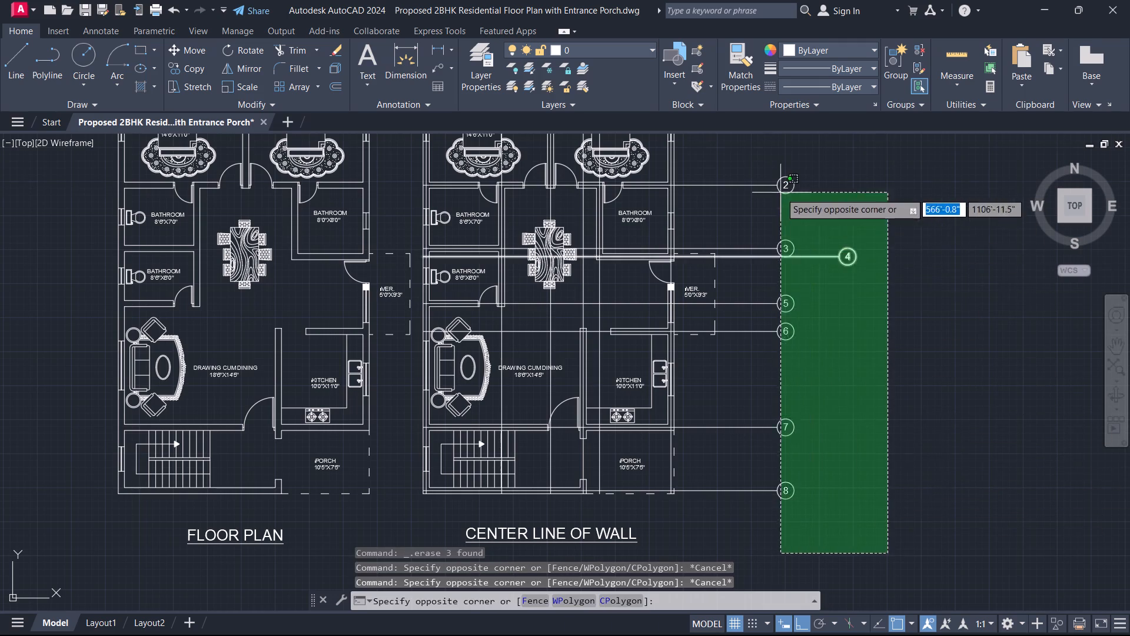
scroll(780, 192, "down", 3)
middle_click_drag(780, 192, 792, 383)
left_click(784, 343)
scroll(802, 401, "up", 2)
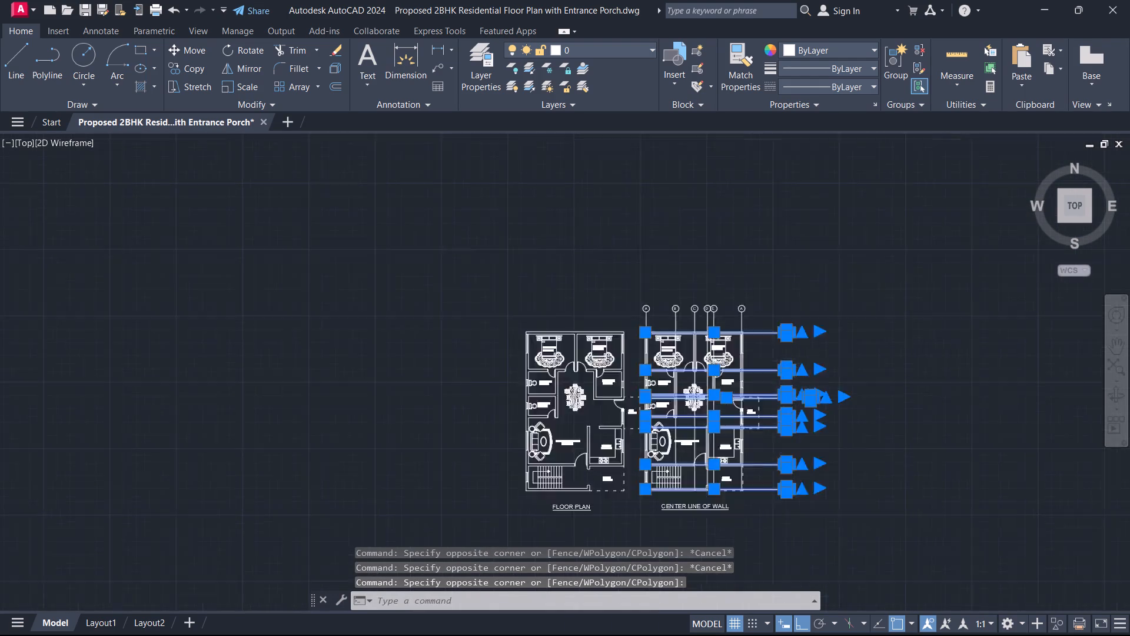
middle_click_drag(802, 401, 963, 297)
scroll(802, 401, "up", 1)
type("M")
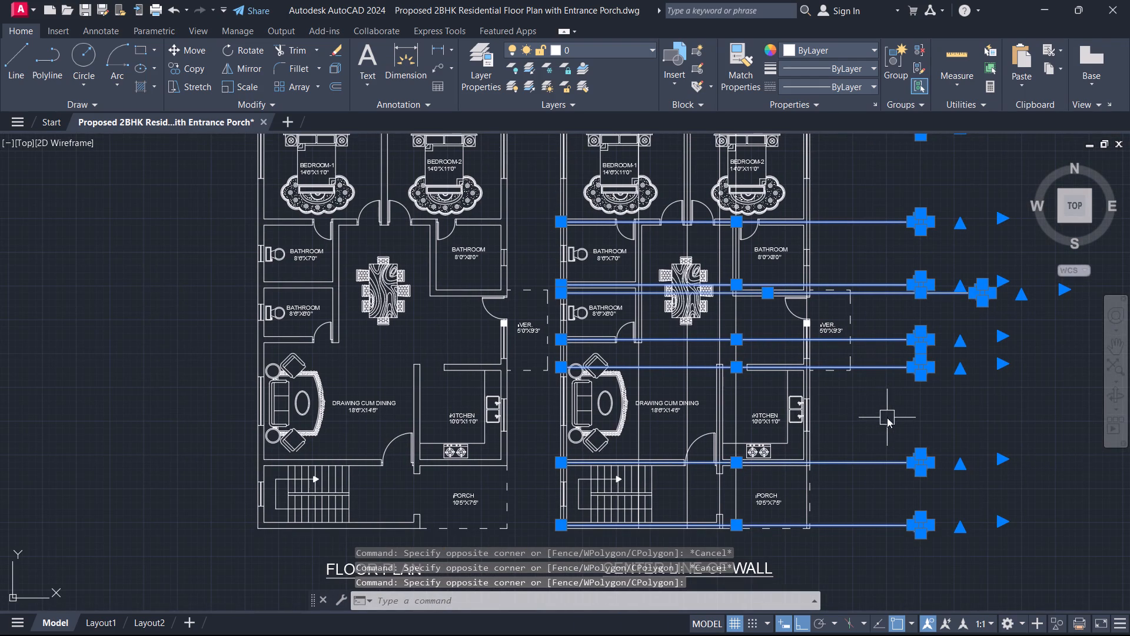
key("space")
left_click(887, 418)
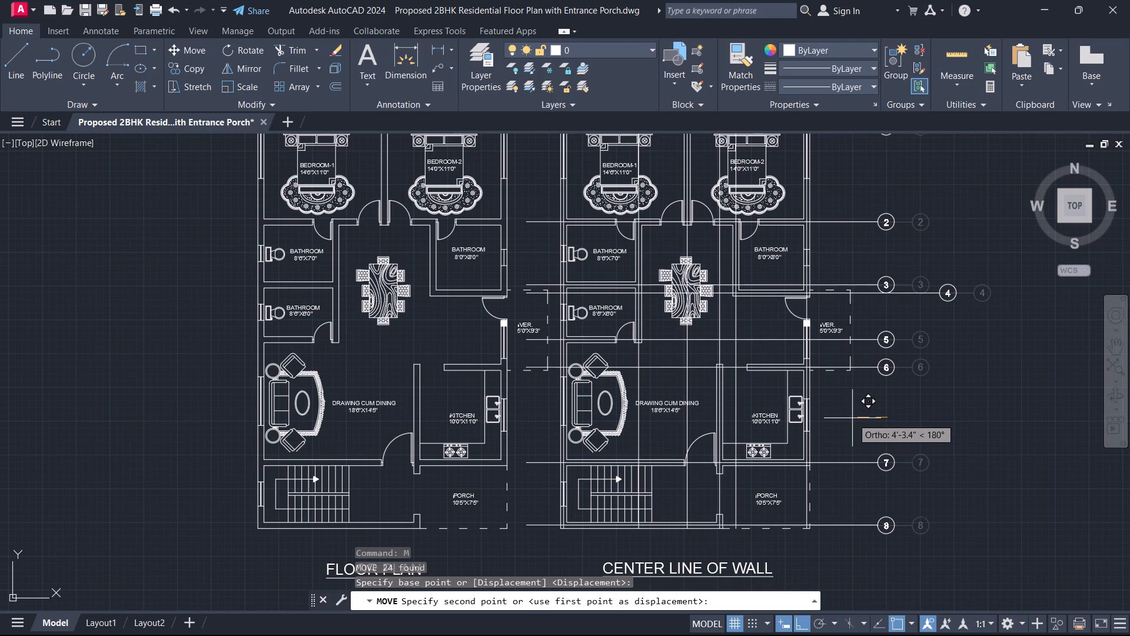
left_click(852, 418)
key("Escape")
Trim the numbered centre lines' overhanging ends west of the centre-line plan with a fence along its outer wall.
scroll(547, 337, "up", 1)
middle_click_drag(533, 365, 667, 299)
middle_click_drag(674, 438, 673, 437)
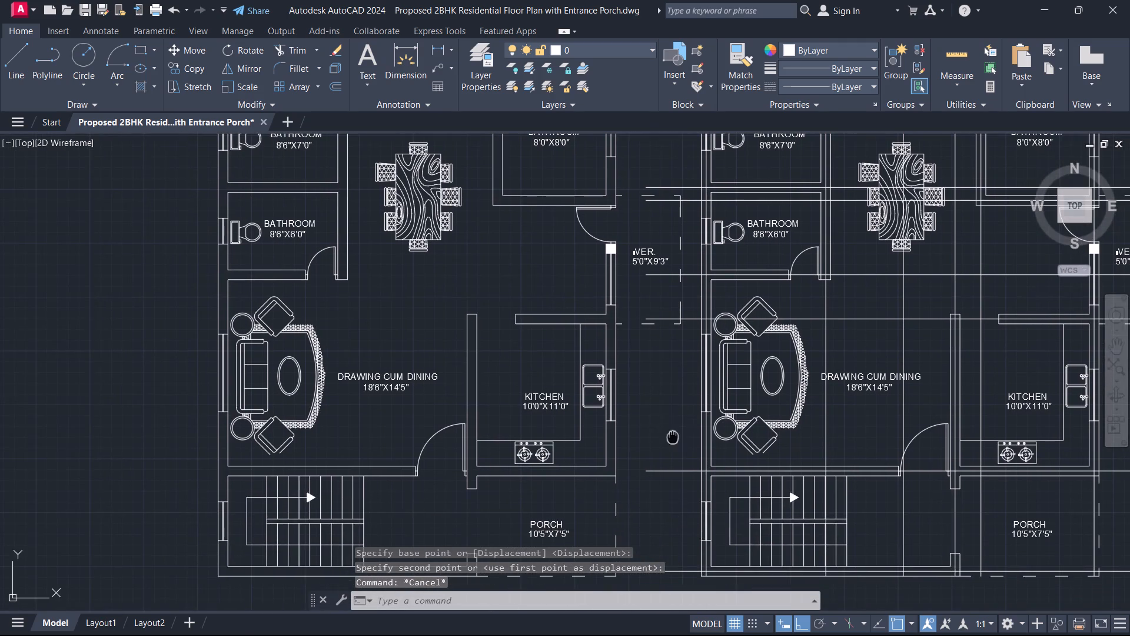
middle_click_drag(673, 437, 716, 281)
key("t")
key("r")
key("space")
left_click_drag(732, 440, 726, 423)
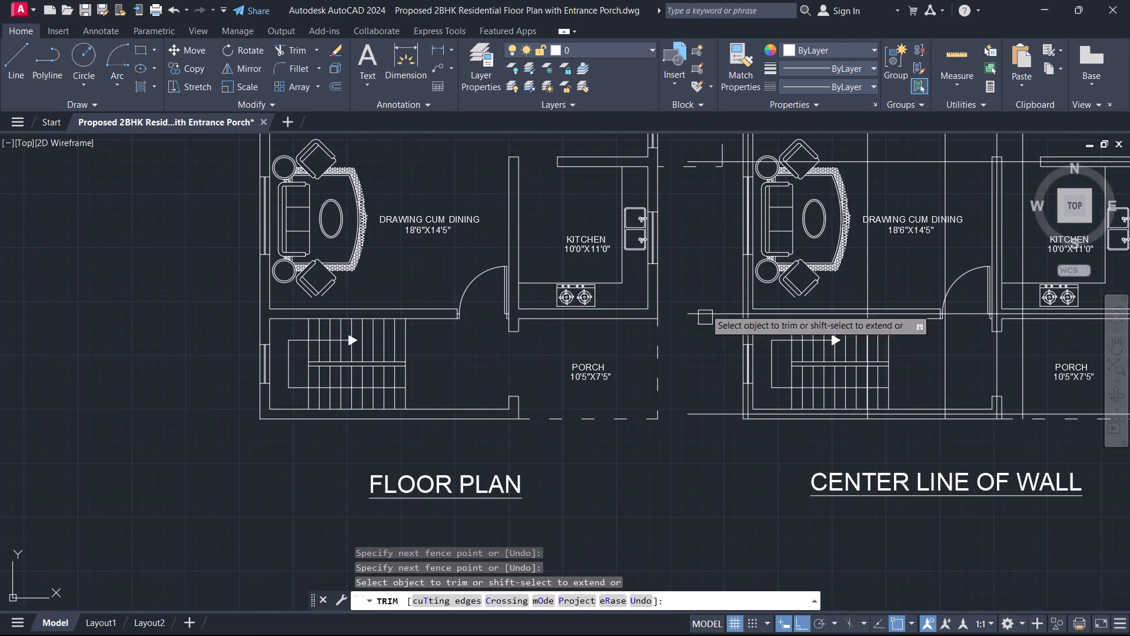
scroll(705, 280, "down", 1)
middle_click(705, 280)
left_click(721, 387)
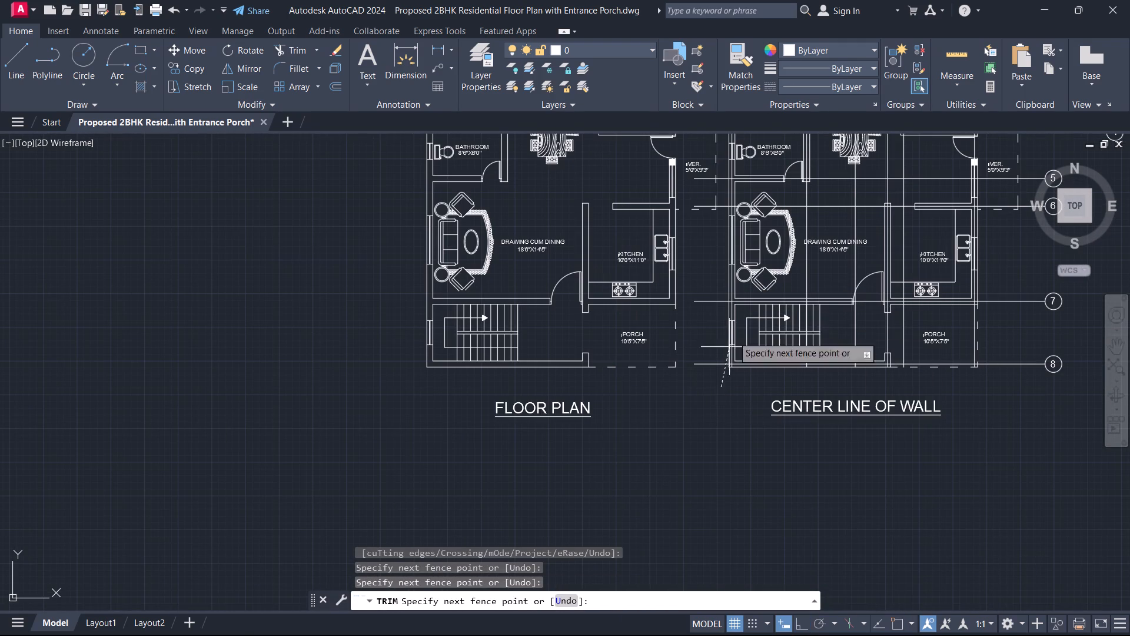
middle_click_drag(723, 138, 704, 380)
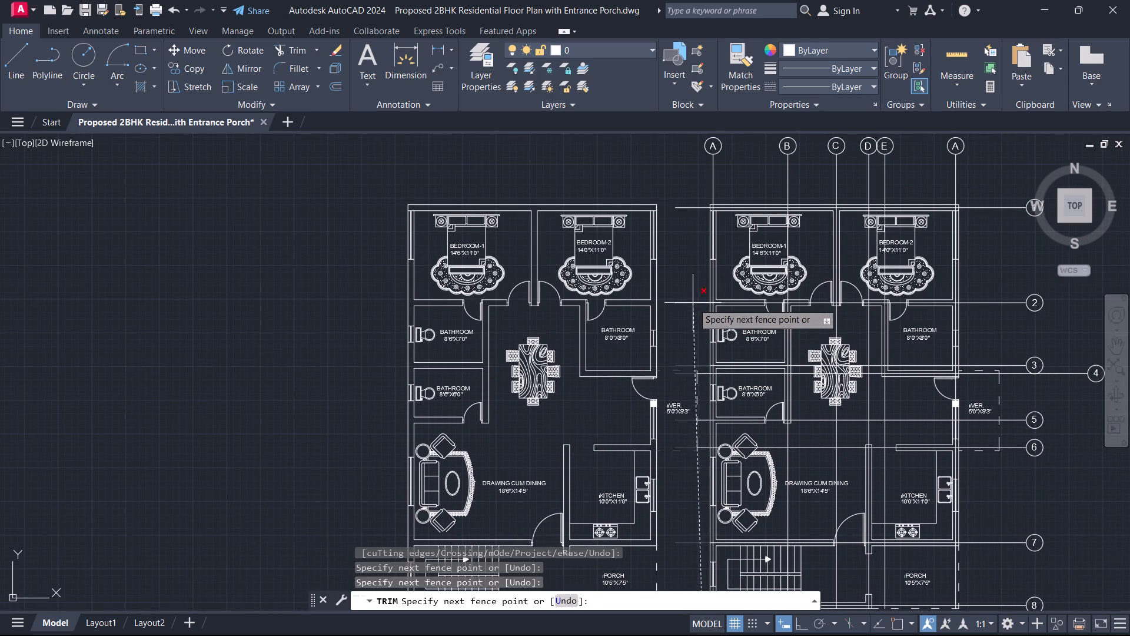
left_click(700, 191)
Trim the leftover centre-line pieces around the original plan's verandah, between the two plans.
middle_click_drag(676, 365, 698, 238)
scroll(706, 308, "up", 3)
left_click(708, 329)
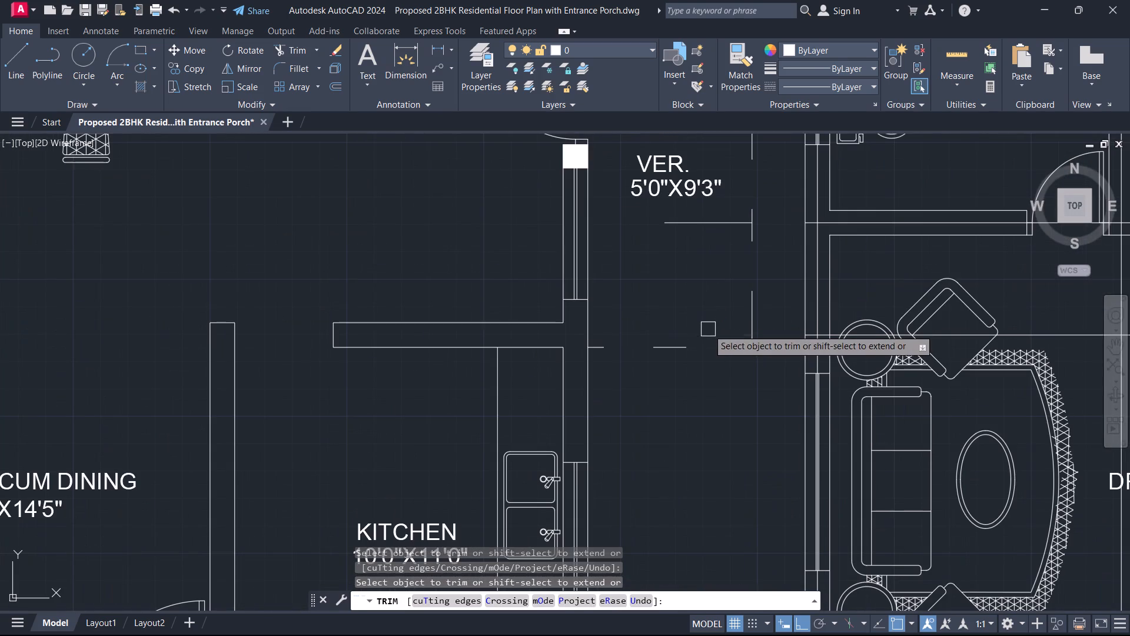
left_click(725, 223)
middle_click_drag(712, 250, 700, 397)
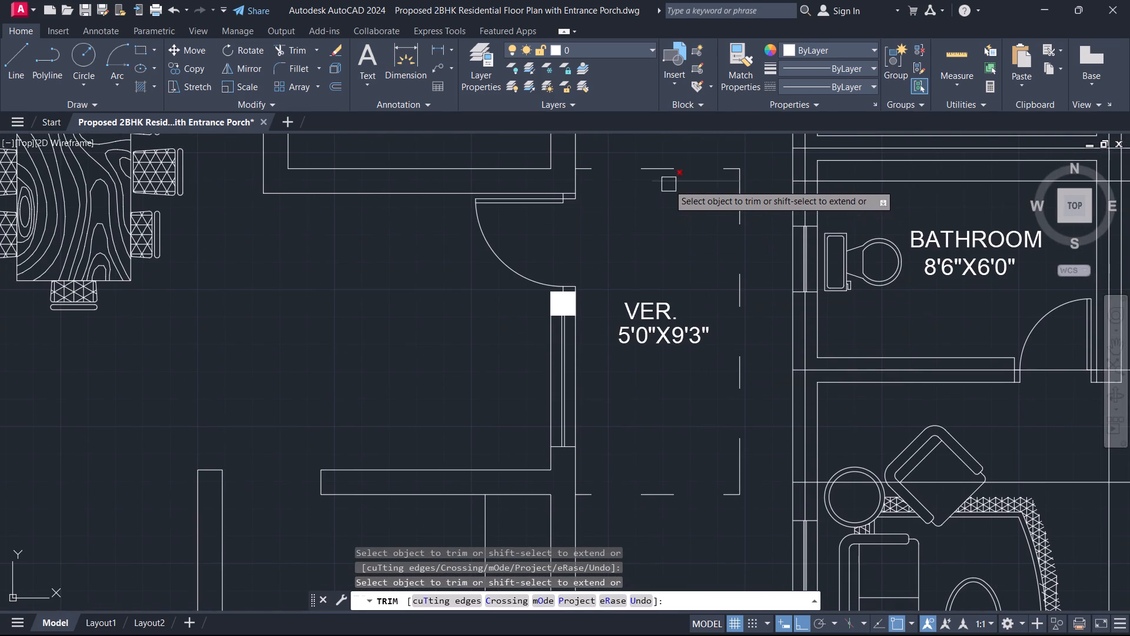
left_click(669, 184)
key("Escape")
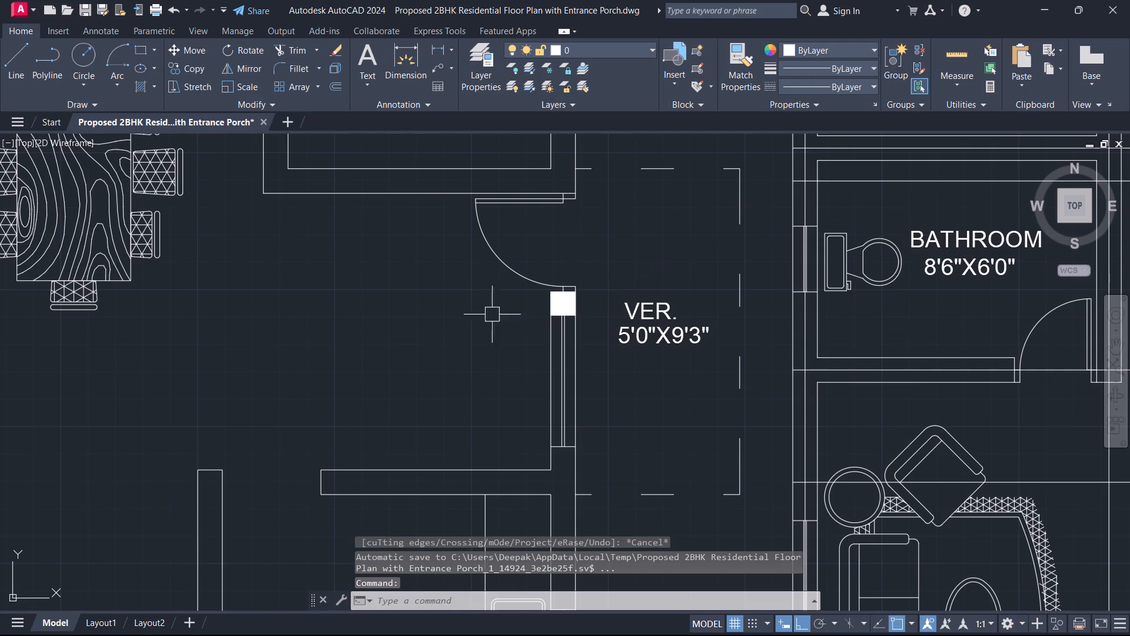
Inspect both plans around the verandah, rooms, grid bubbles and titles for leftover line pieces.
scroll(461, 445, "down", 1)
middle_click_drag(531, 393, 525, 357)
scroll(531, 393, "down", 1)
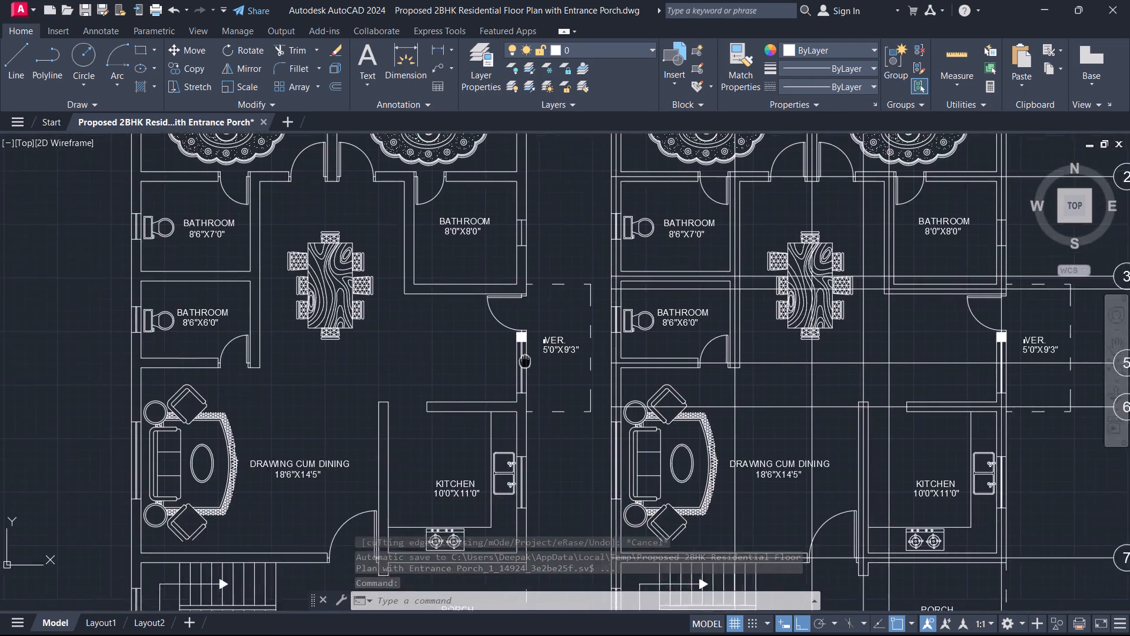
middle_click_drag(525, 357, 619, 416)
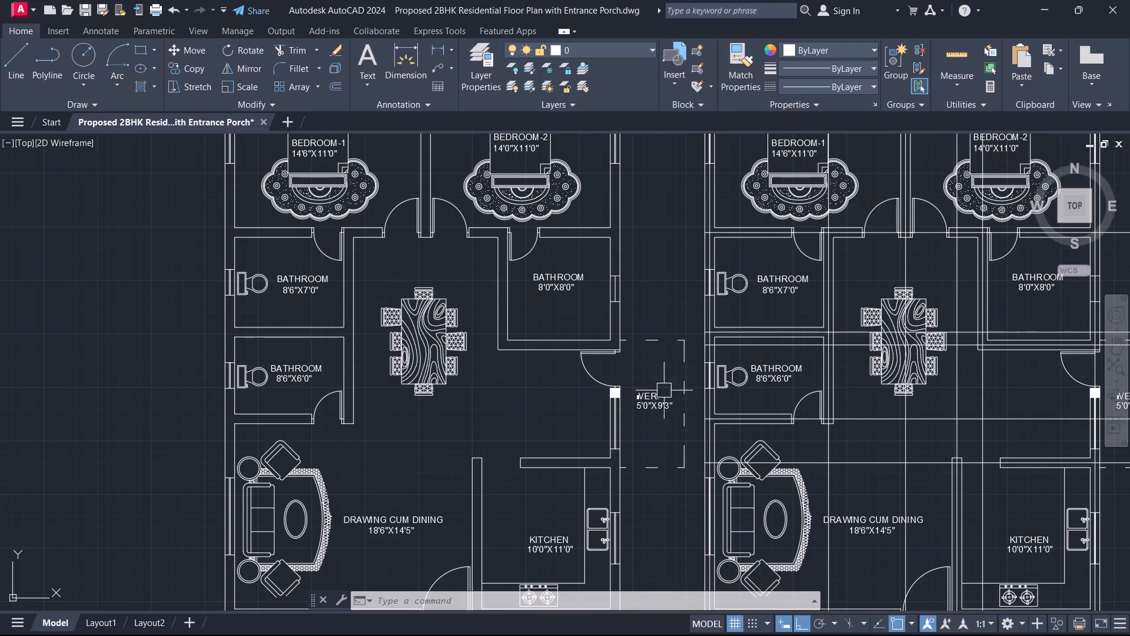
scroll(650, 400, "up", 3)
middle_click_drag(647, 402, 654, 341)
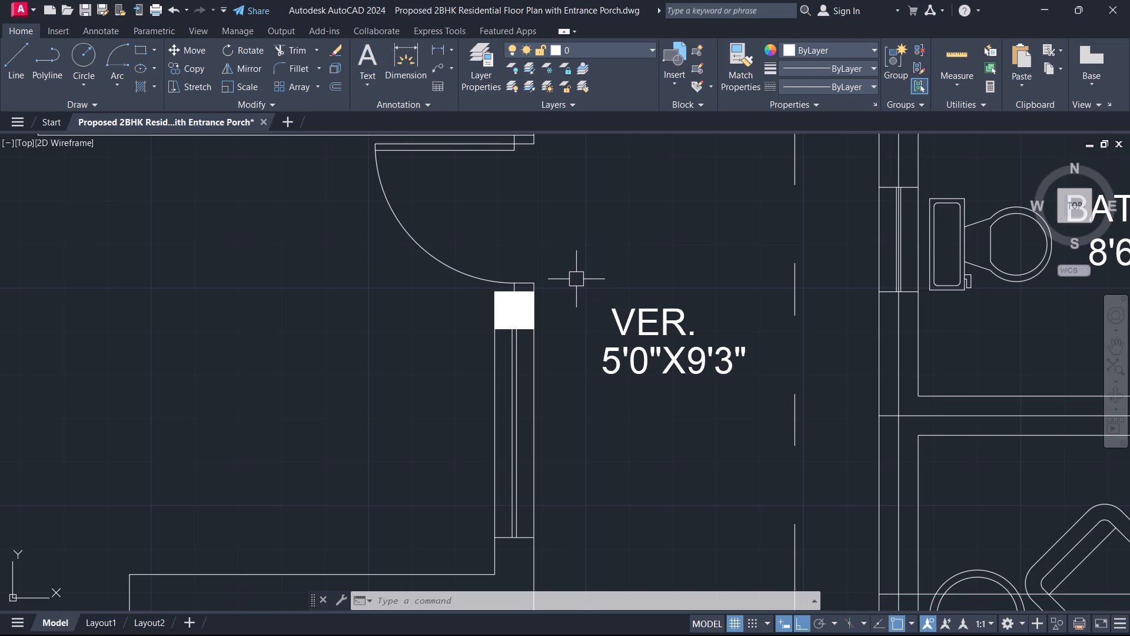
scroll(626, 415, "down", 2)
middle_click_drag(626, 415, 437, 268)
scroll(437, 268, "down", 1)
middle_click_drag(437, 268, 437, 266)
key("alt+Tab")
key("alt+Tab")
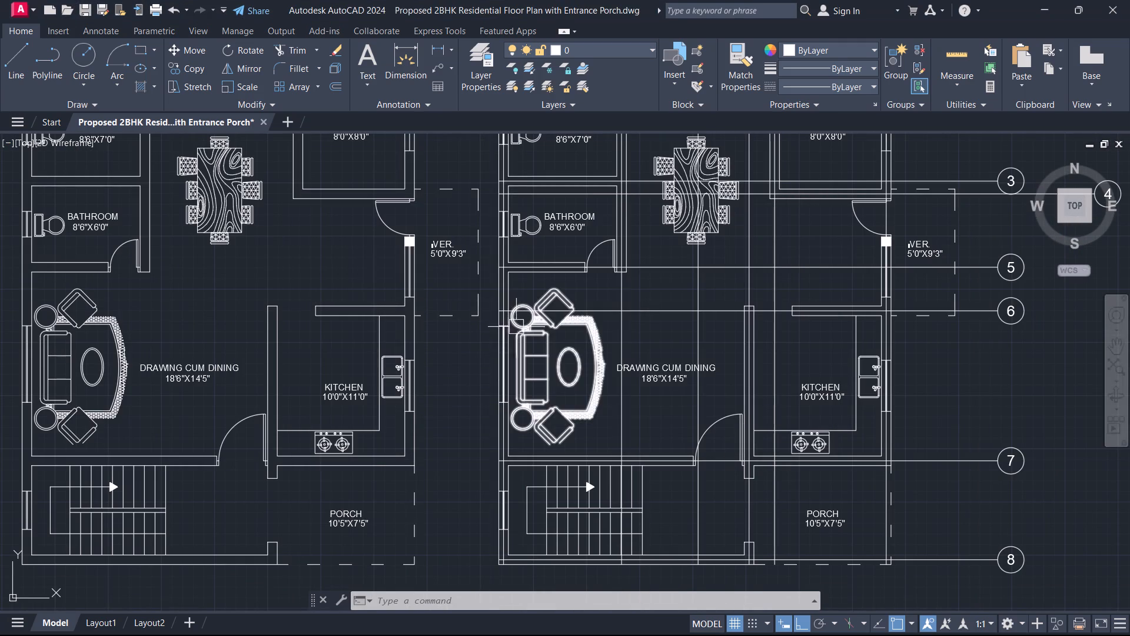
scroll(519, 355, "down", 1)
middle_click_drag(490, 363, 621, 339)
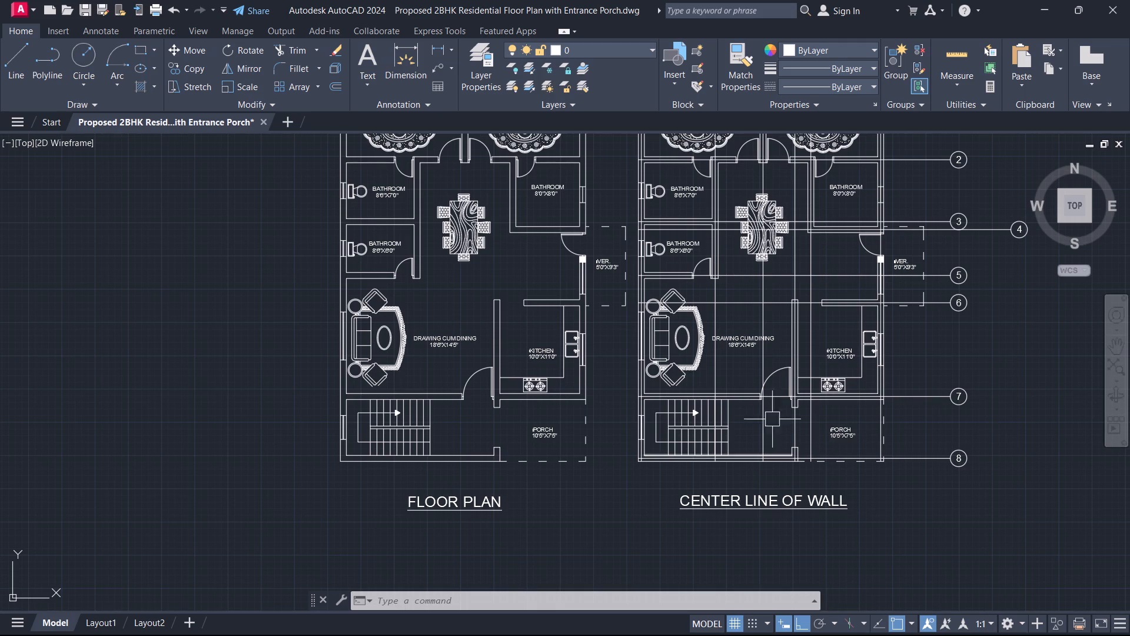
Start a plot using the DWG To PDF.pc3 plotter and ISO A4 (297.00 x 210.00 MM) paper.
scroll(551, 402, "down", 2)
middle_click_drag(552, 395, 535, 435)
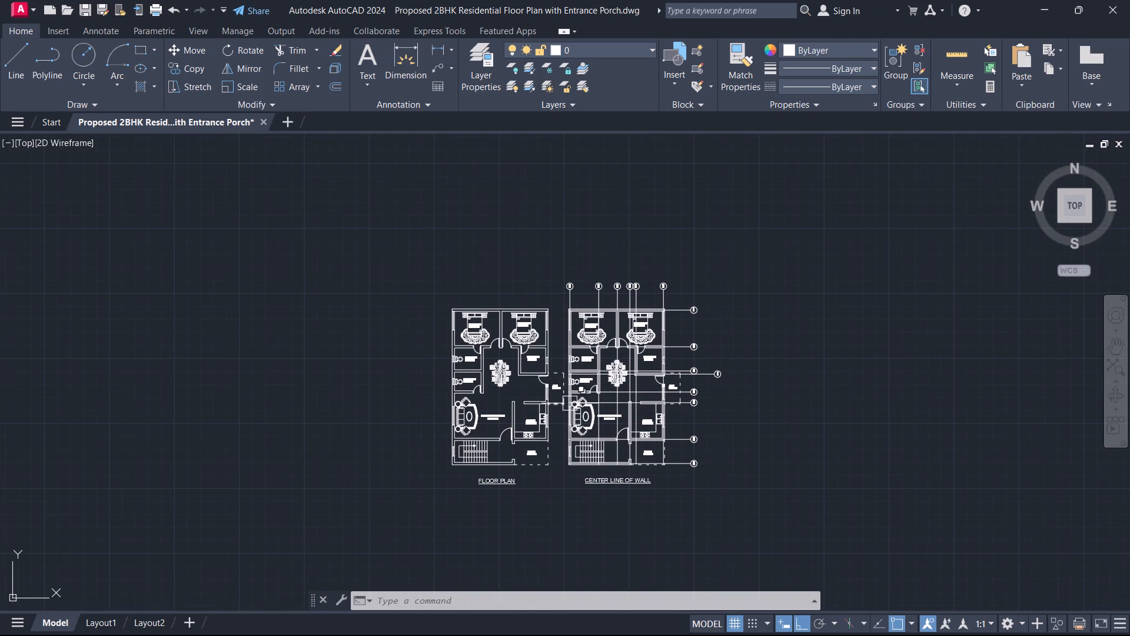
type("DW")
key("space")
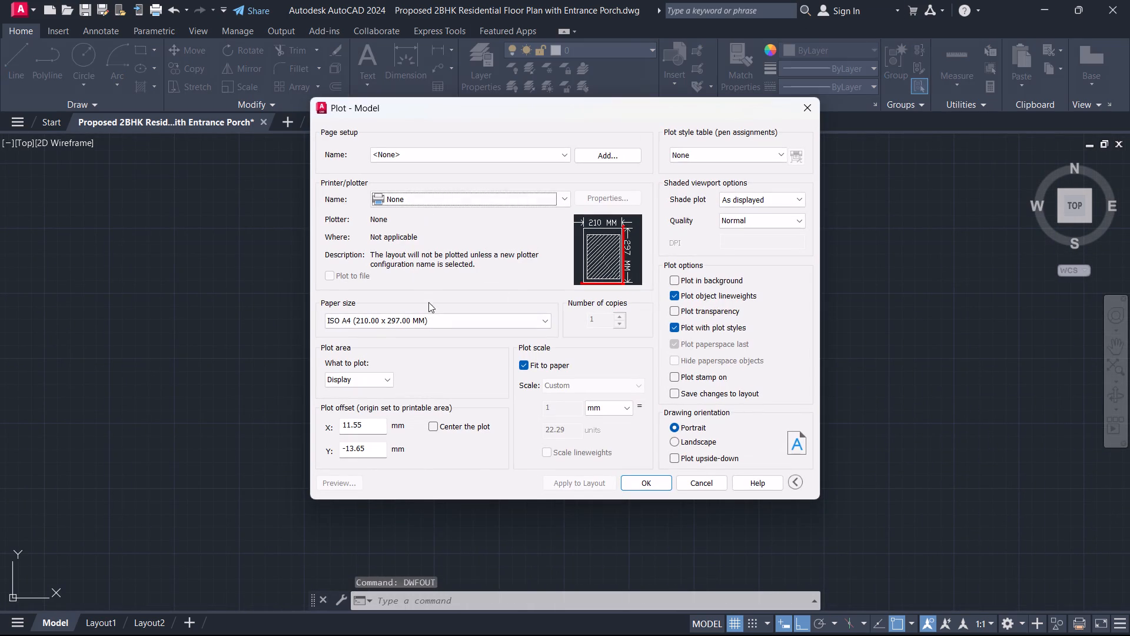
left_click(443, 201)
left_click(421, 316)
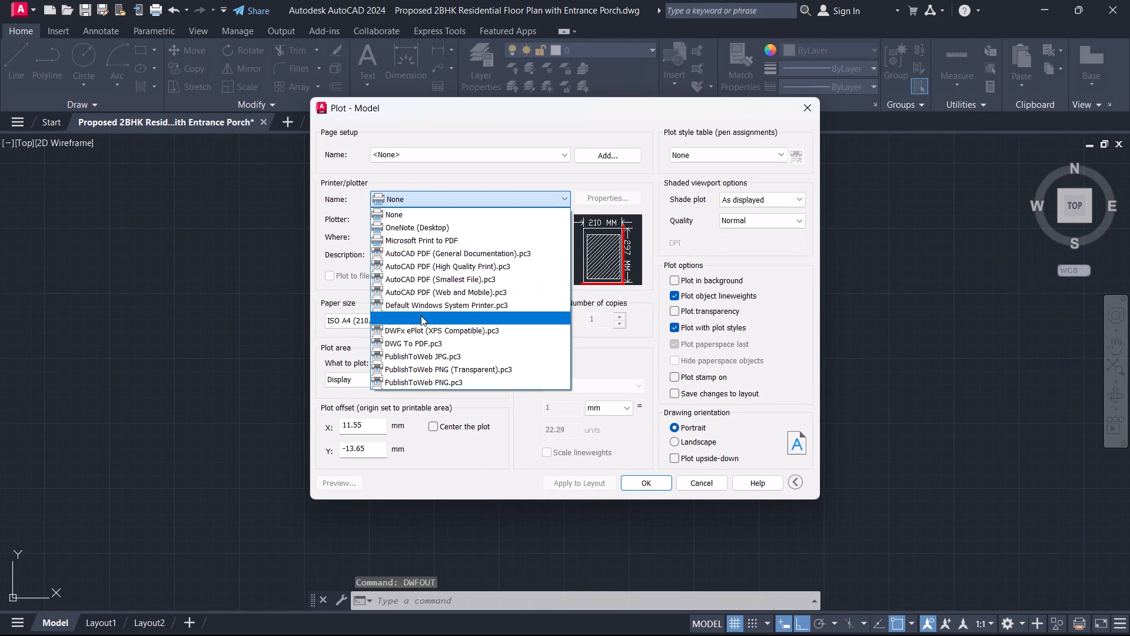
left_click(457, 199)
left_click(431, 343)
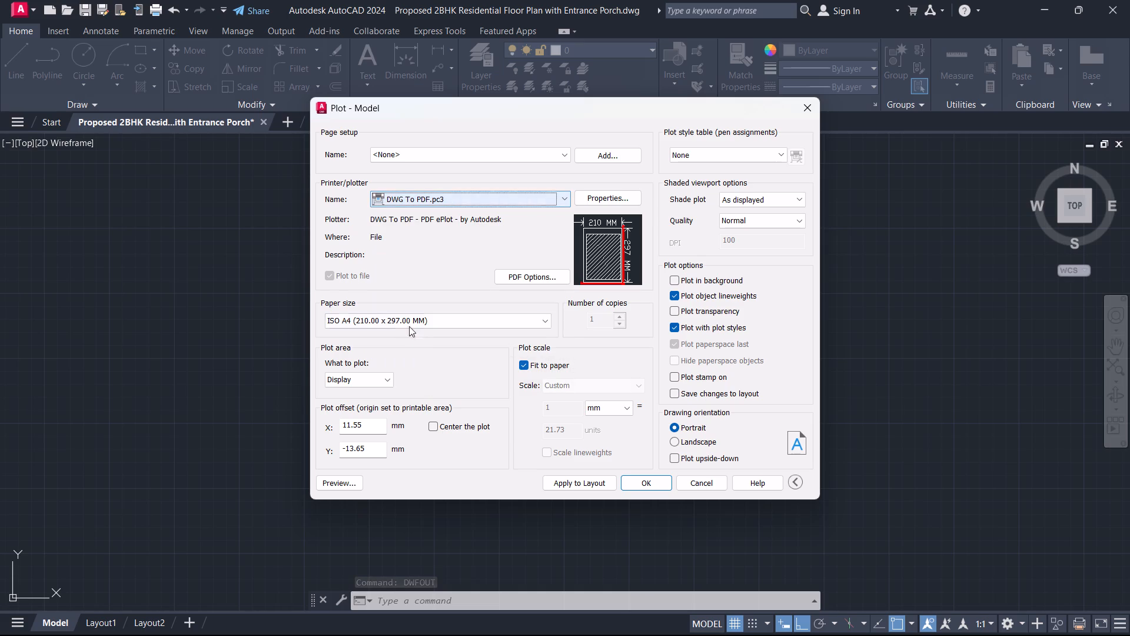
left_click(395, 325)
left_click(393, 346)
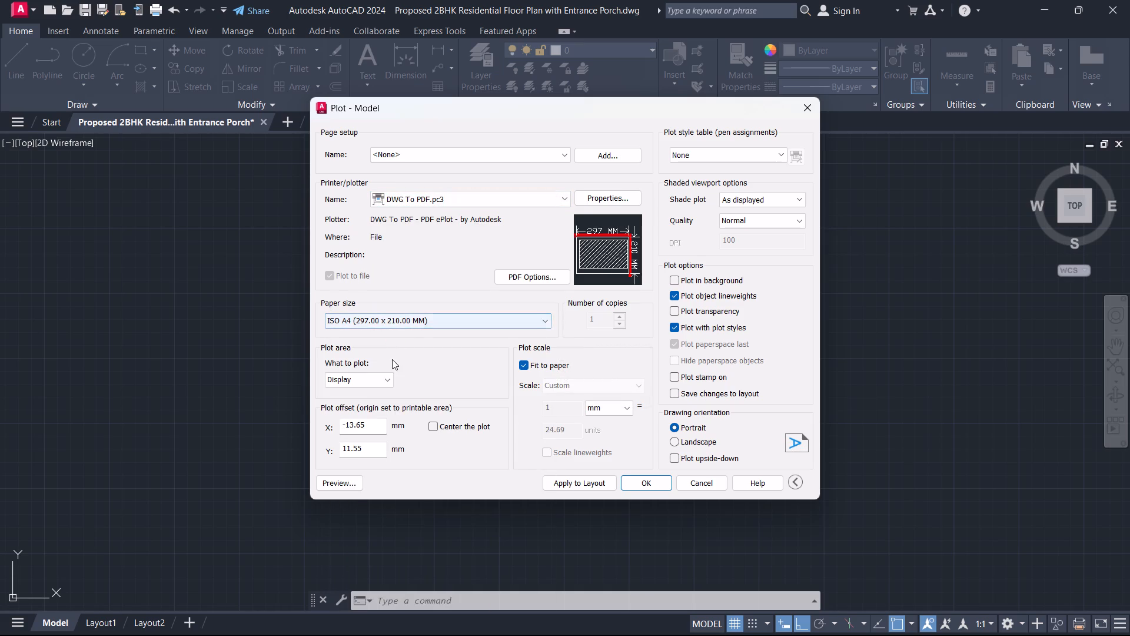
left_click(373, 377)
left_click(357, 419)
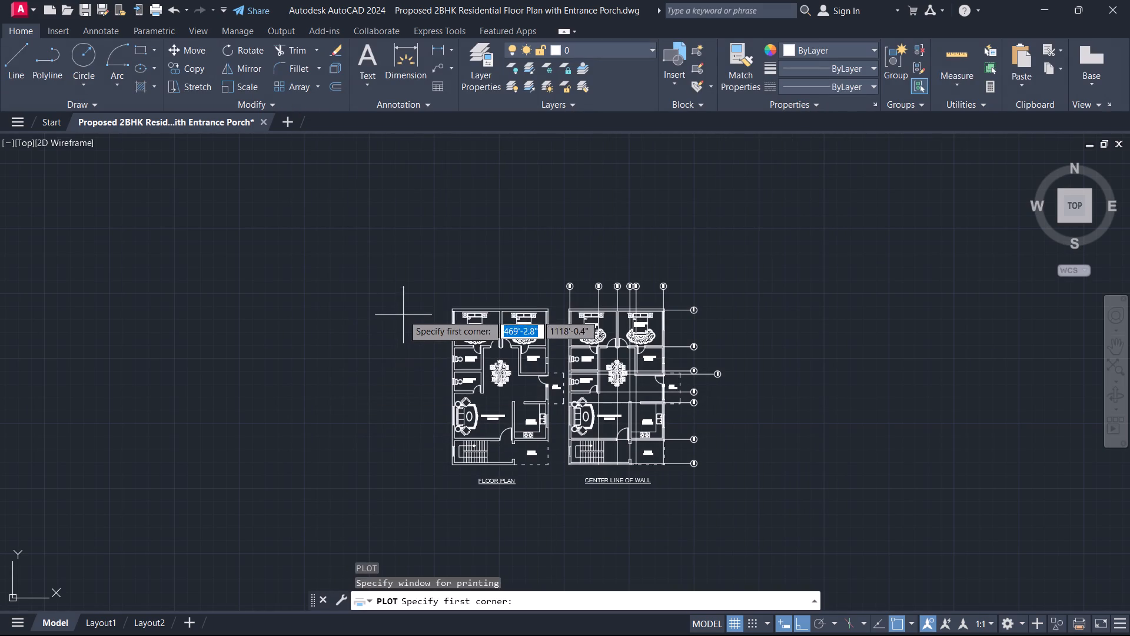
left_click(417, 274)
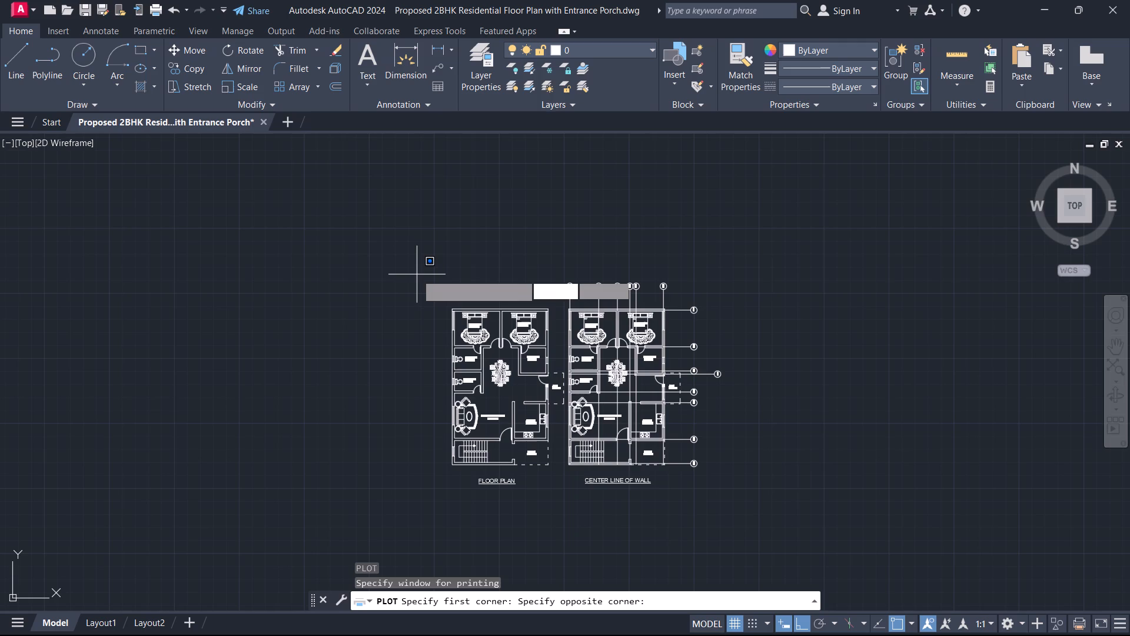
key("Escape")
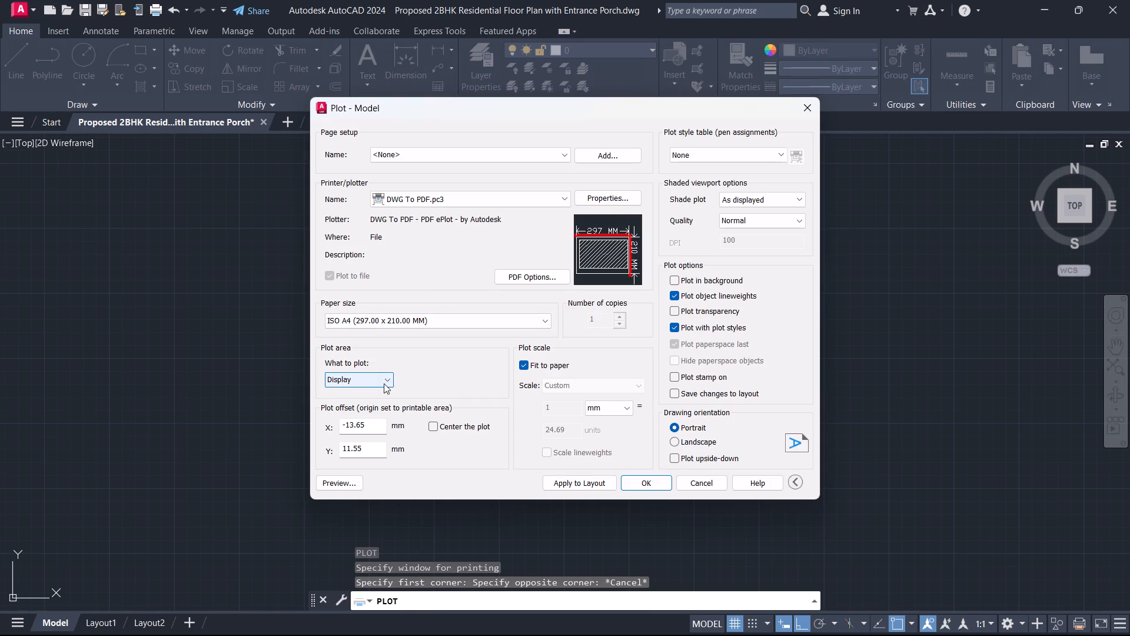
Set the plot area to a window enclosing both plans with their bubbles and titles, and centre the plot.
left_click(384, 383)
left_click(374, 422)
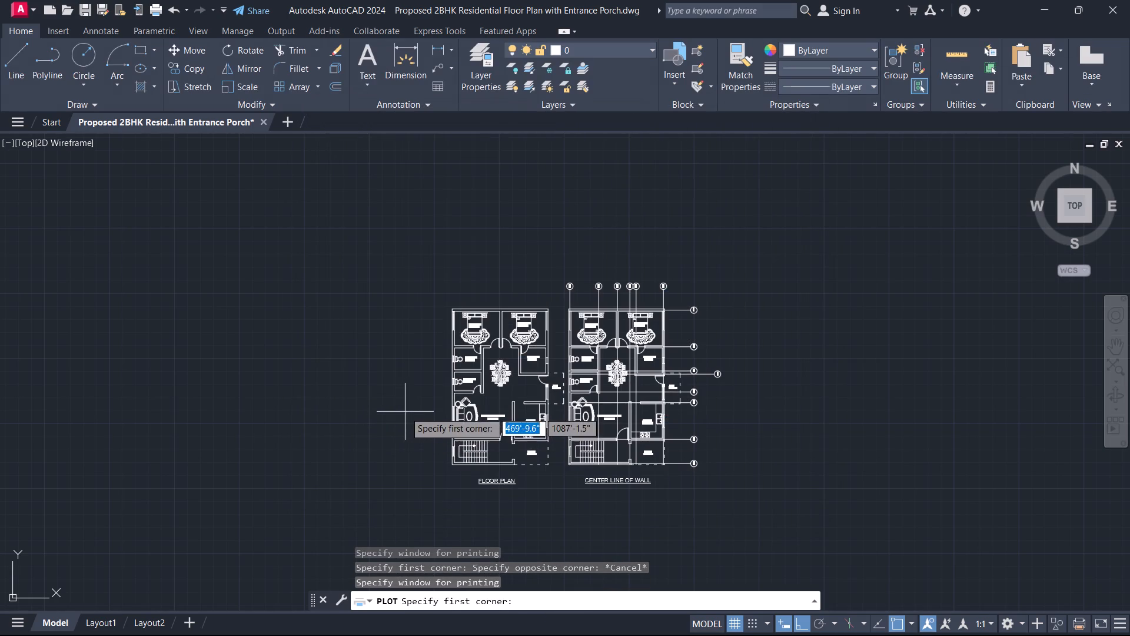
left_click(430, 277)
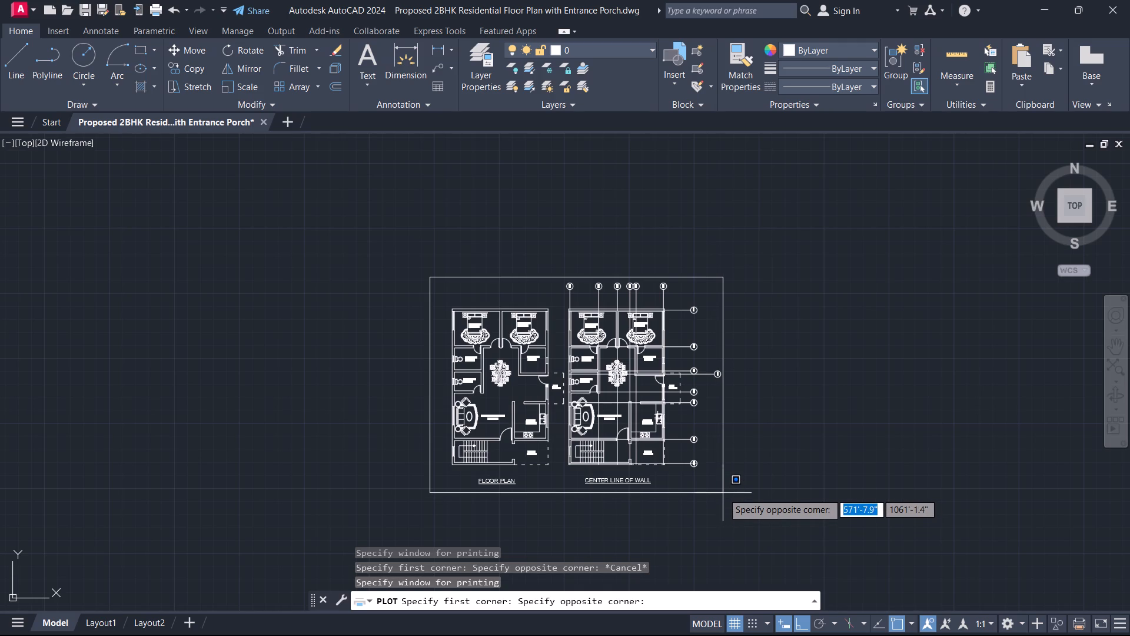
left_click(726, 493)
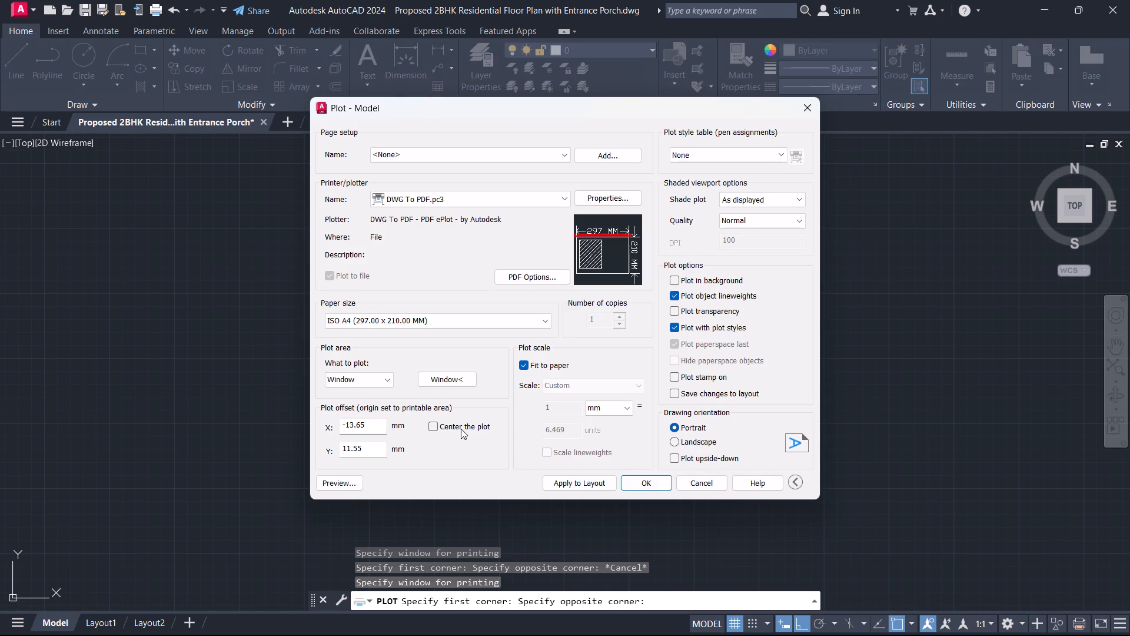
left_click(434, 427)
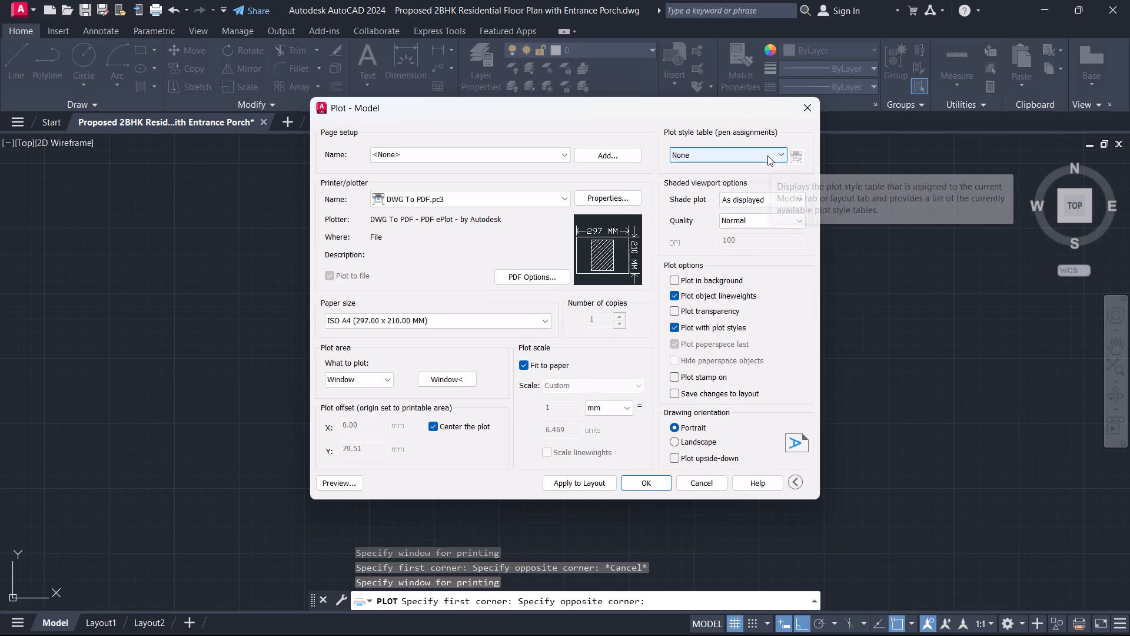
Set the shade plot to Legacy wireframe, apply the settings to the layout, and choose landscape orientation.
left_click(779, 197)
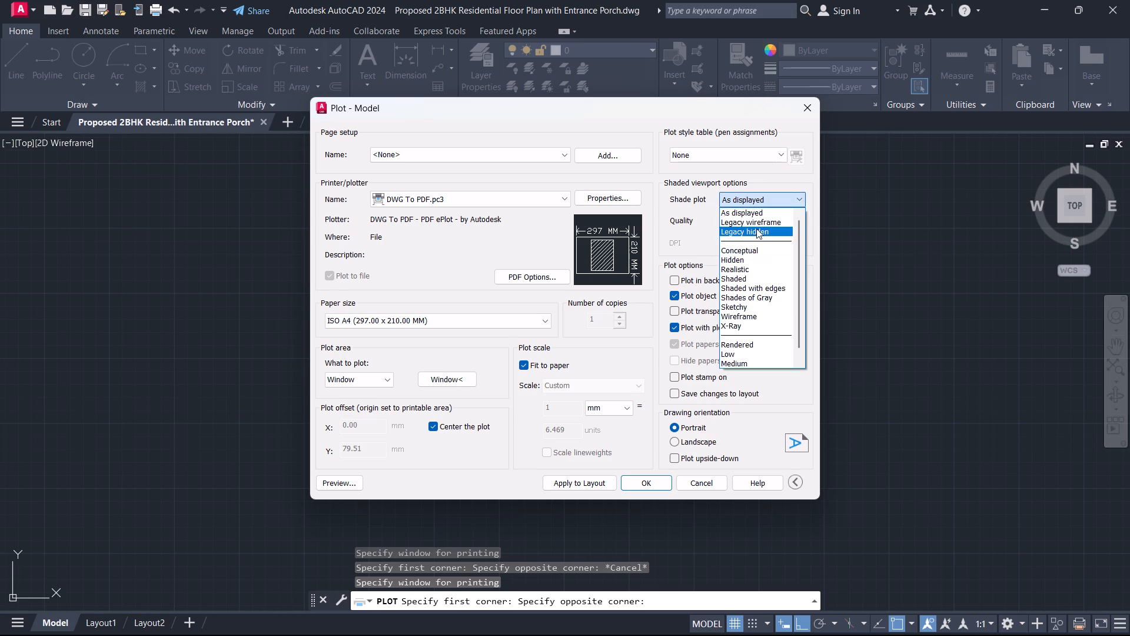
left_click(757, 220)
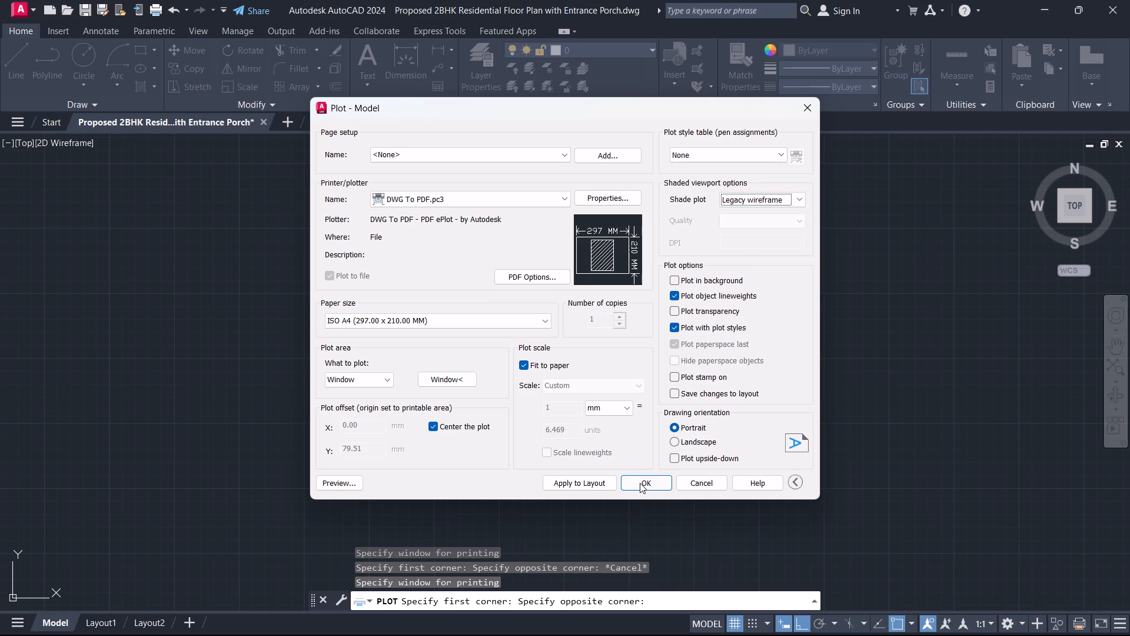
left_click(572, 484)
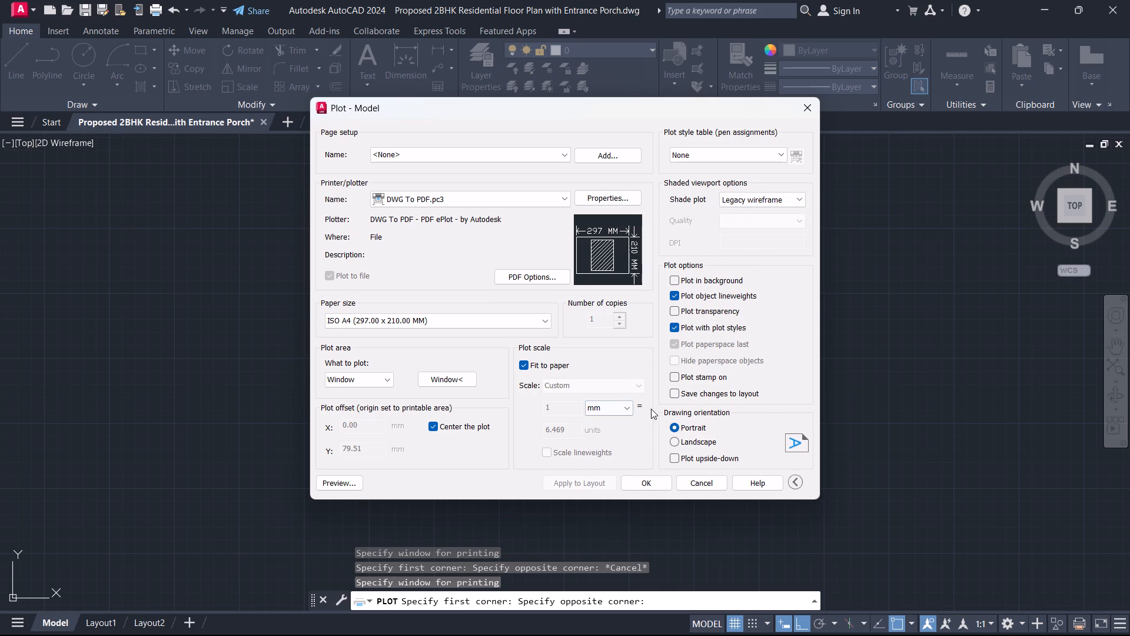
left_click(680, 442)
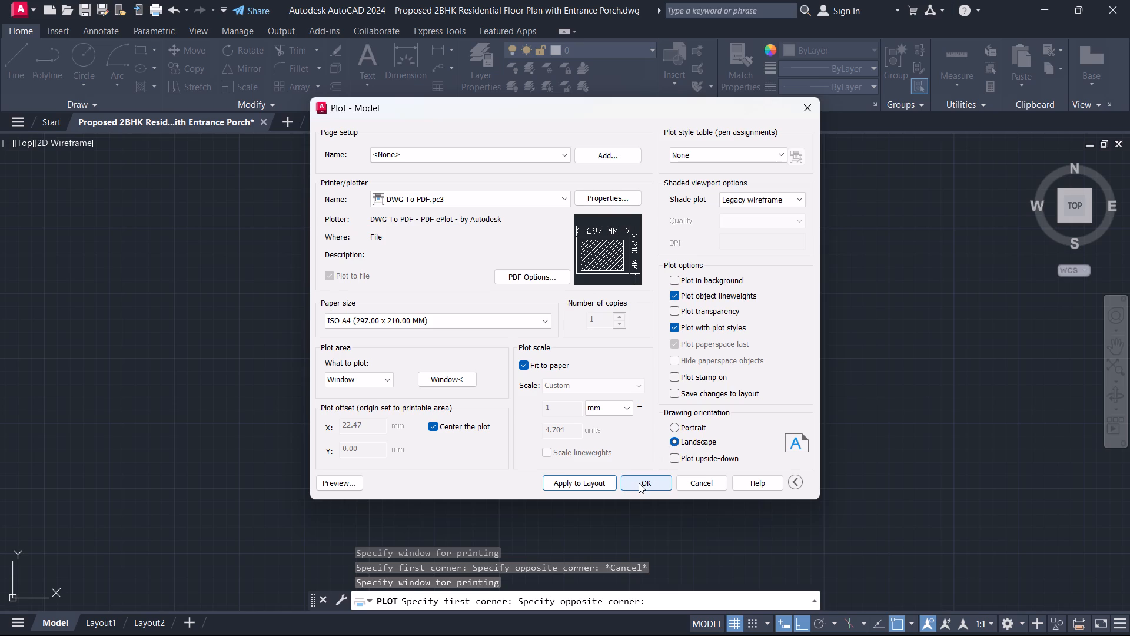
Plot to "Proposed 2BHK Residential Floor Plan with Entrance Porch-Model.pdf" in the Desktop's SYMBIOSIS SOLUTIONS INTERSHIP folder.
left_click(639, 483)
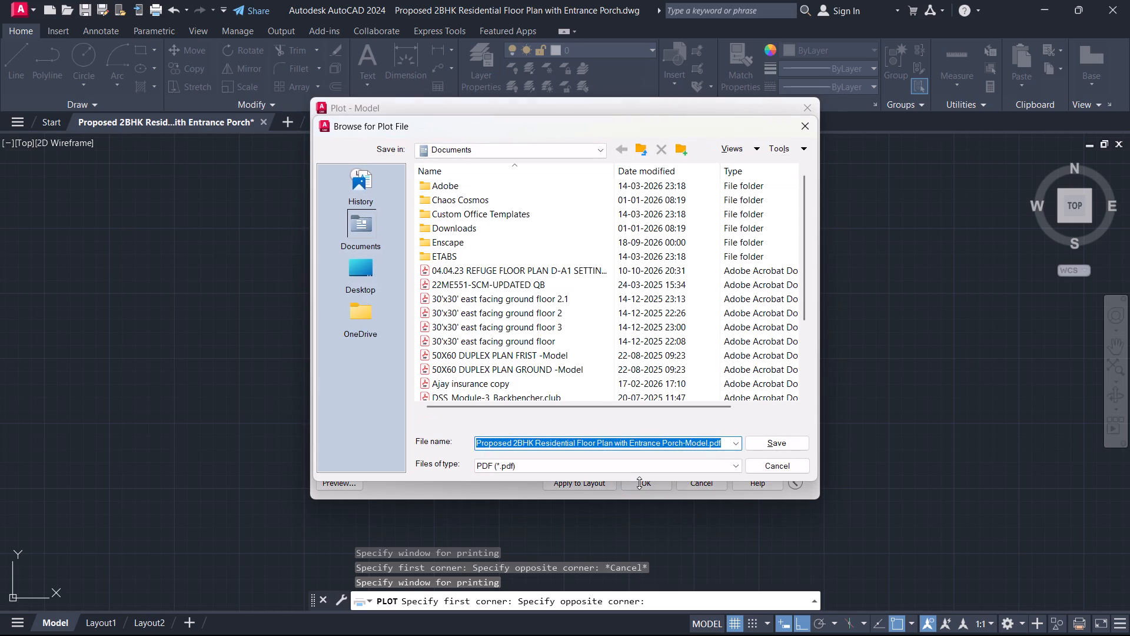
left_click(355, 270)
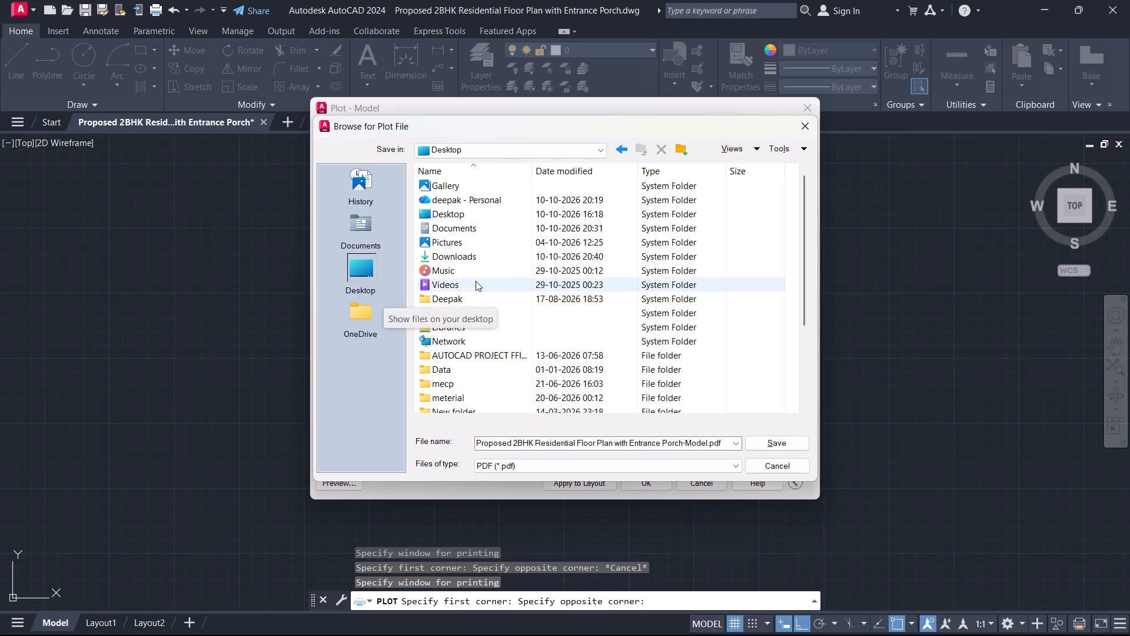
scroll(464, 333, "down", 1)
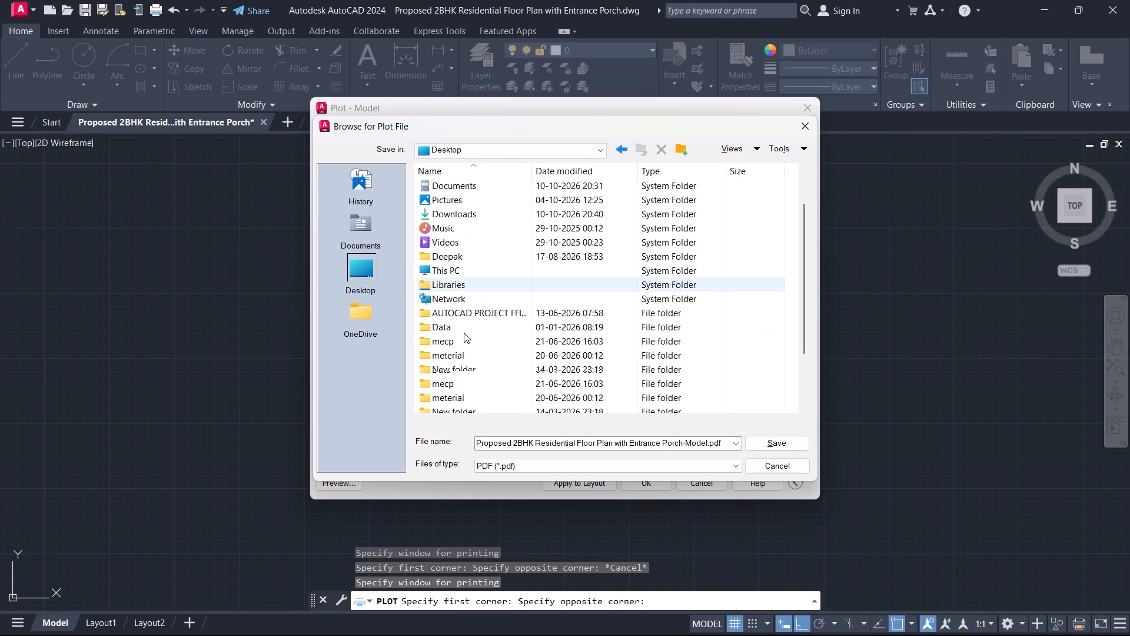
double_click(476, 412)
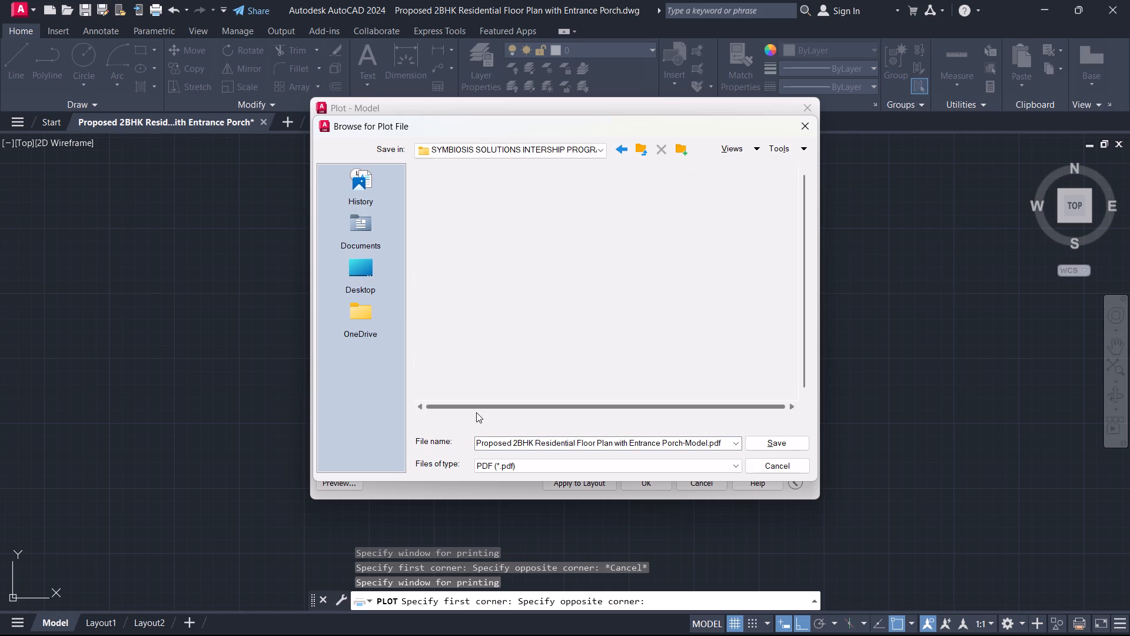
left_click(760, 443)
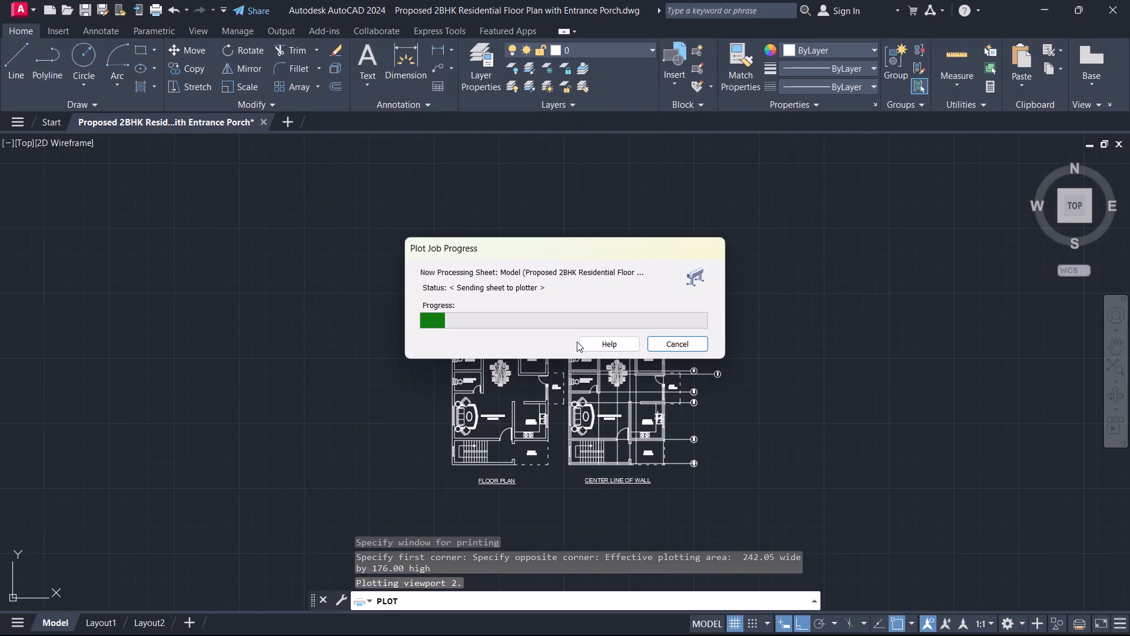
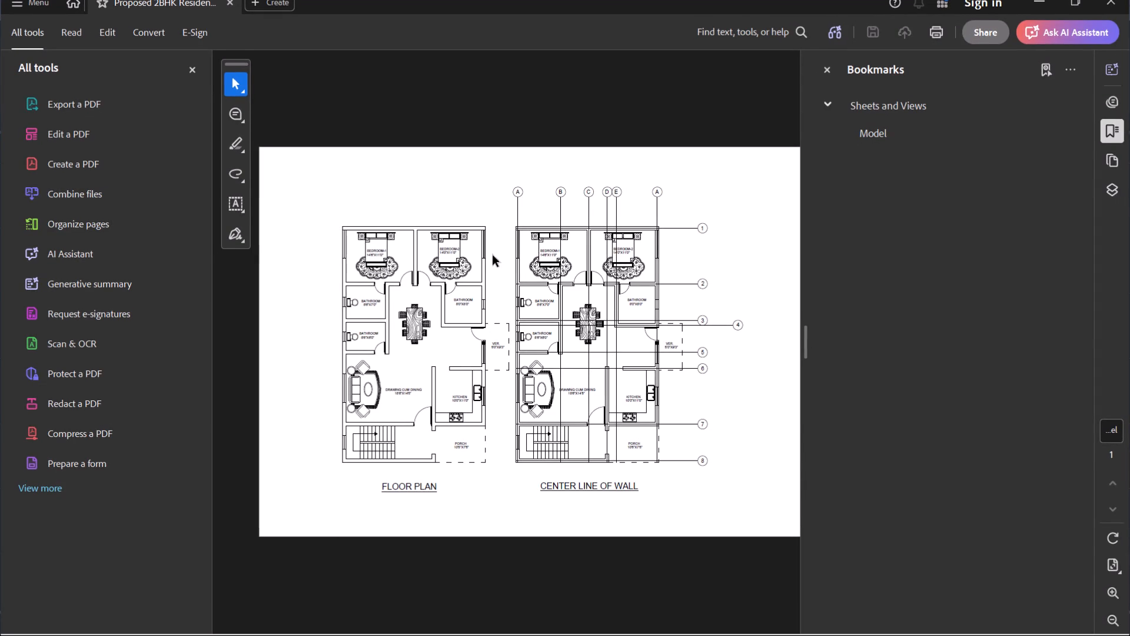
Close the plotted PDF and return to the floor plan drawing in AutoCAD.
left_click(1129, 0)
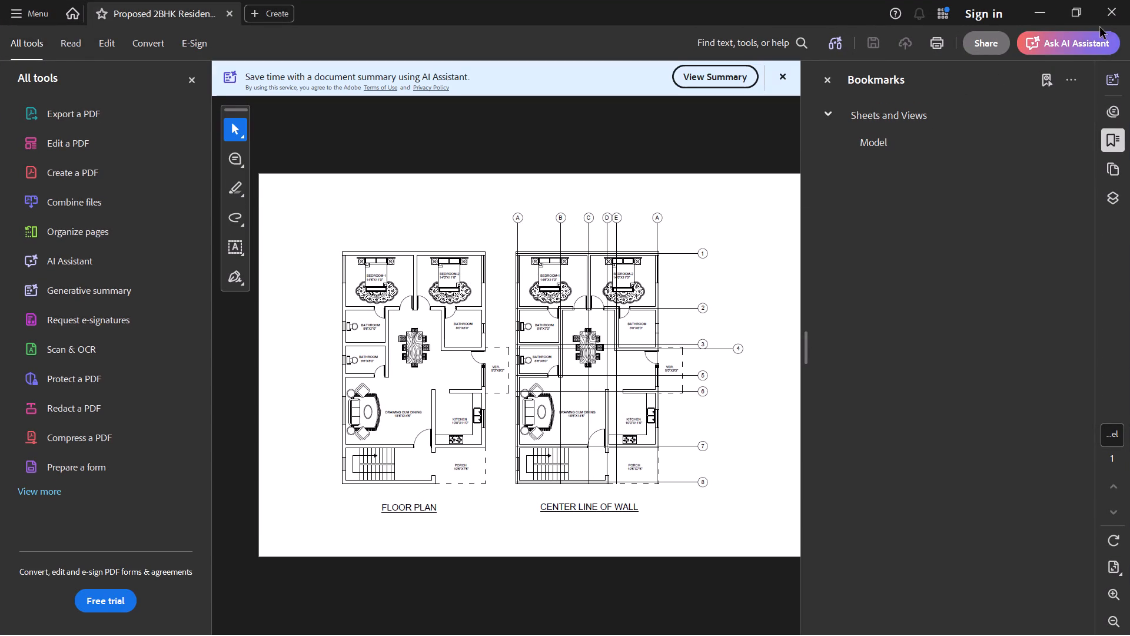
left_click(1121, 19)
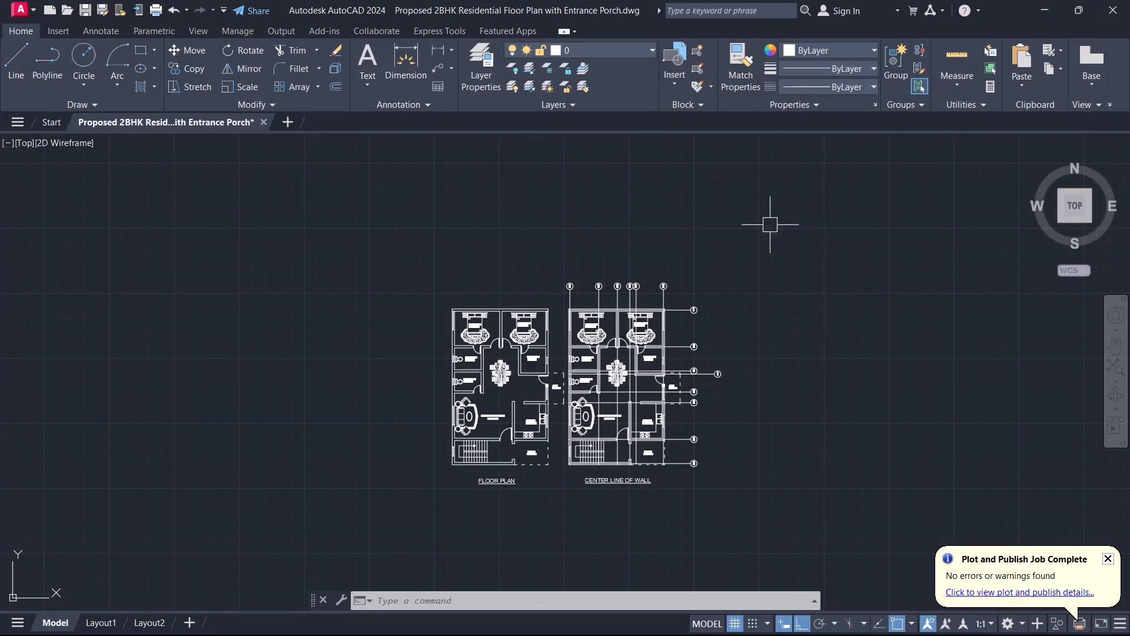
Solid-hatch the floor plan's top outer wall together with the wall between Bedroom-1 and Bedroom-2.
scroll(480, 359, "up", 2)
middle_click_drag(479, 359, 610, 472)
scroll(563, 314, "up", 2)
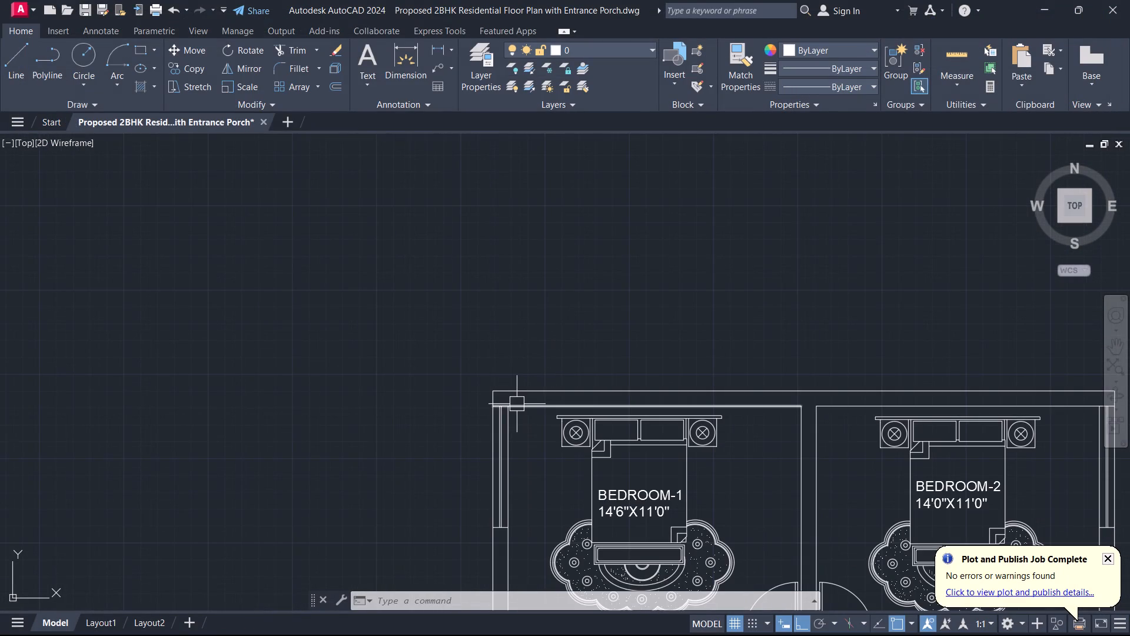
type("H")
key("space")
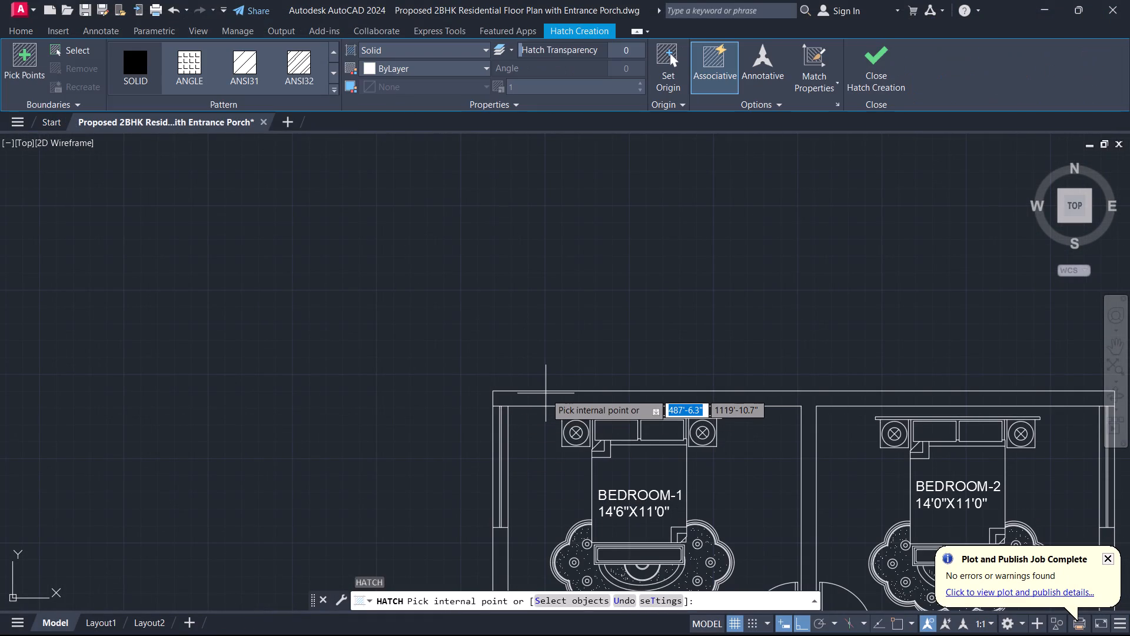
left_click(549, 400)
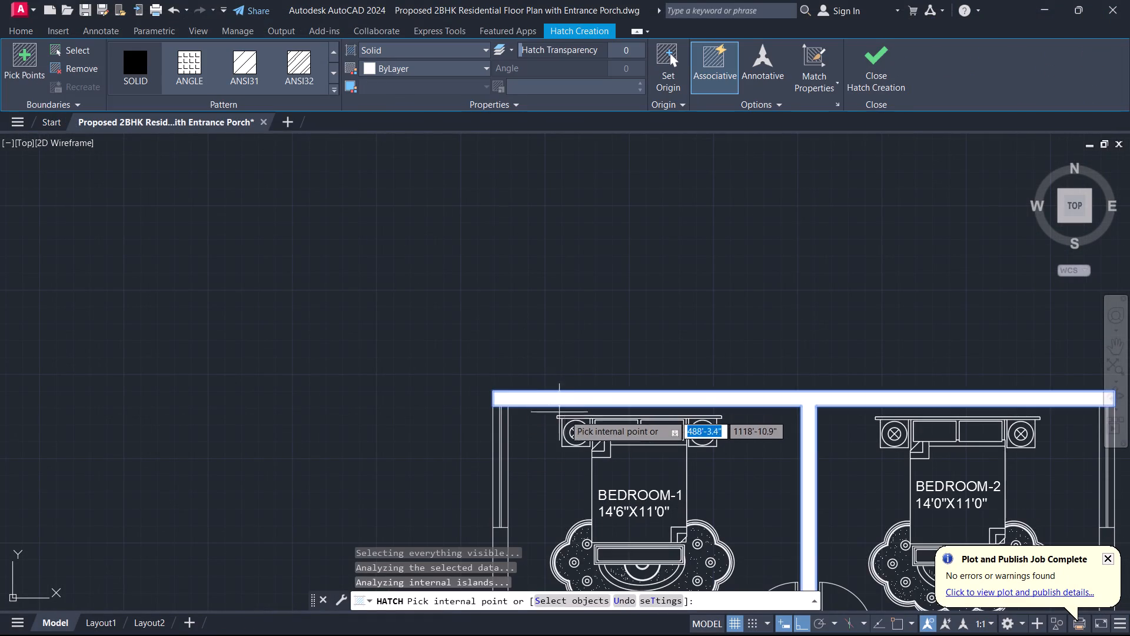
scroll(598, 423, "down", 2)
middle_click_drag(599, 423, 567, 266)
key("space")
Solid-hatch the left outer wall segments beside Bedroom-1 and the two left bathrooms, with their connected partition walls.
scroll(528, 343, "up", 2)
key("space")
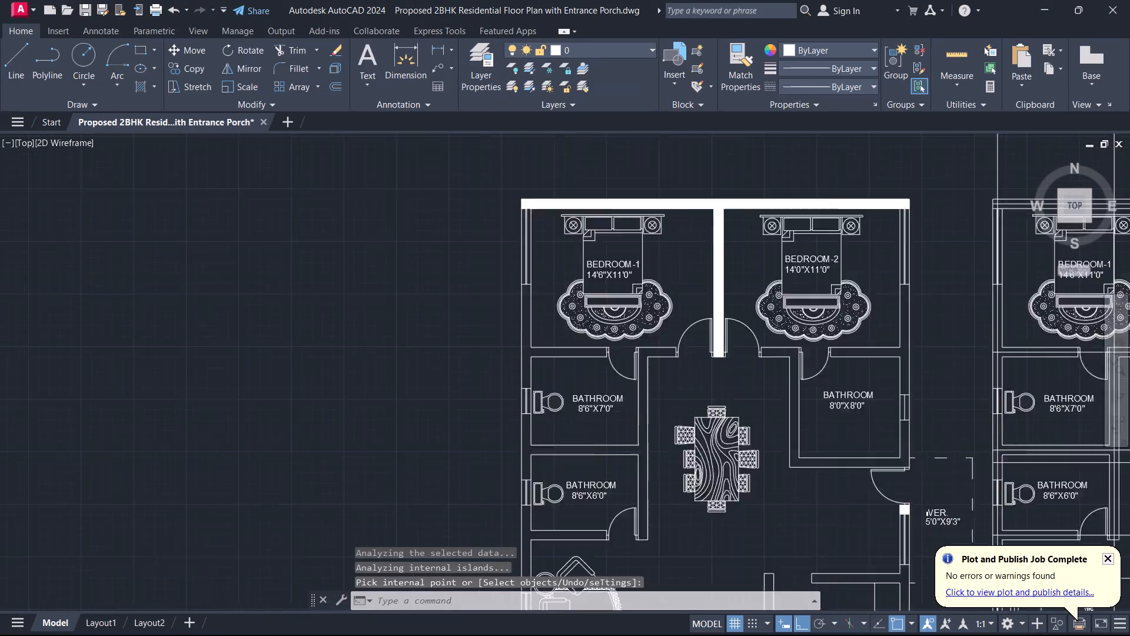
left_click(523, 340)
key("space")
scroll(526, 387, "down", 2)
middle_click_drag(526, 397, 557, 304)
key("space")
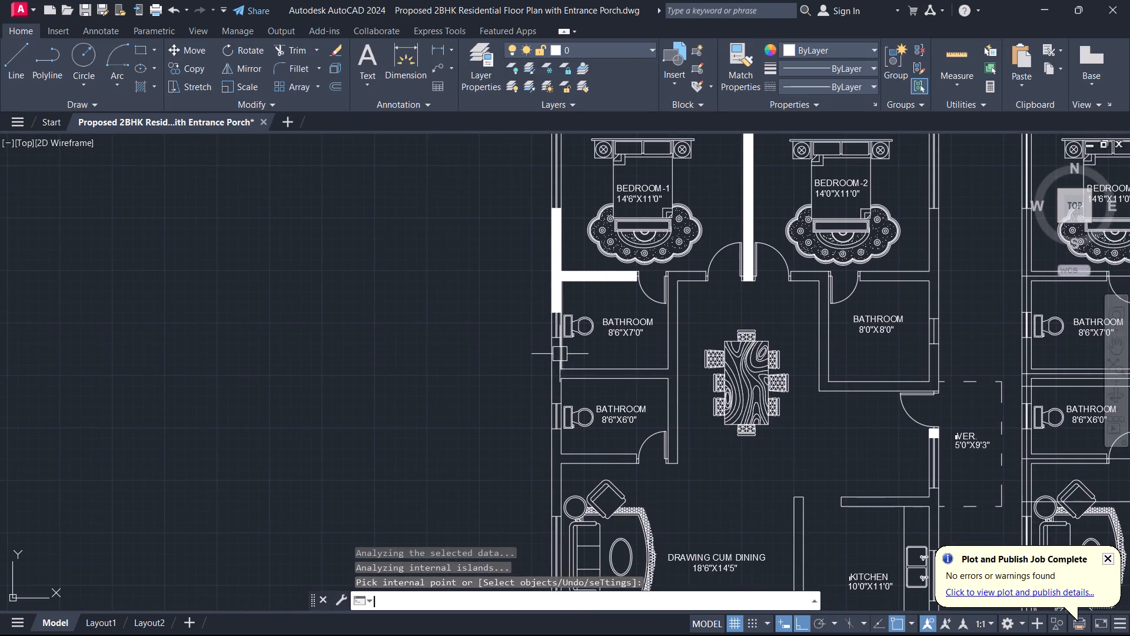
scroll(557, 371, "up", 1)
left_click(556, 379)
key("space")
Solid-hatch the lower wall of the 8'6"X6'0" bathroom with the adjoining outer wall above the drawing room window.
scroll(565, 385, "down", 3)
middle_click_drag(575, 395, 630, 264)
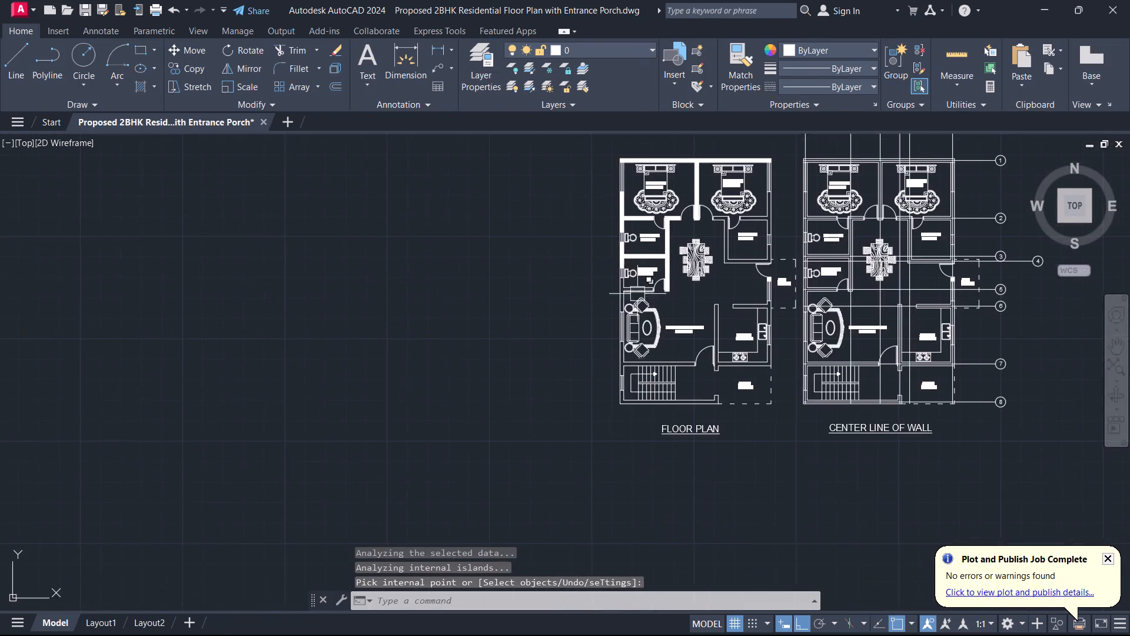
scroll(636, 299, "up", 3)
key("space")
left_click(580, 258)
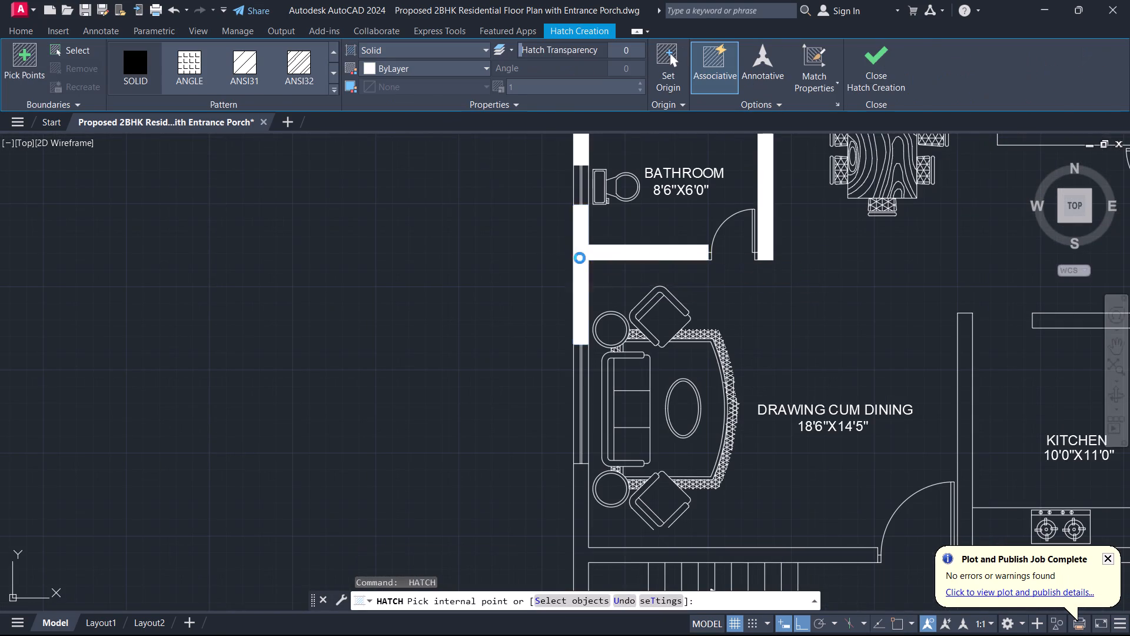
key("space")
Solid-hatch the wall between the drawing room and staircase, and the outer wall around the staircase's bottom corner.
scroll(580, 310, "down", 2)
middle_click_drag(586, 346, 622, 160)
scroll(614, 234, "up", 3)
key("space")
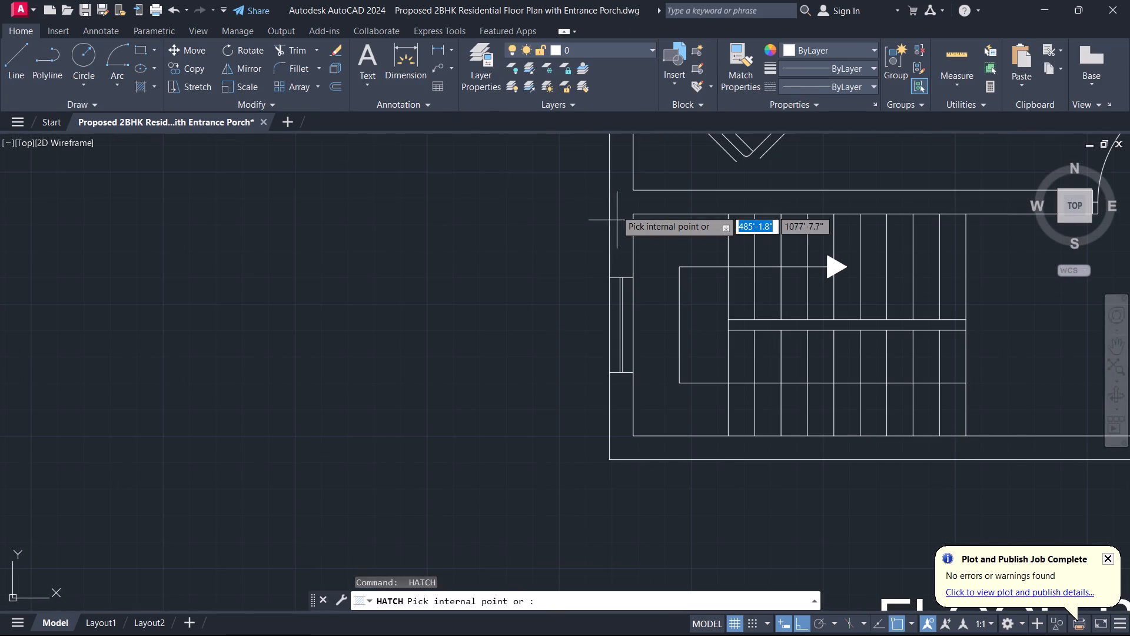
left_click(615, 205)
key("space")
scroll(619, 234, "down", 3)
scroll(616, 324, "up", 3)
key("space")
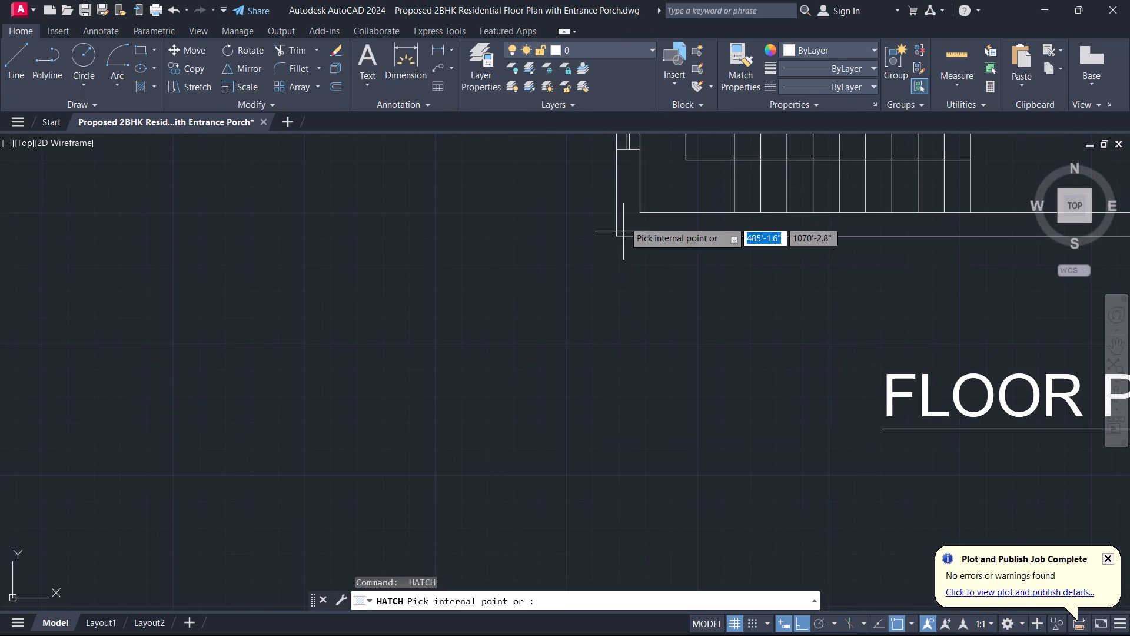
left_click(624, 214)
key("space")
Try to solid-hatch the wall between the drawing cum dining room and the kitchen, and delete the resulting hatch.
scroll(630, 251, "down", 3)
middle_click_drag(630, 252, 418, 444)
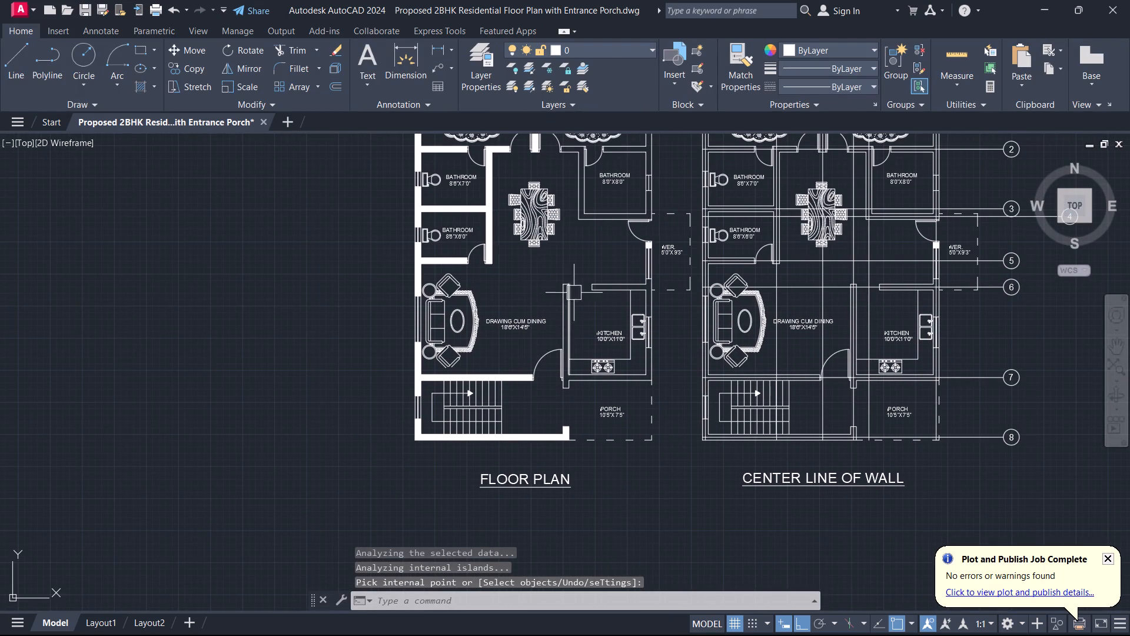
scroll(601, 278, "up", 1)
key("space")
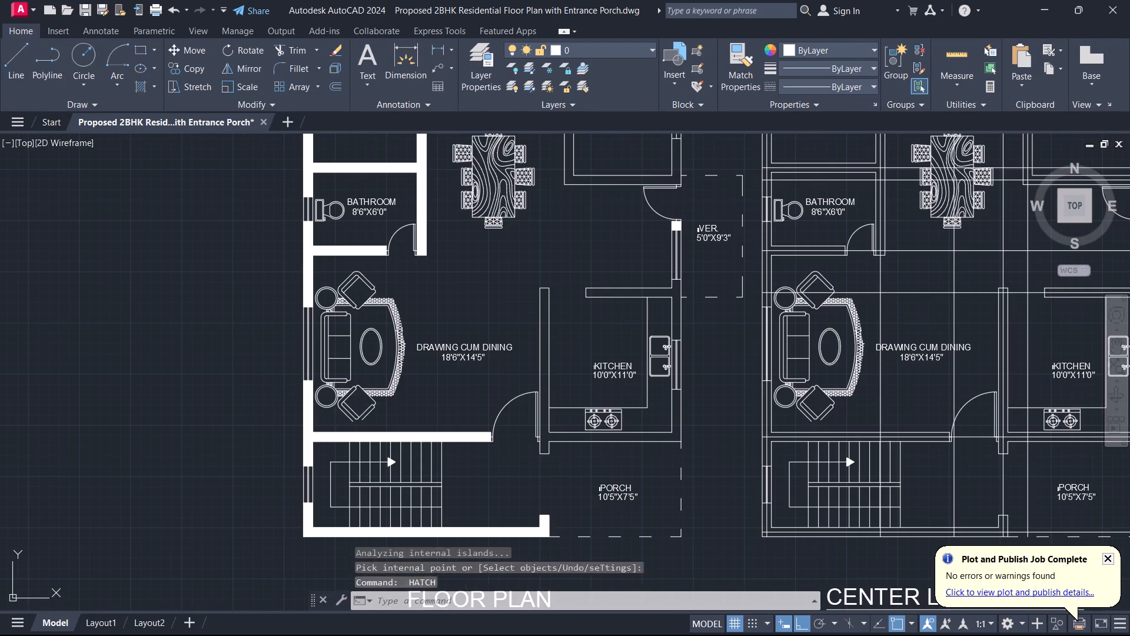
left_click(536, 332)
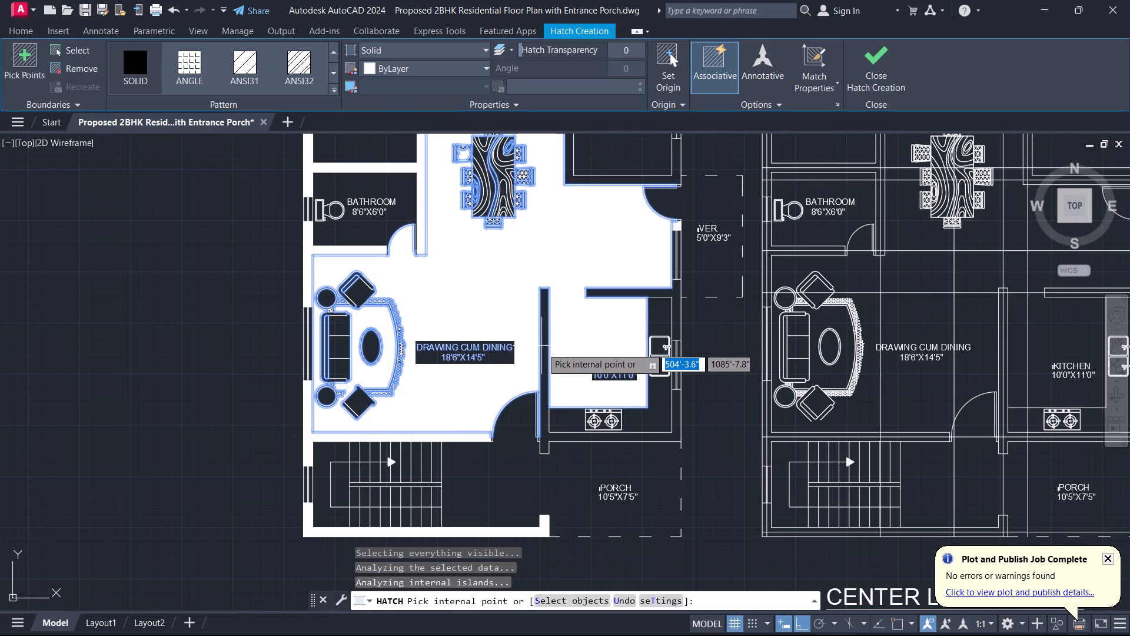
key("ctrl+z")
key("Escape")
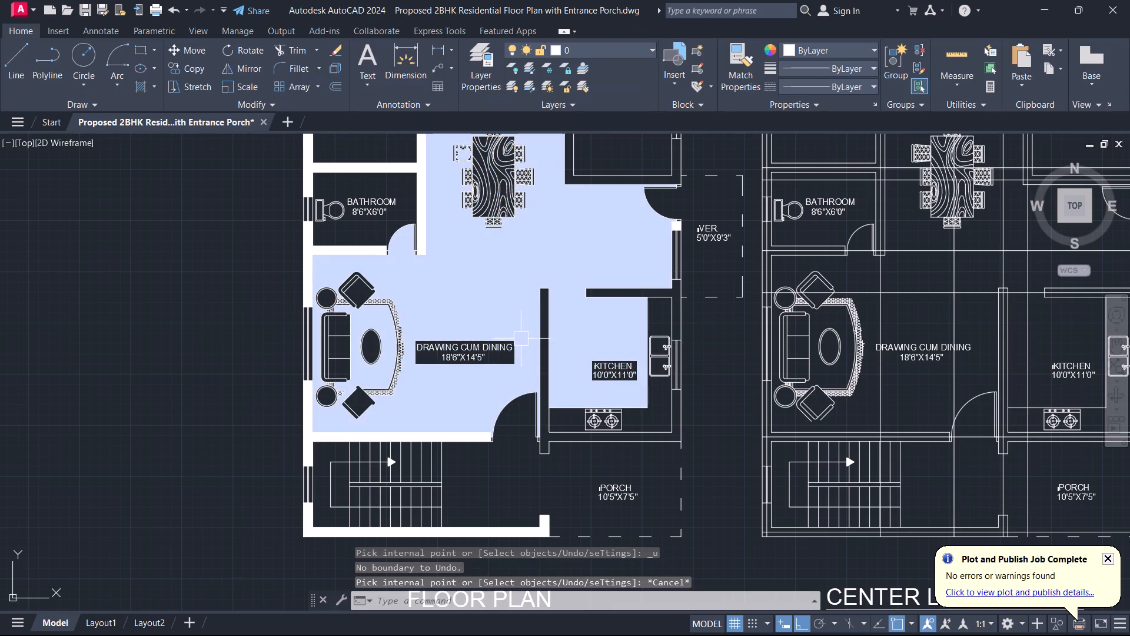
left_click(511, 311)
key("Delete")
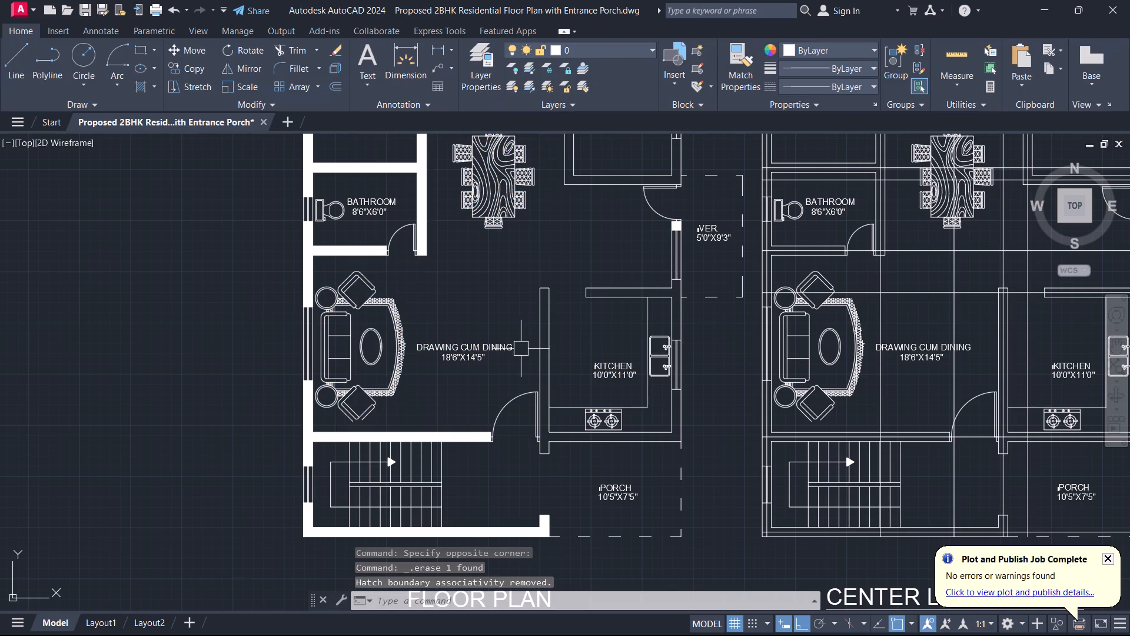
Solid-hatch the kitchen's walls: the drawing room partition, the porch-side wall, and the upper wall with its outer wall segment.
type("H")
key("space")
scroll(561, 342, "up", 1)
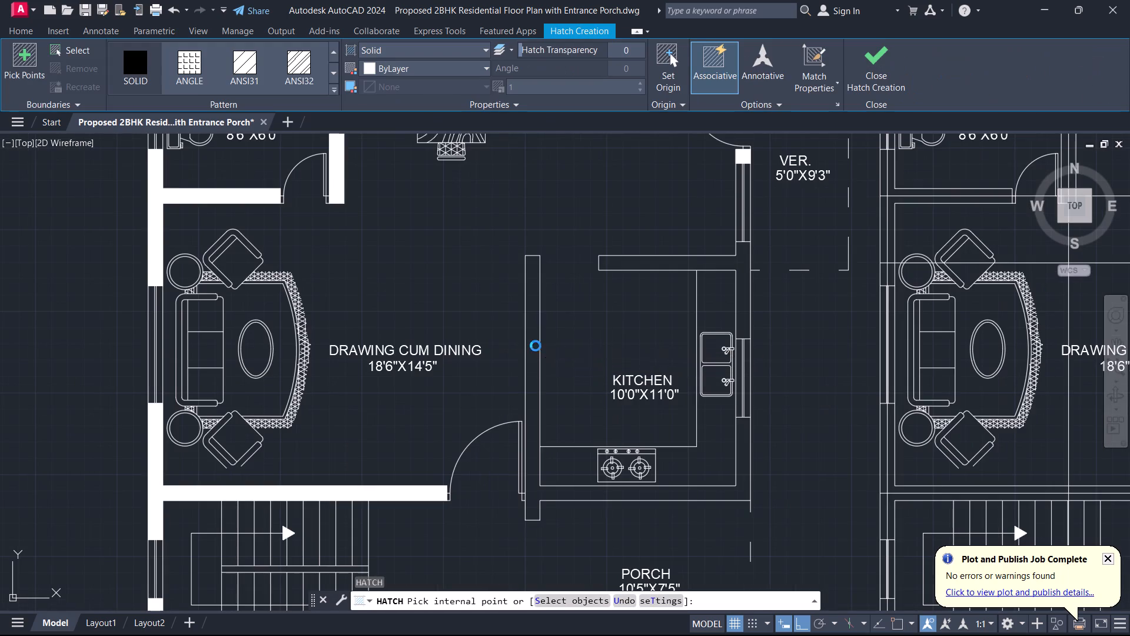
left_click(536, 346)
scroll(546, 383, "down", 1)
middle_click_drag(546, 383, 476, 367)
key("space")
key("space")
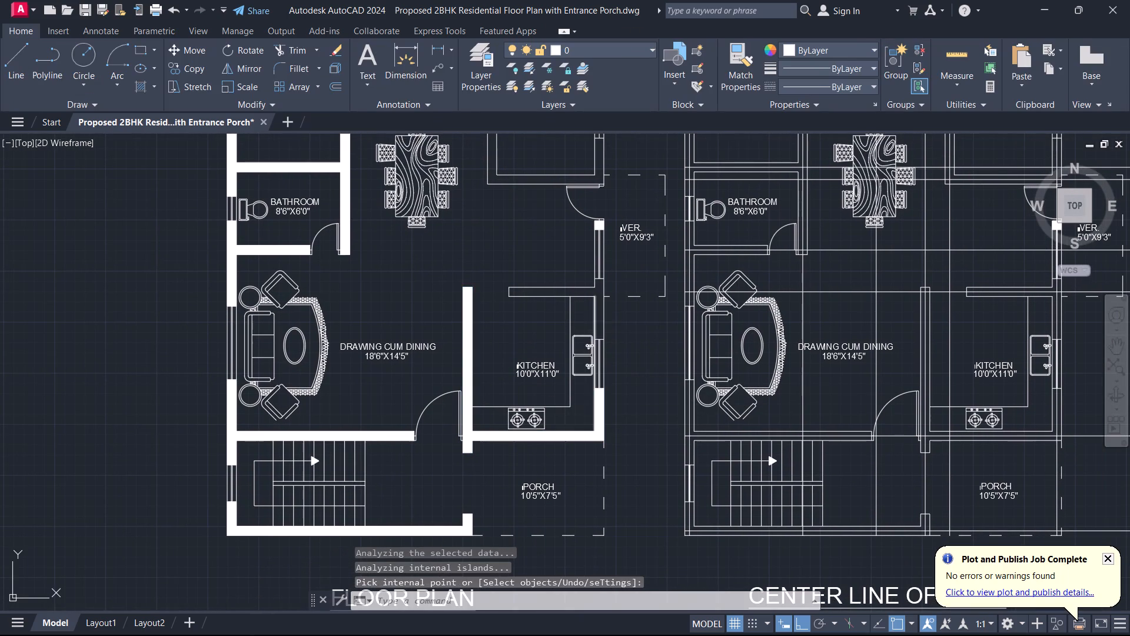
left_click(600, 316)
key("space")
Solid-hatch the walls enclosing the 8'0"X8'0" bathroom on its dining and verandah door sides.
scroll(568, 324, "down", 1)
middle_click_drag(568, 324, 546, 449)
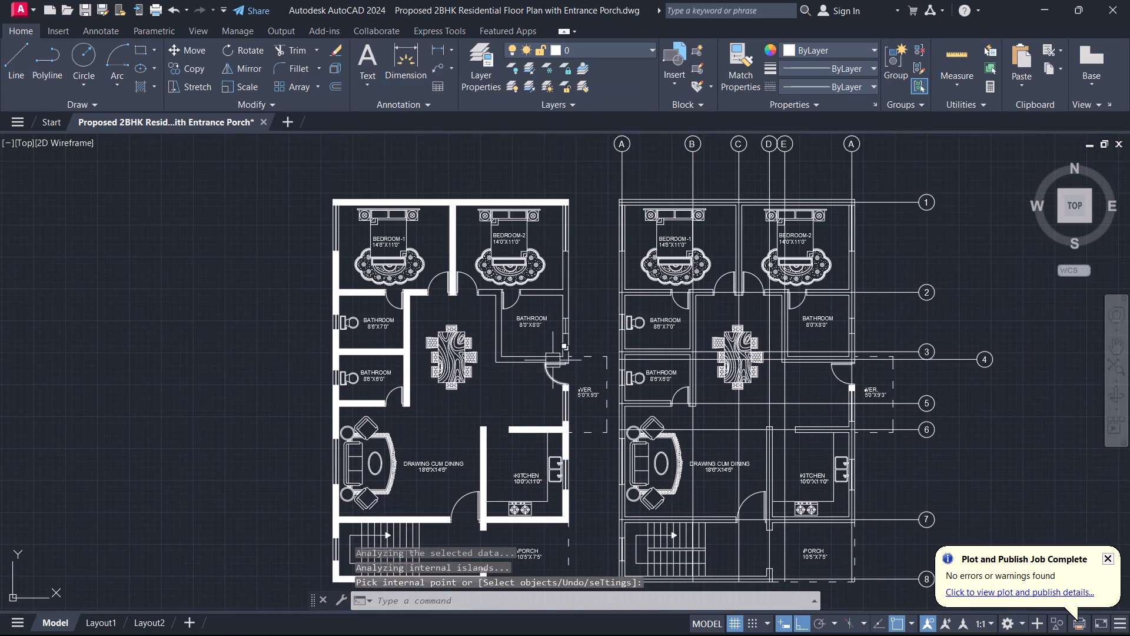
scroll(553, 360, "up", 2)
key("space")
left_click(553, 360)
key("space")
Delete the solid square hatch below the verandah door in the centre-line plan.
scroll(528, 367, "down", 3)
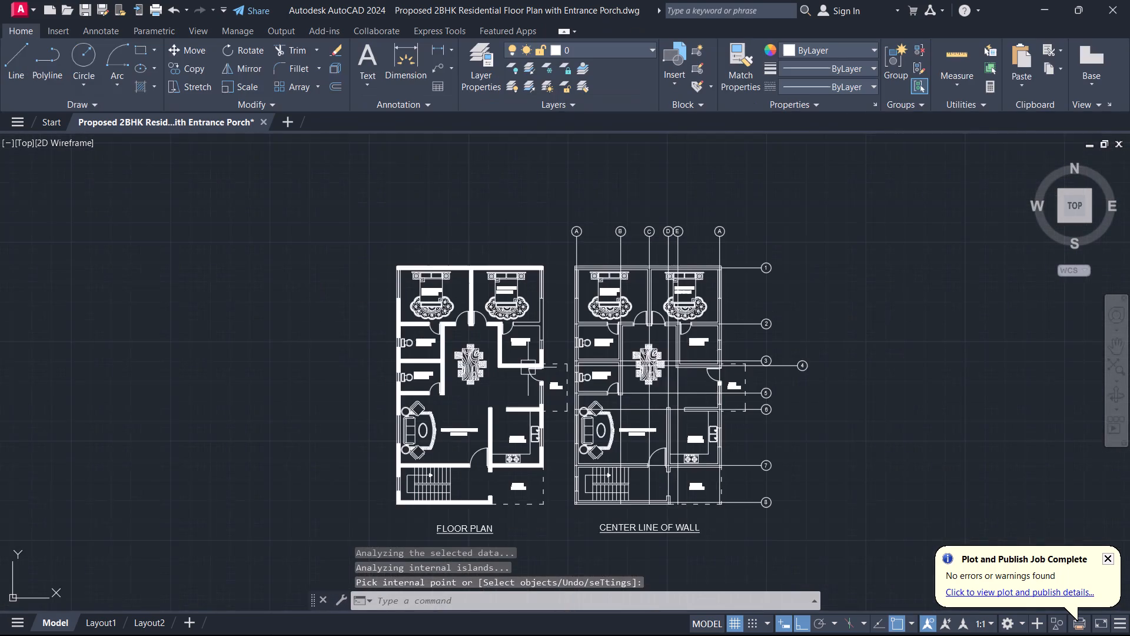
middle_click_drag(528, 367, 436, 398)
scroll(434, 399, "up", 4)
key("Escape")
scroll(900, 480, "up", 2)
key("Escape")
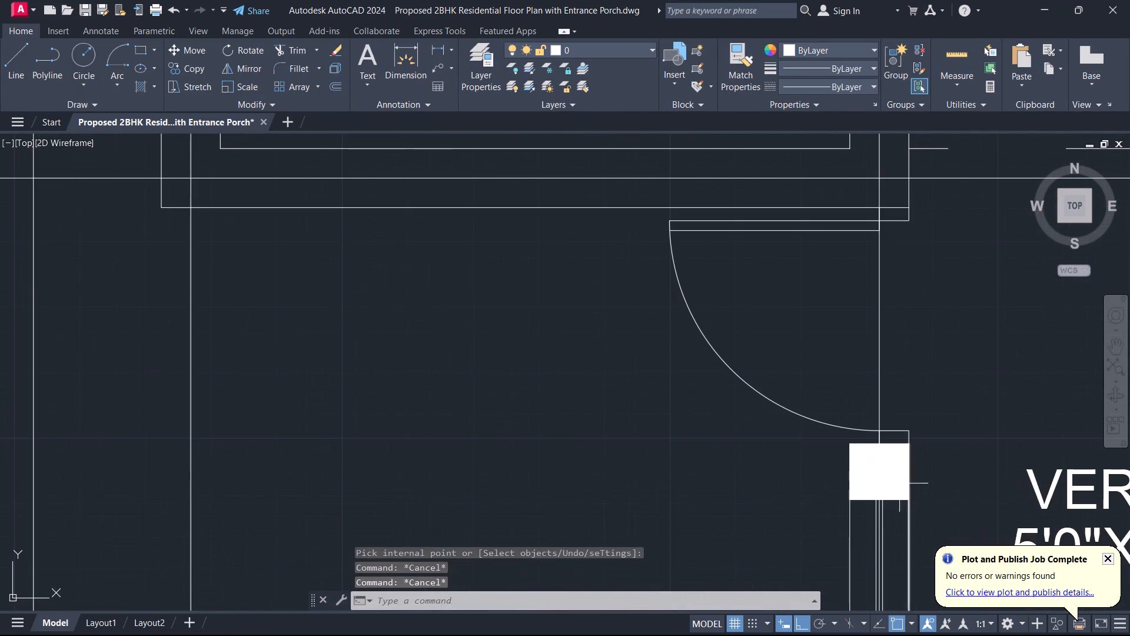
left_click(879, 467)
key("Escape")
left_click(863, 476)
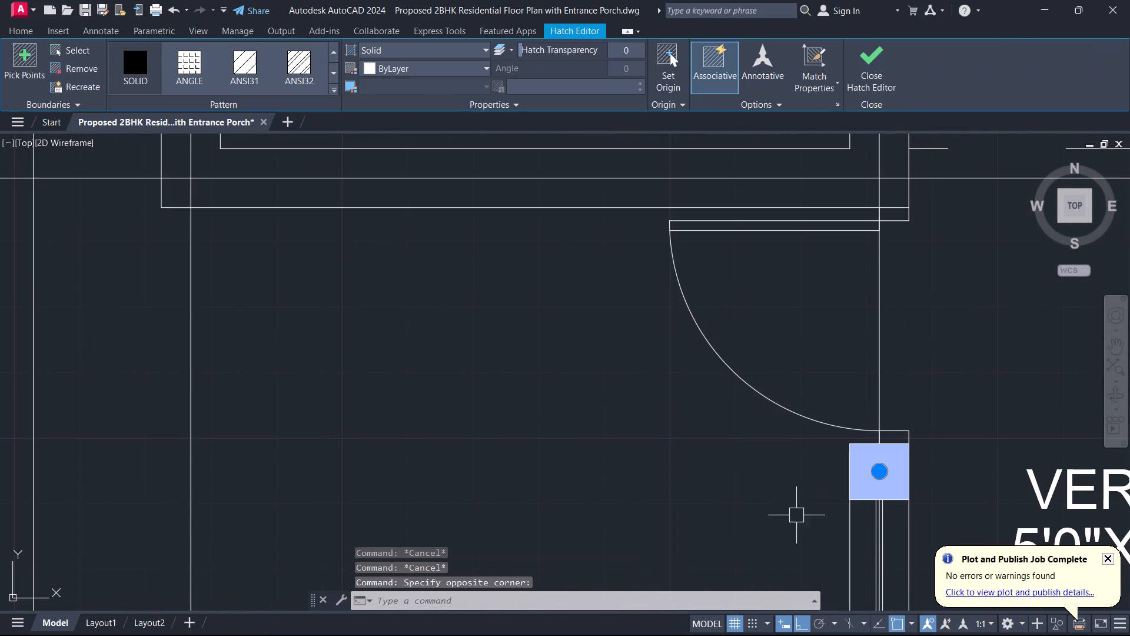
key("Delete")
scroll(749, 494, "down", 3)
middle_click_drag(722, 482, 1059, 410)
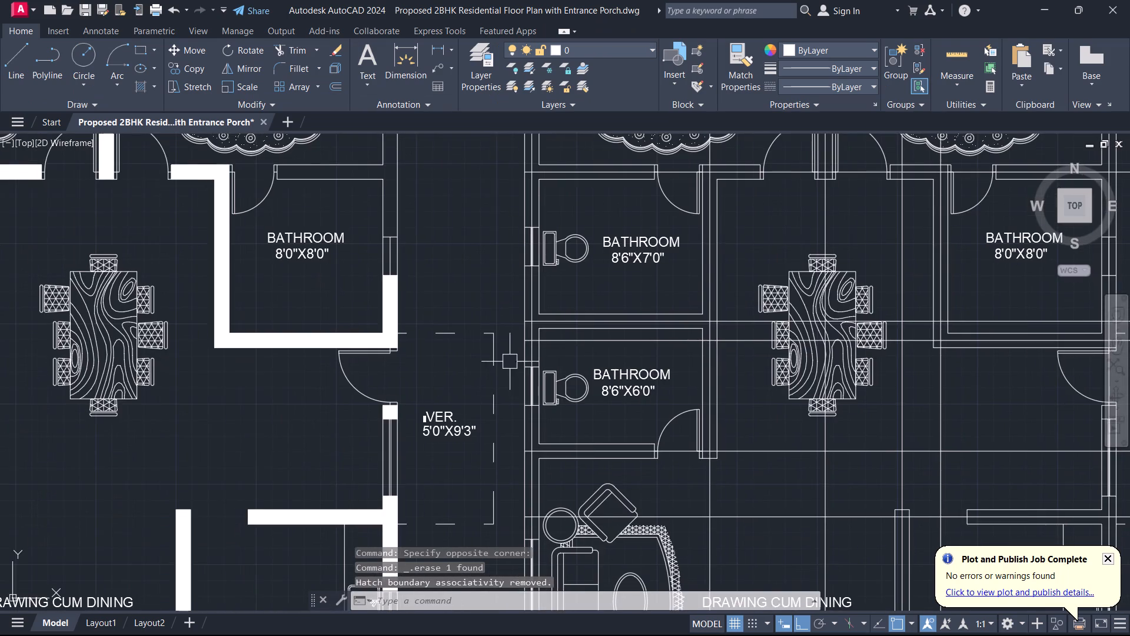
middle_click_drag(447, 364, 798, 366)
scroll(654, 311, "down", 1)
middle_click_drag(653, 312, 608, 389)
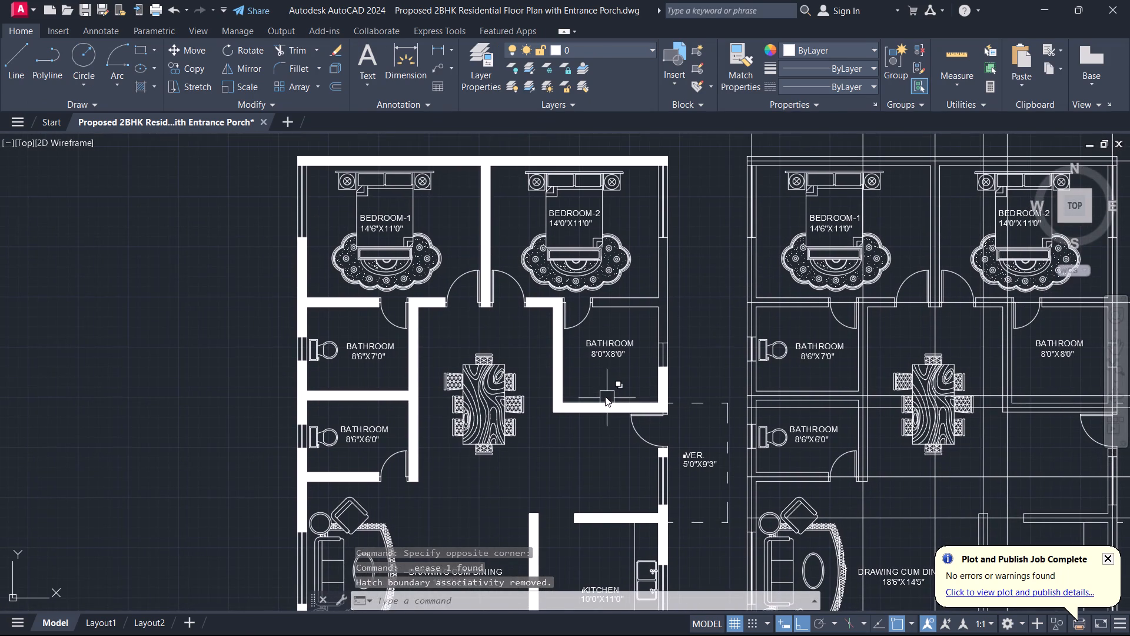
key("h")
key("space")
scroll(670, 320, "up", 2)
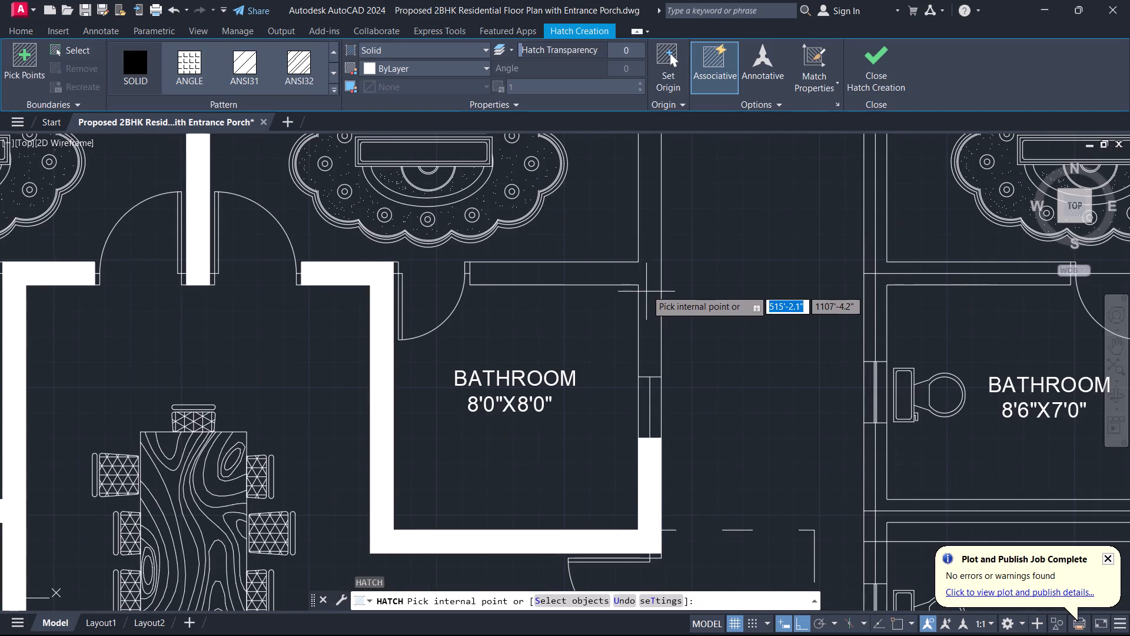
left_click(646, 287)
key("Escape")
Solid-hatch the wall between Bedroom-2 and the 8'0"X8'0" bathroom, including the adjoining right outer wall.
scroll(547, 332, "down", 2)
middle_click_drag(547, 332, 543, 406)
key("space")
scroll(583, 366, "up", 1)
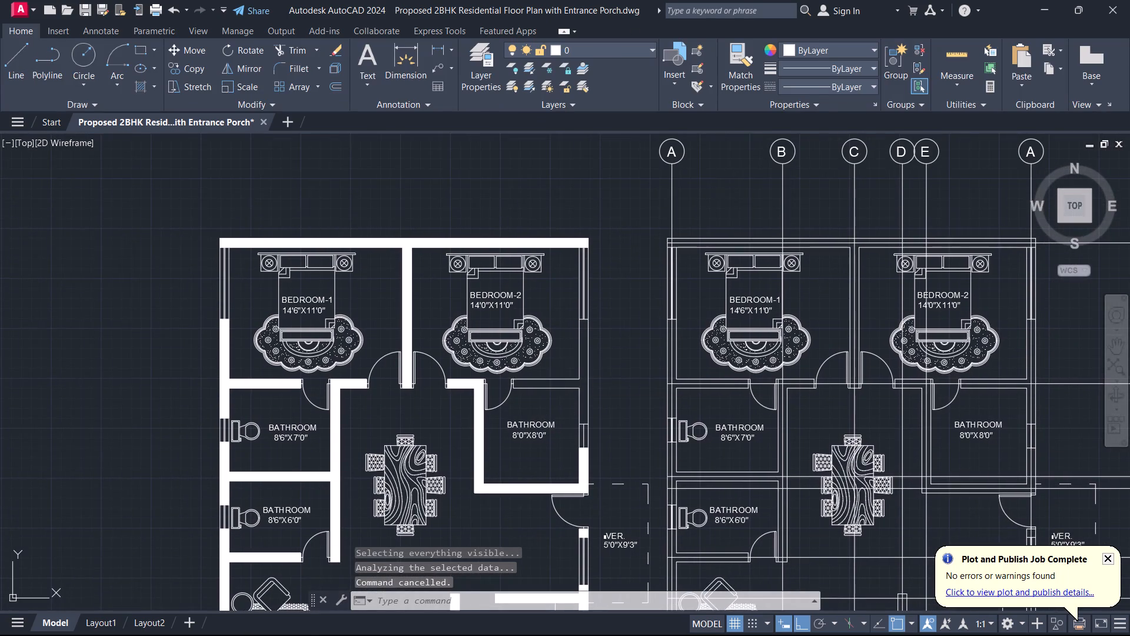
scroll(585, 369, "up", 2)
left_click(582, 389)
scroll(543, 415, "down", 3)
key("Escape")
Examine the floor plan's walls from bedrooms to porch for complete solid hatching.
scroll(511, 448, "down", 1)
middle_click_drag(511, 449, 597, 302)
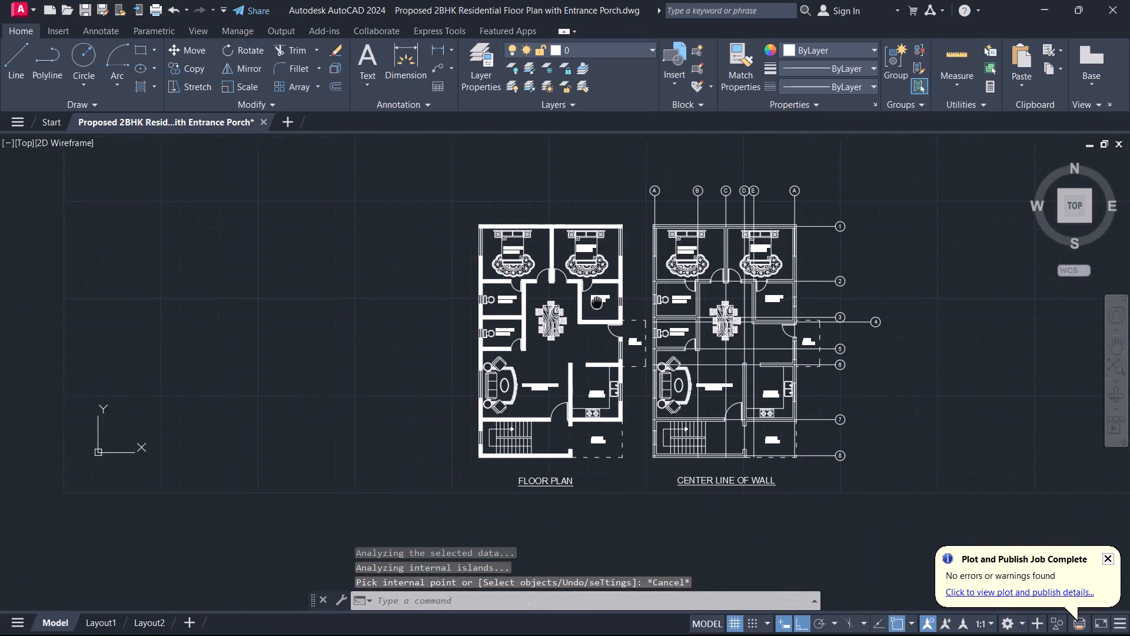
middle_click_drag(597, 302, 603, 298)
scroll(604, 428, "up", 2)
middle_click_drag(570, 397, 574, 399)
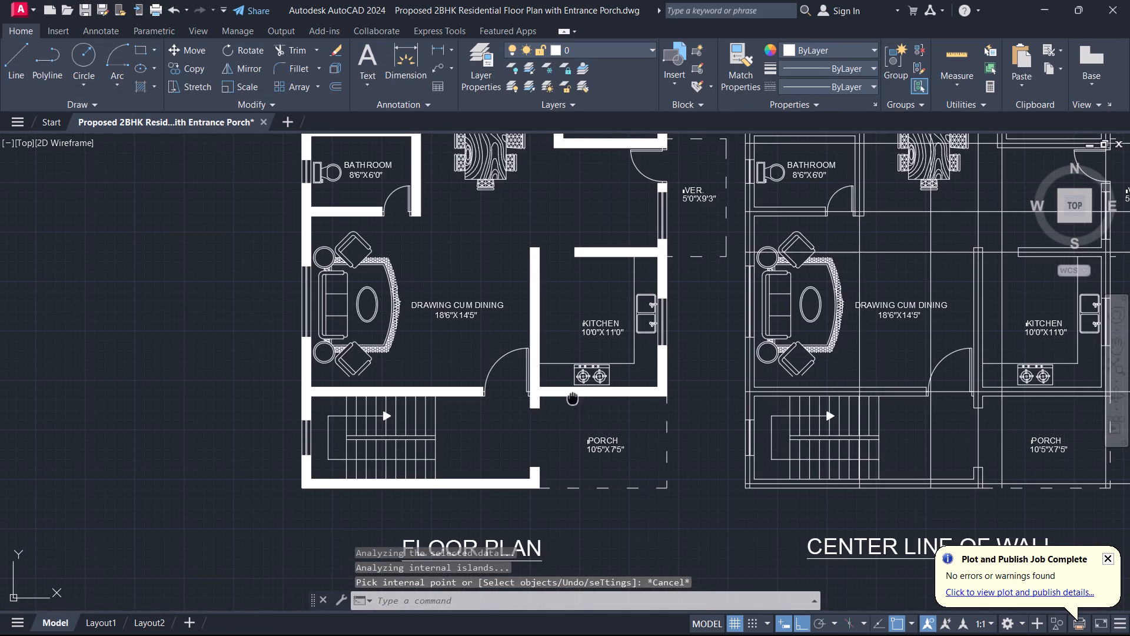
middle_click_drag(574, 399, 574, 502)
scroll(579, 484, "down", 1)
middle_click_drag(544, 387, 546, 387)
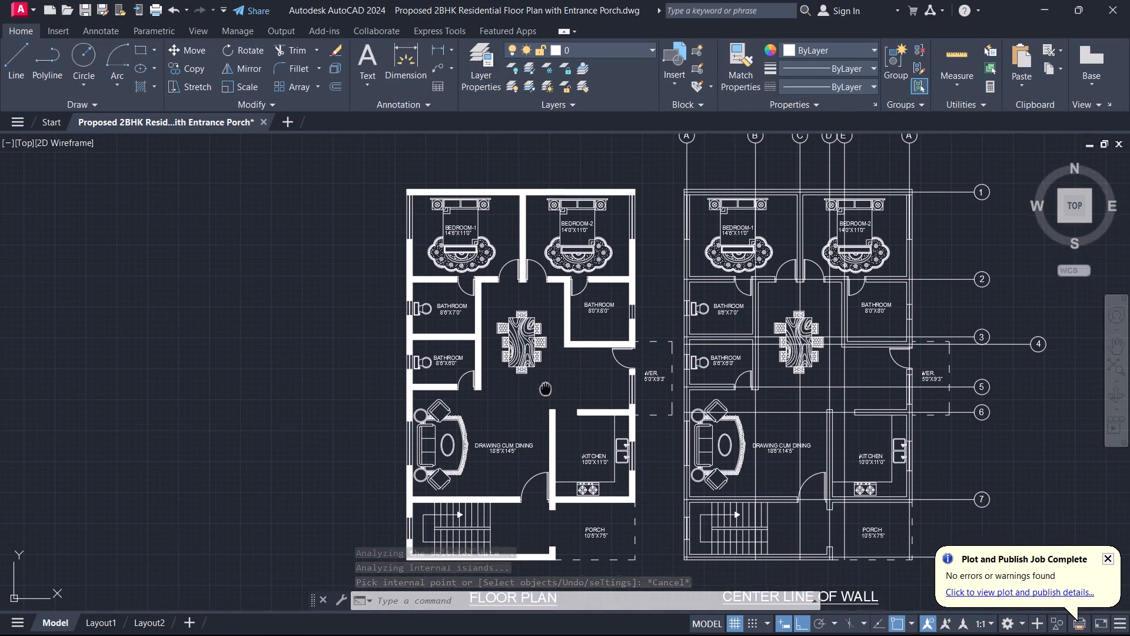
middle_click_drag(546, 387, 600, 349)
Open a new DWG To PDF plot, set the drawing orientation to landscape and apply it to the layout.
type("DW")
key("space")
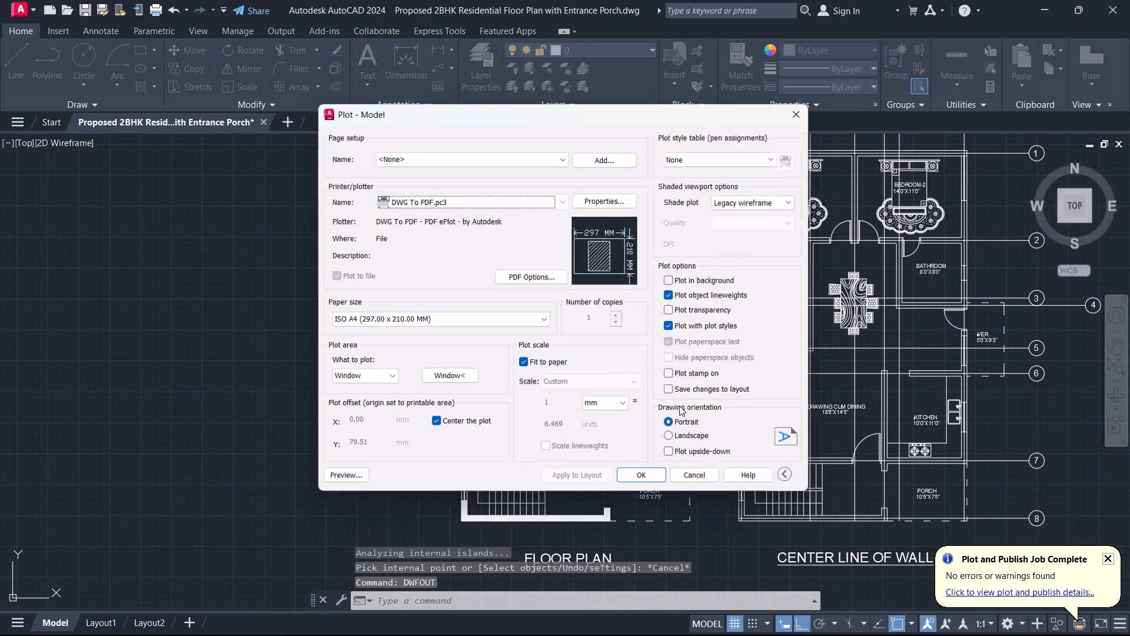
left_click(634, 485)
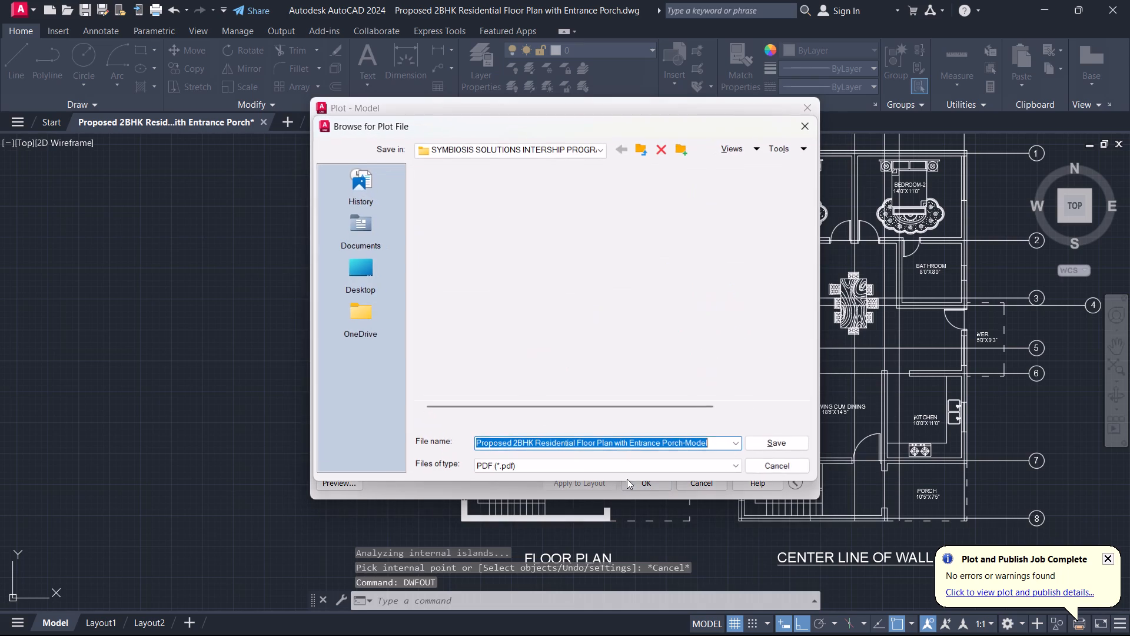
left_click(805, 122)
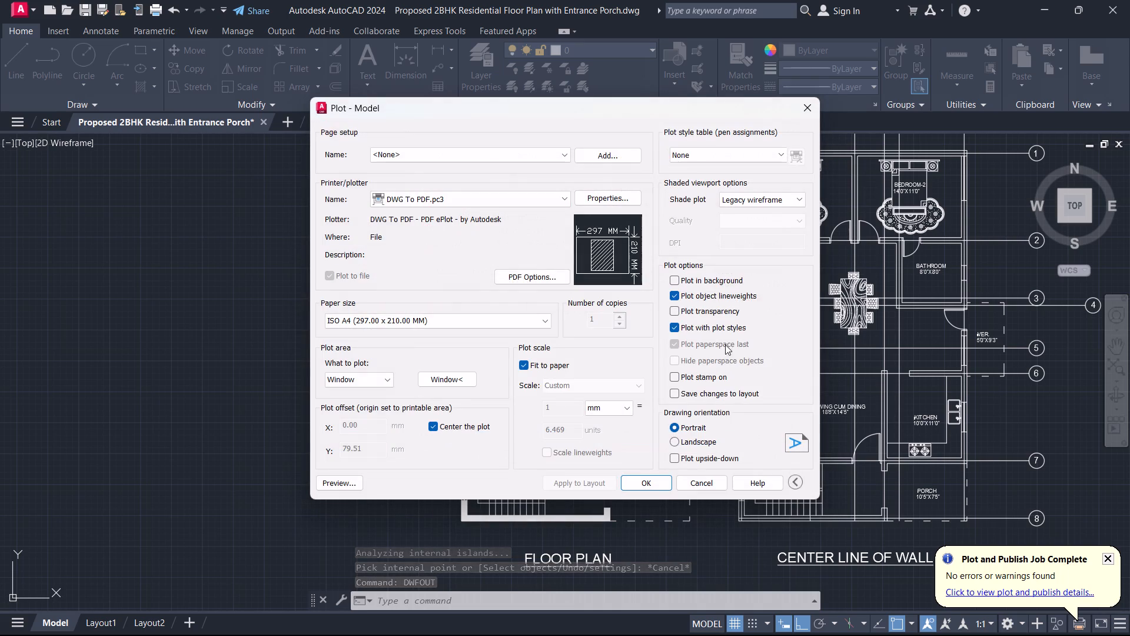
left_click(695, 439)
left_click(603, 485)
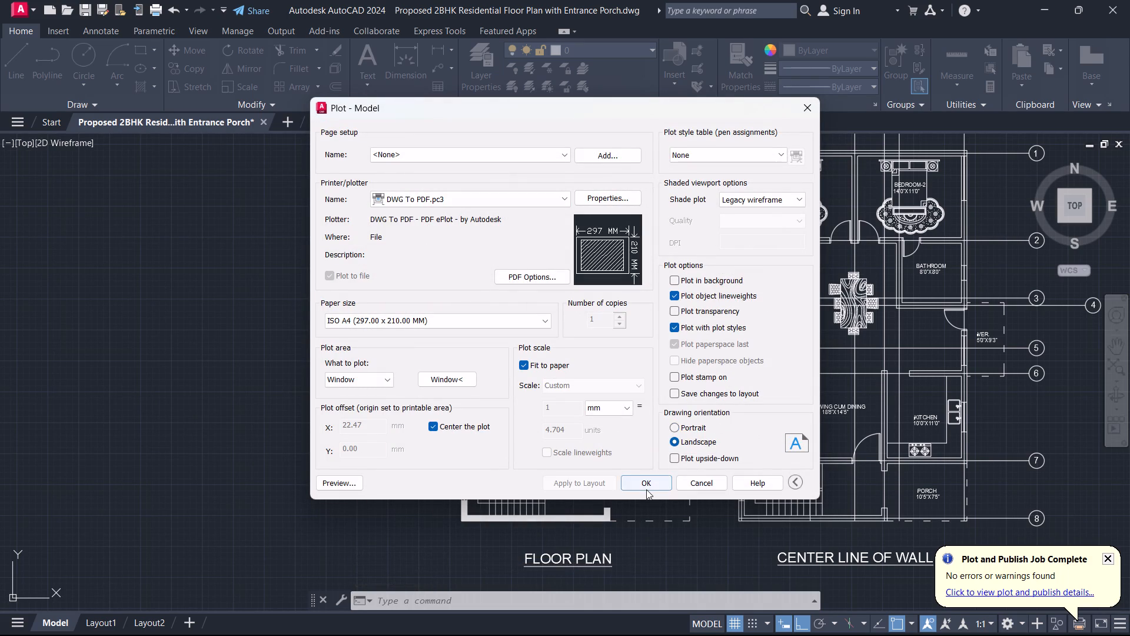
left_click(646, 489)
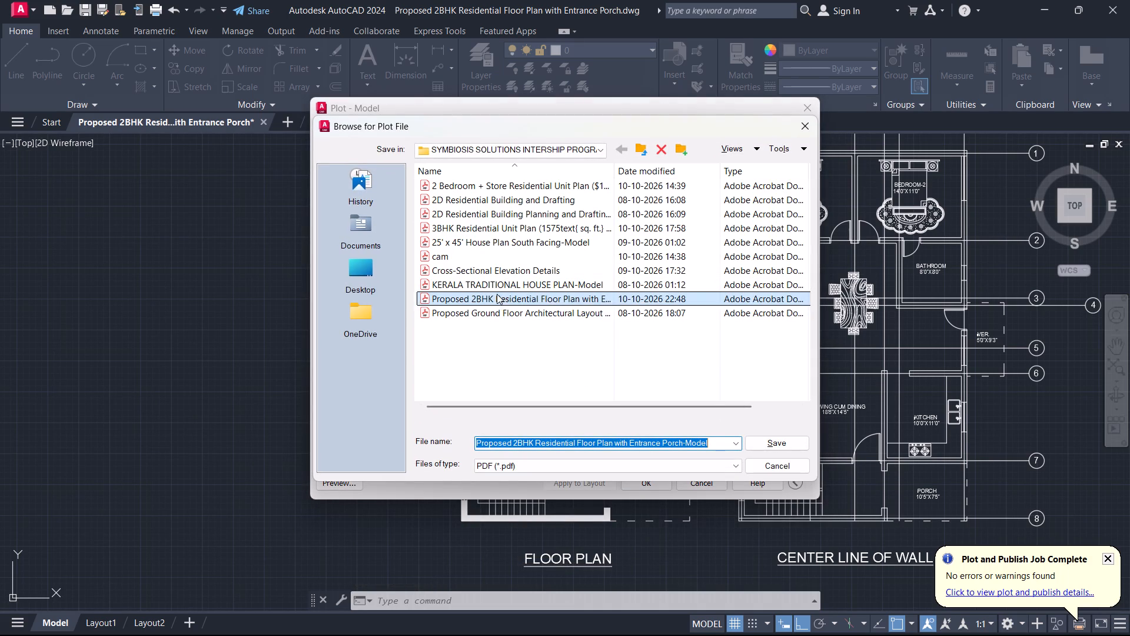
left_click(810, 125)
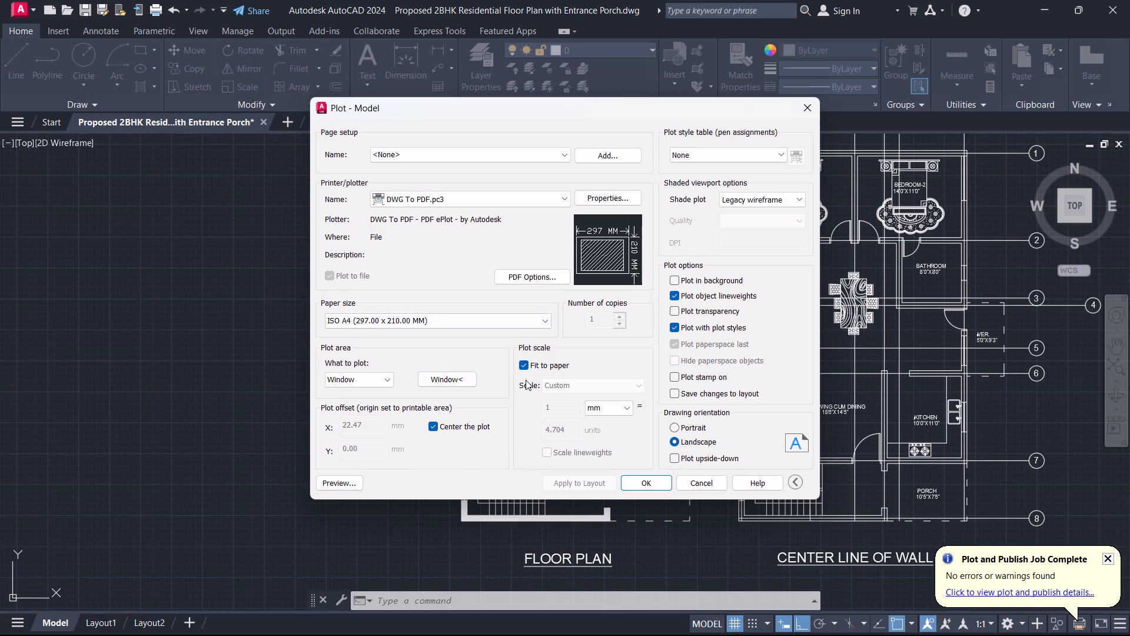
Plot the drawing to PDF fitted to the paper, overwriting the existing Proposed 2BHK Residential Floor Plan with Entrance Porch-Model file.
left_click(530, 363)
left_click(524, 363)
left_click(603, 481)
left_click(637, 483)
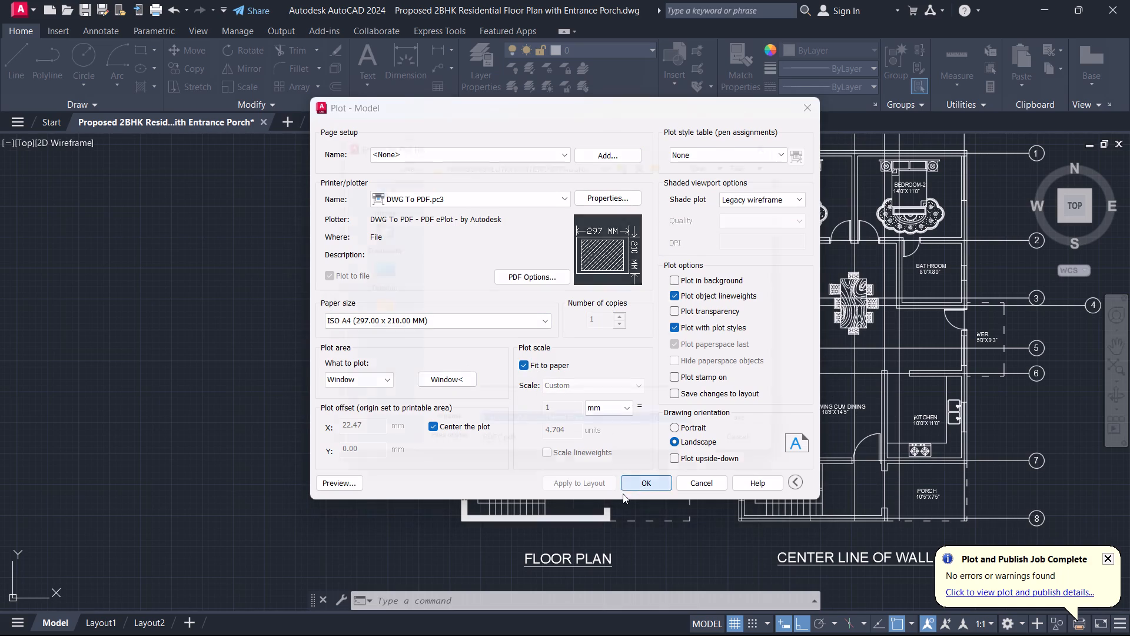
left_click(770, 444)
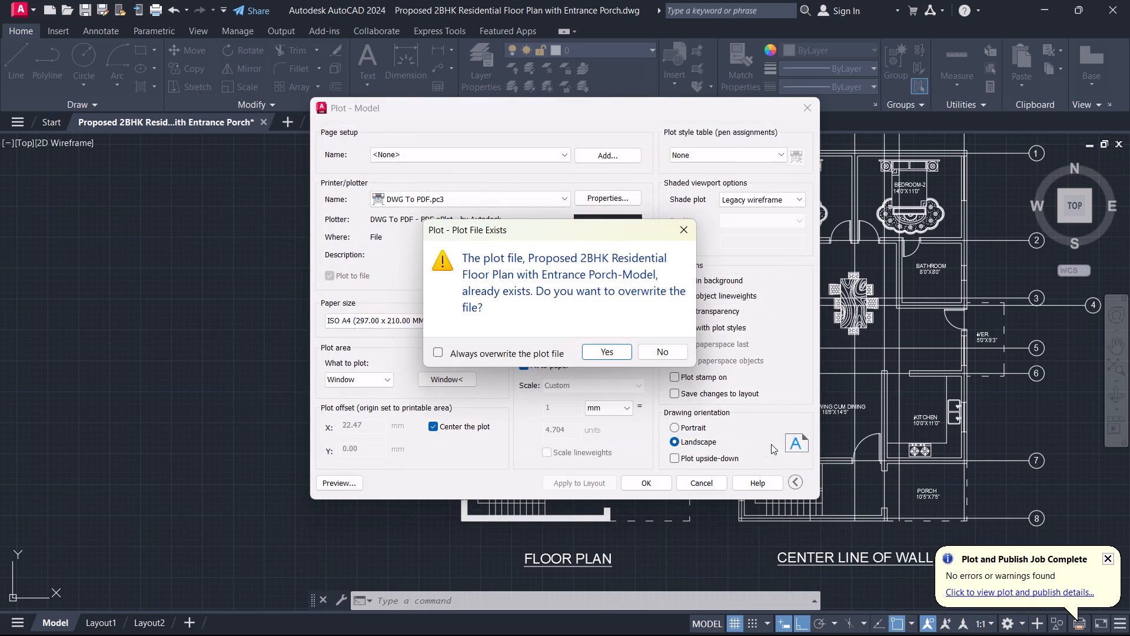
left_click(594, 352)
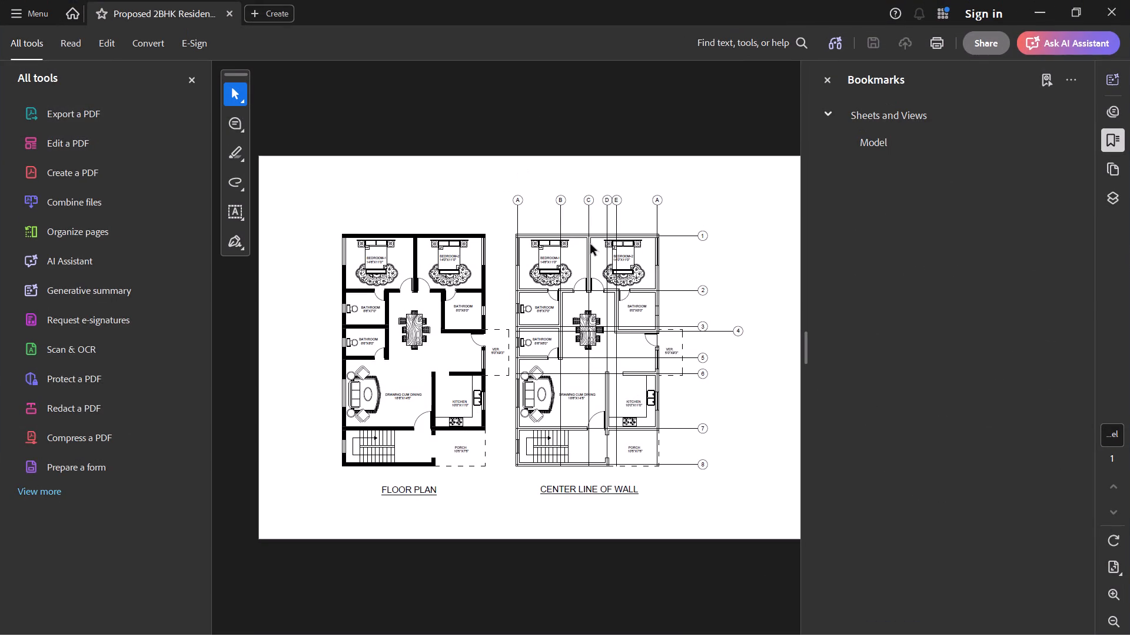
left_click(1120, 1)
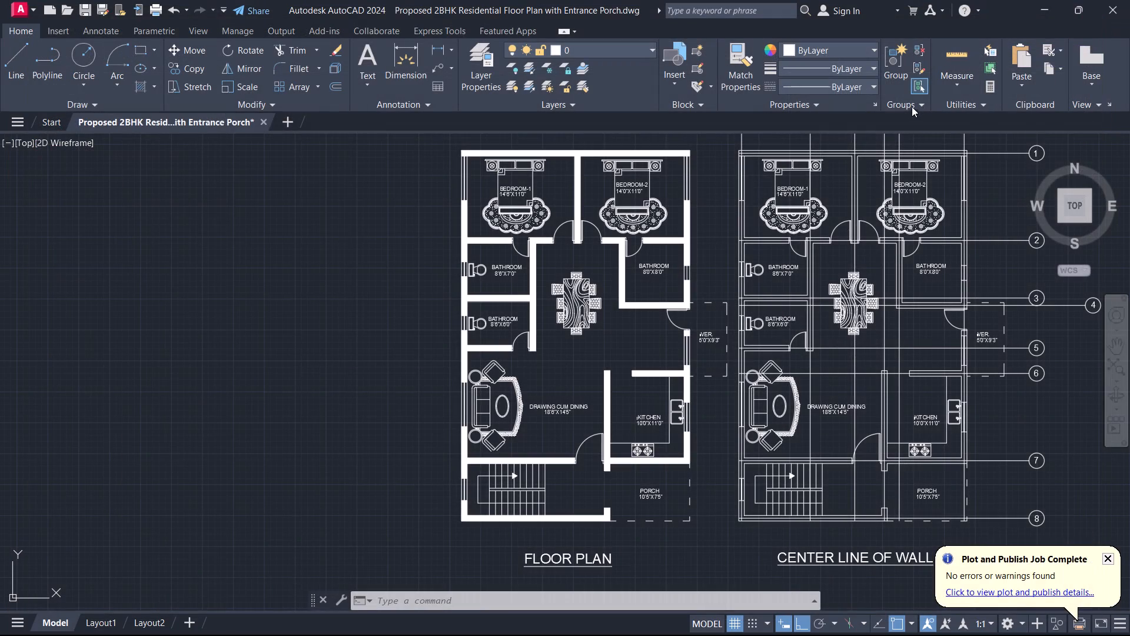
Save the drawing containing the hatched floor plan and its centre-line copy under its current name.
scroll(616, 344, "down", 2)
middle_click_drag(616, 344, 503, 390)
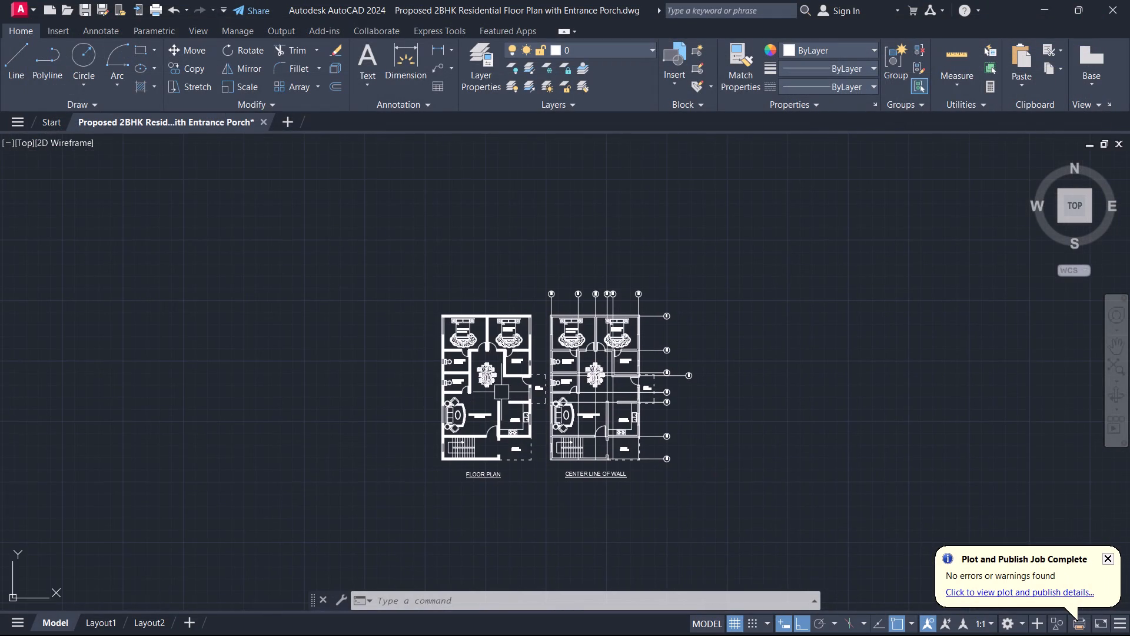
key("ctrl+s")
middle_click_drag(507, 402, 617, 367)
scroll(606, 359, "up", 2)
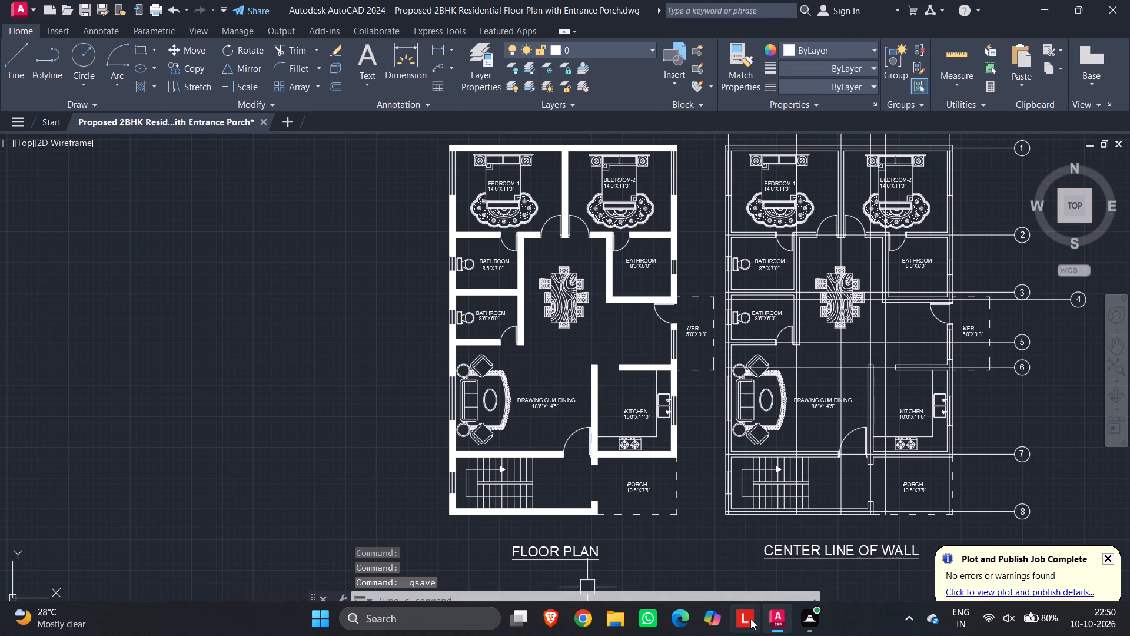
key("ctrl+s")
scroll(584, 394, "down", 1)
middle_click_drag(580, 389, 580, 389)
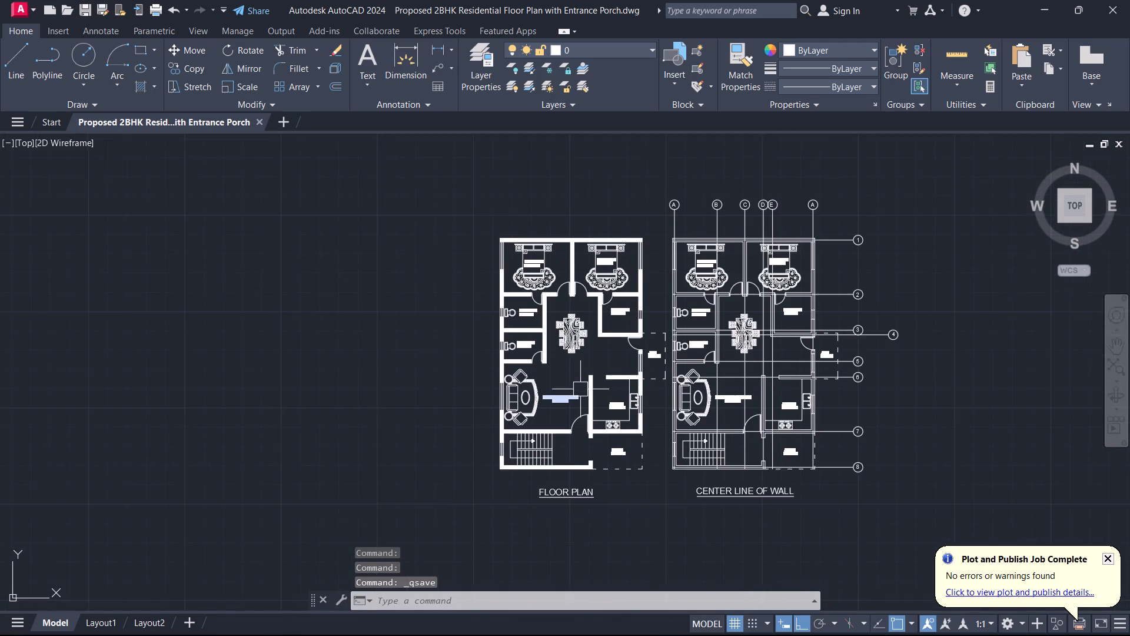
Turn off command log recording with LOGFILEOFF.
middle_click_drag(580, 389, 486, 430)
type("LOG")
key("Down")
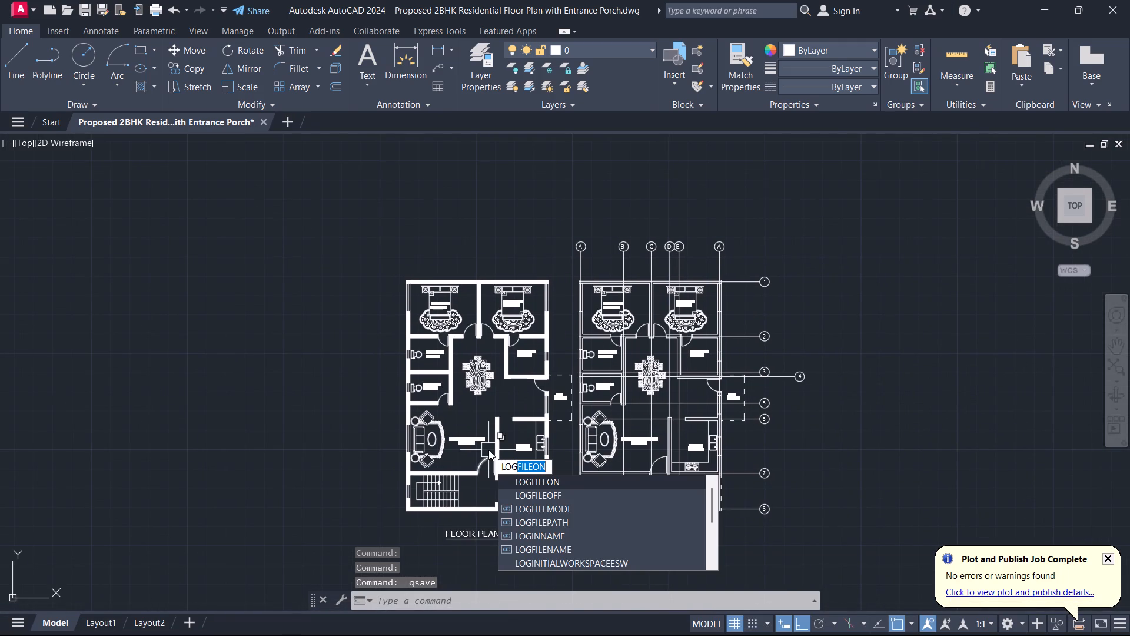
key("Return")
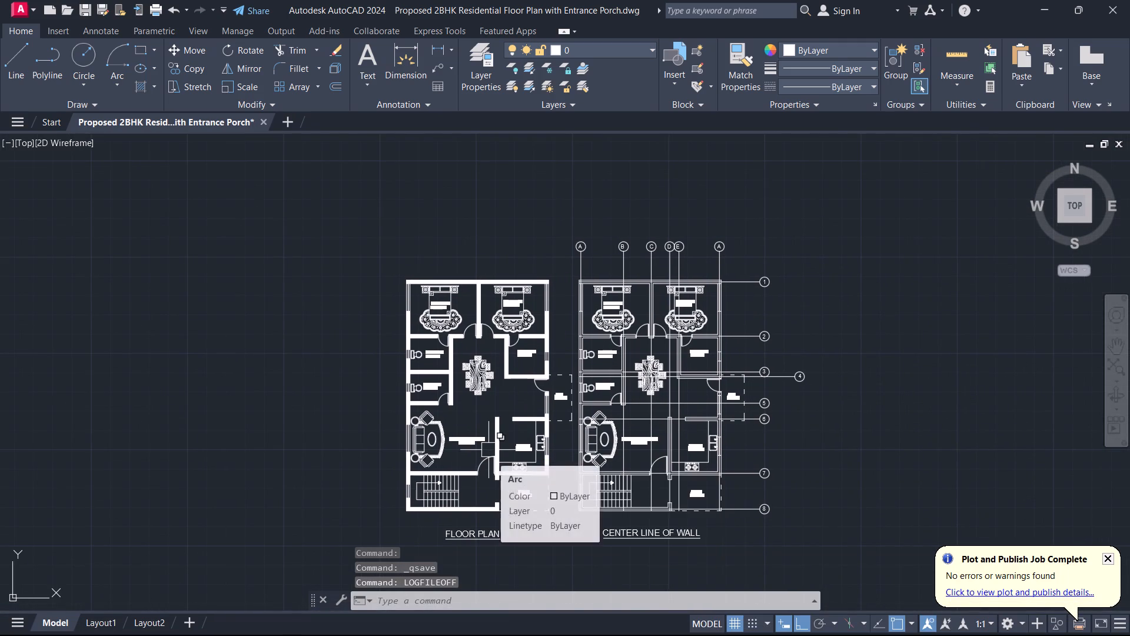
Run LOGFILEOFF once more to stop command log recording before closing the program.
left_click(1129, 0)
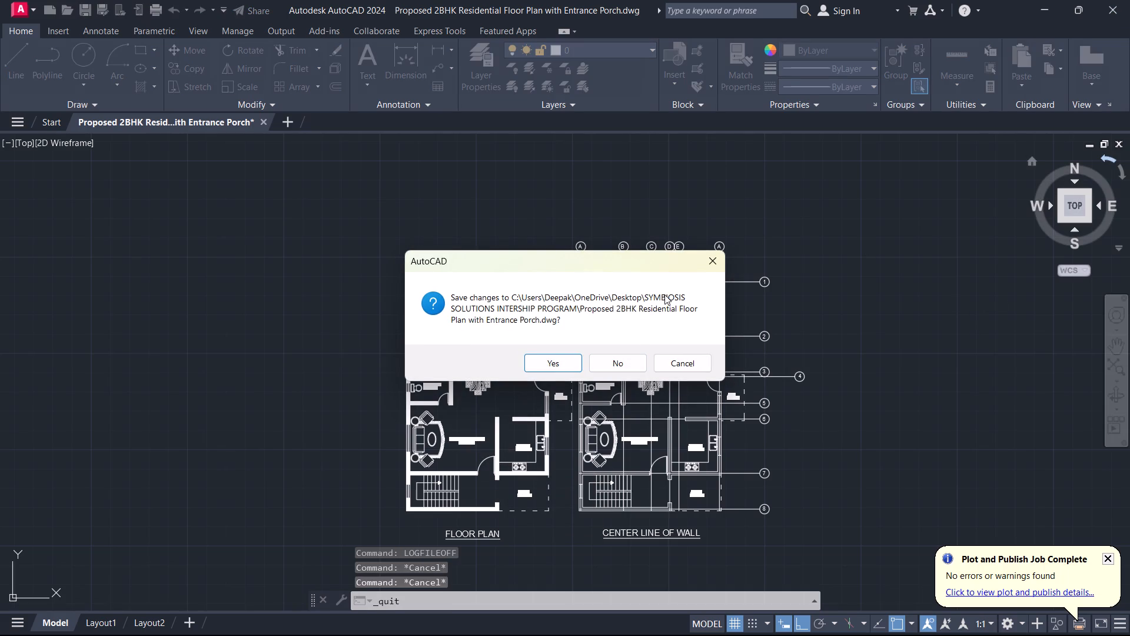
left_click(725, 265)
key("Up")
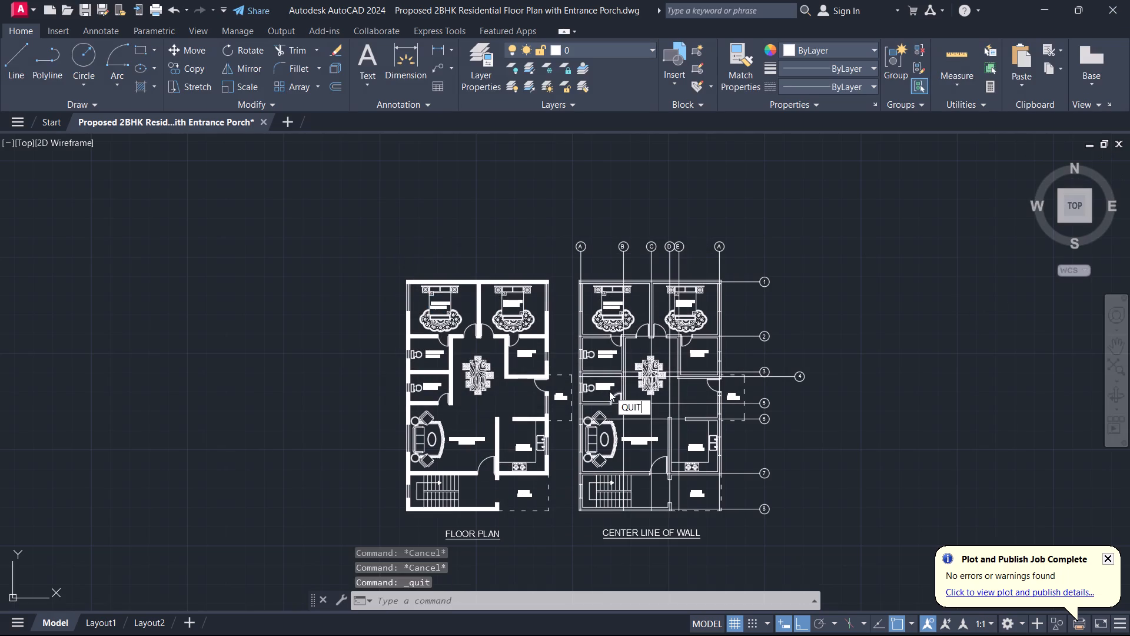
key("Up")
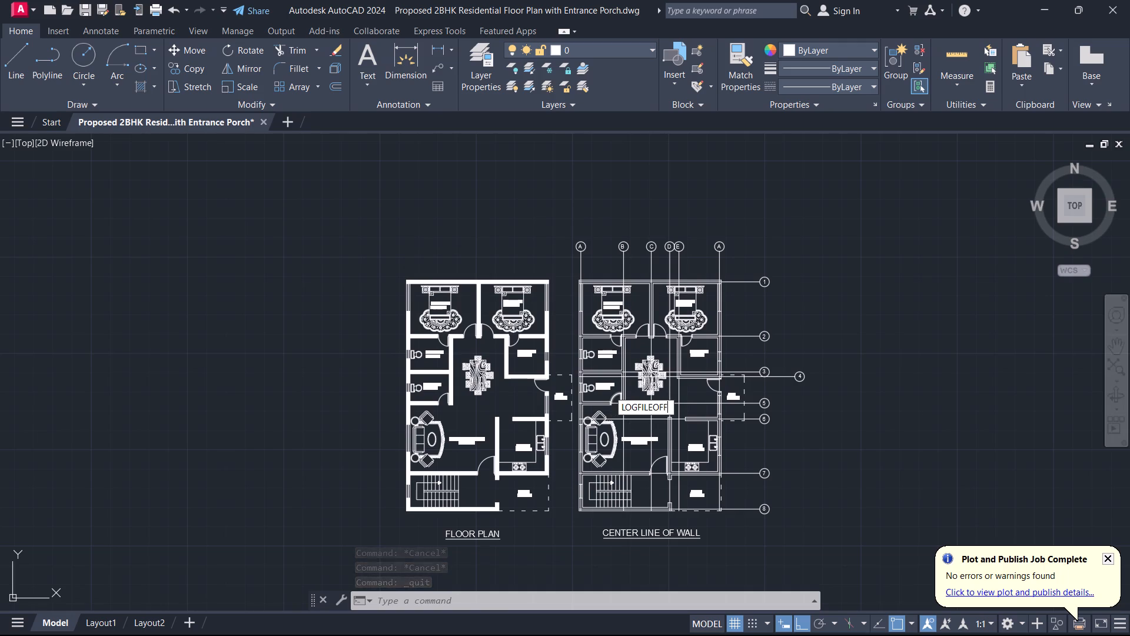
key("Return")
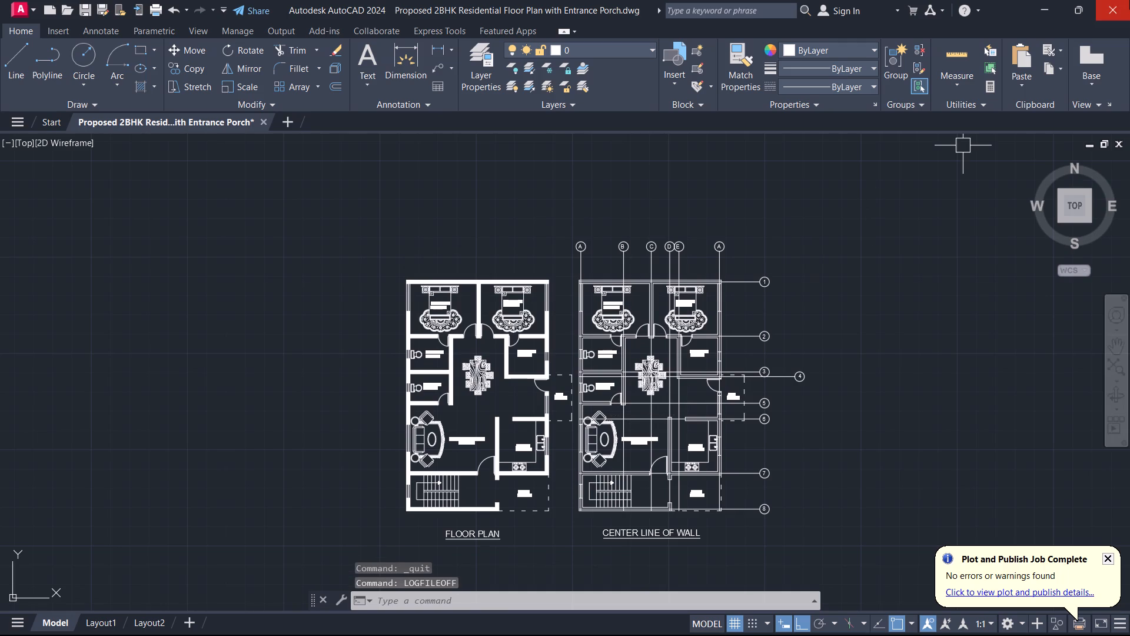
Quit AutoCAD, saving the changes to Proposed 2BHK Residential Floor Plan with Entrance Porch.dwg.
left_click(1128, 9)
left_click(567, 362)
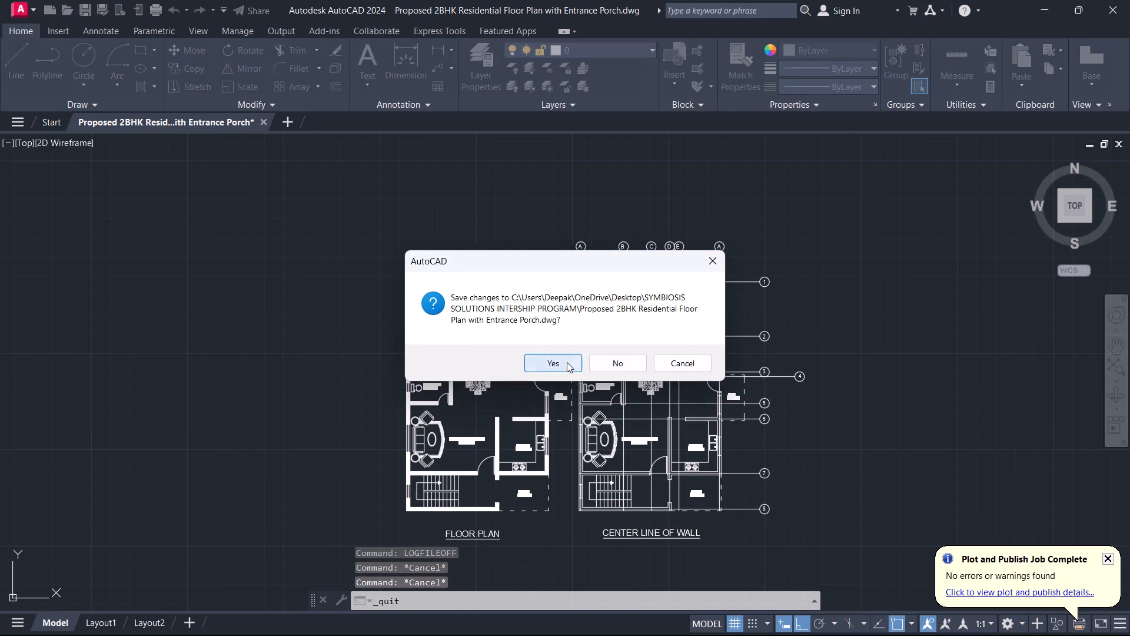